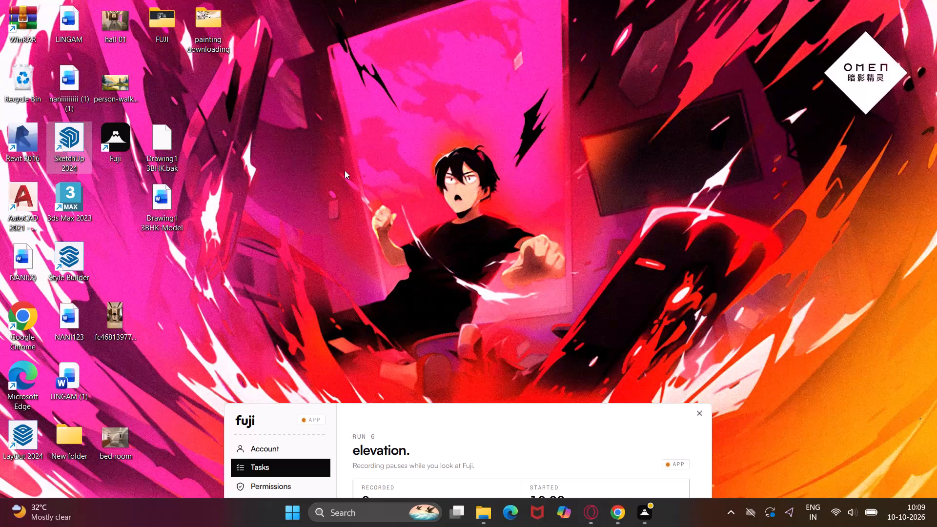
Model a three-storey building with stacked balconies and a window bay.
Launch SketchUp 2024 from the desktop.
double_click(64, 157)
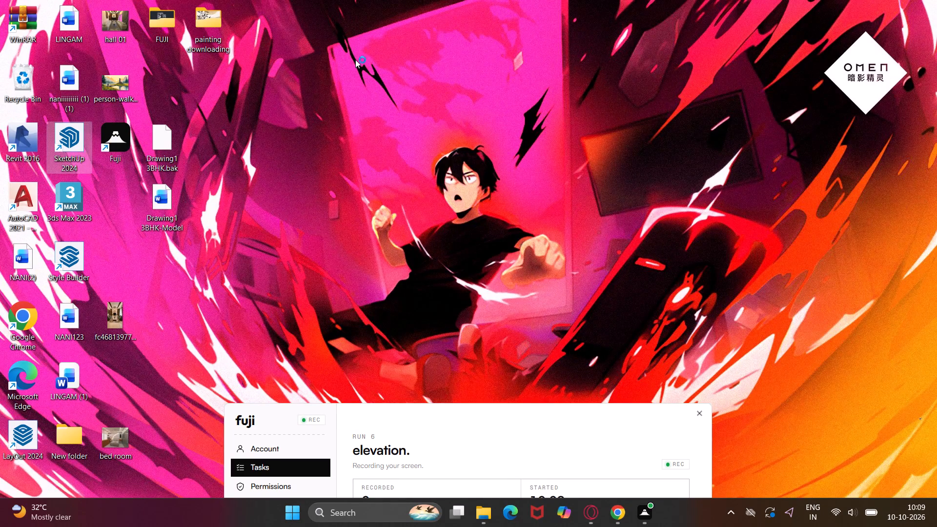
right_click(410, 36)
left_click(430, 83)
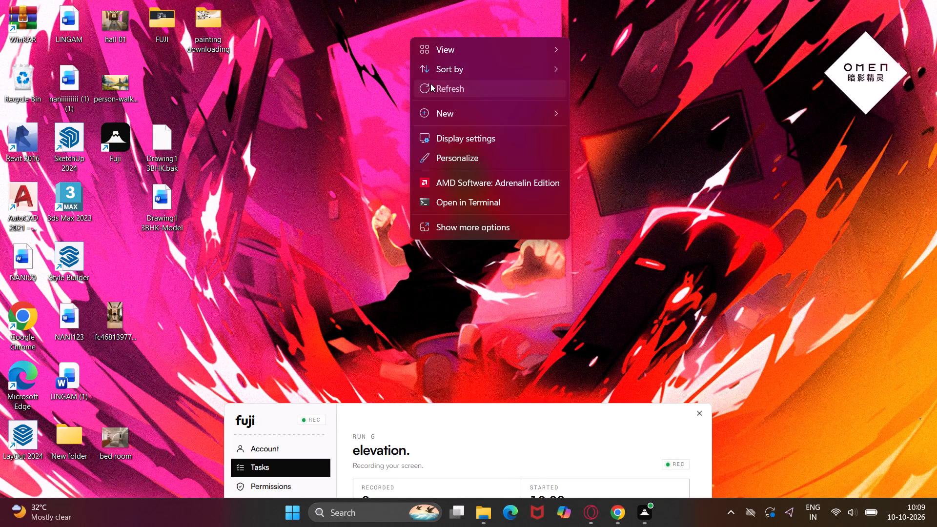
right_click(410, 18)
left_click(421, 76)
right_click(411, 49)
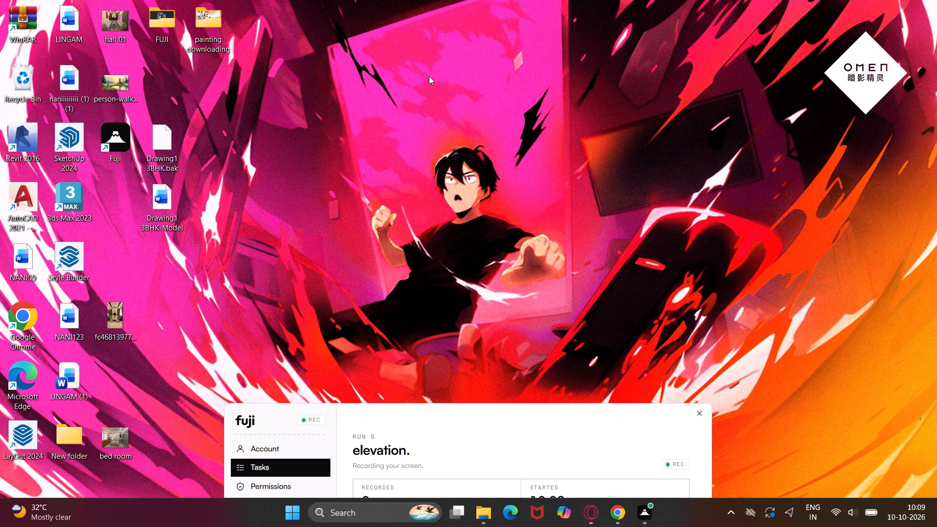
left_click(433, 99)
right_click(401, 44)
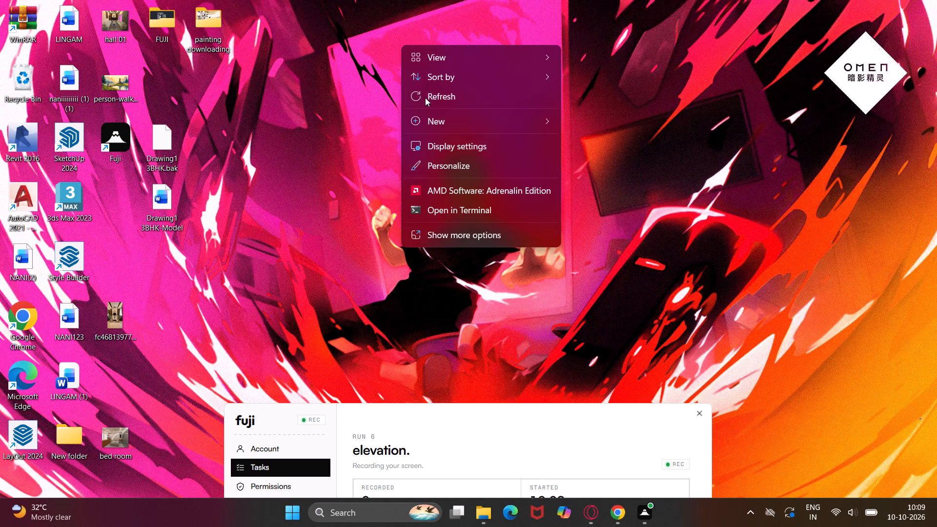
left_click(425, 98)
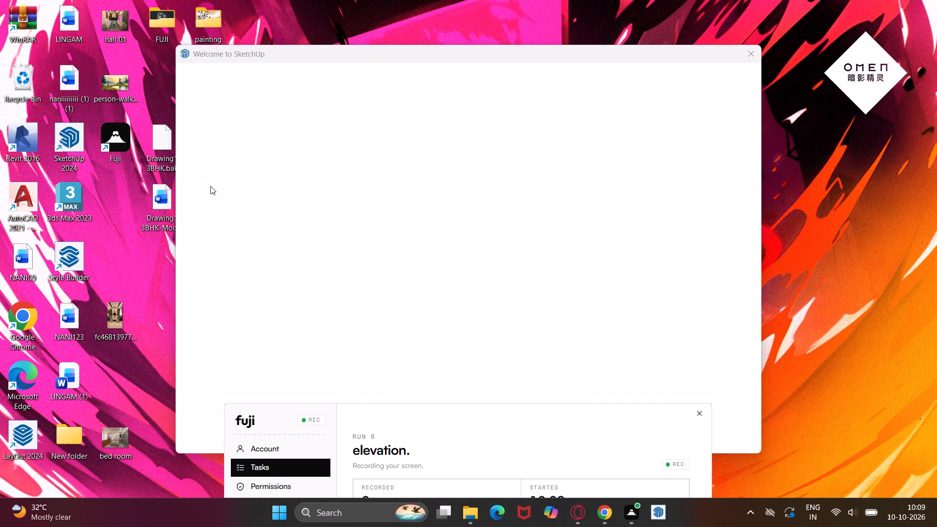
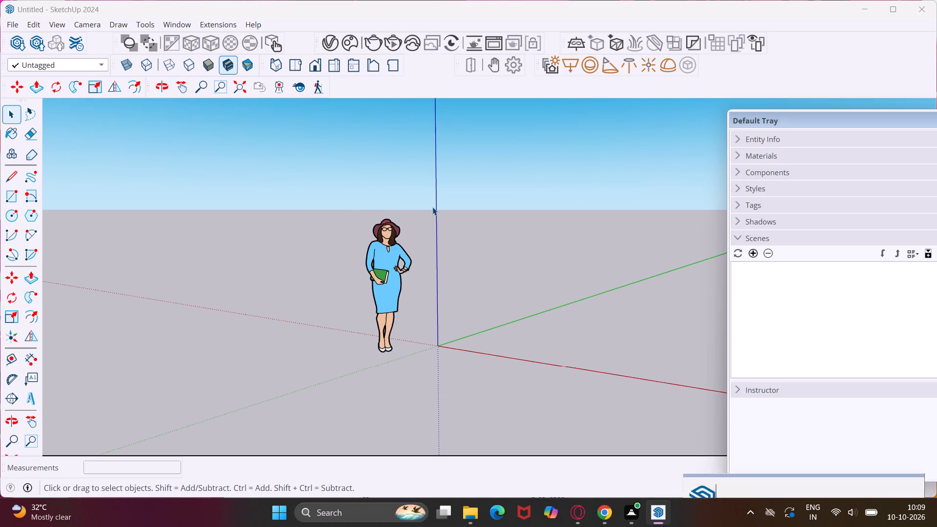
Delete the default human figure standing near the origin.
left_click_drag(432, 207, 357, 368)
key("Delete")
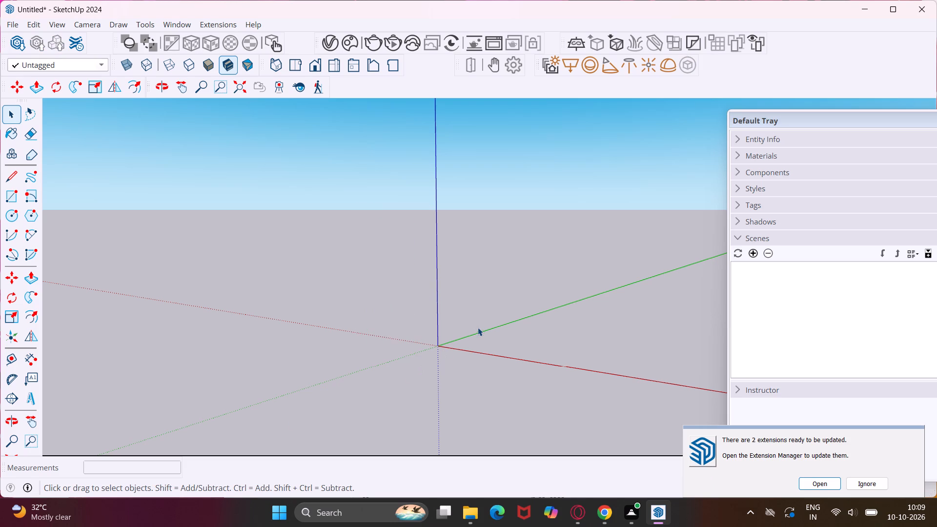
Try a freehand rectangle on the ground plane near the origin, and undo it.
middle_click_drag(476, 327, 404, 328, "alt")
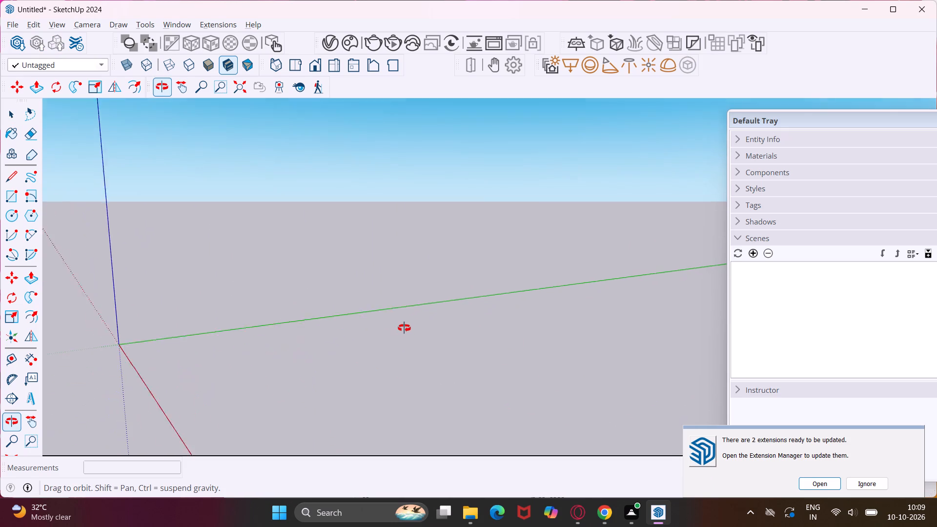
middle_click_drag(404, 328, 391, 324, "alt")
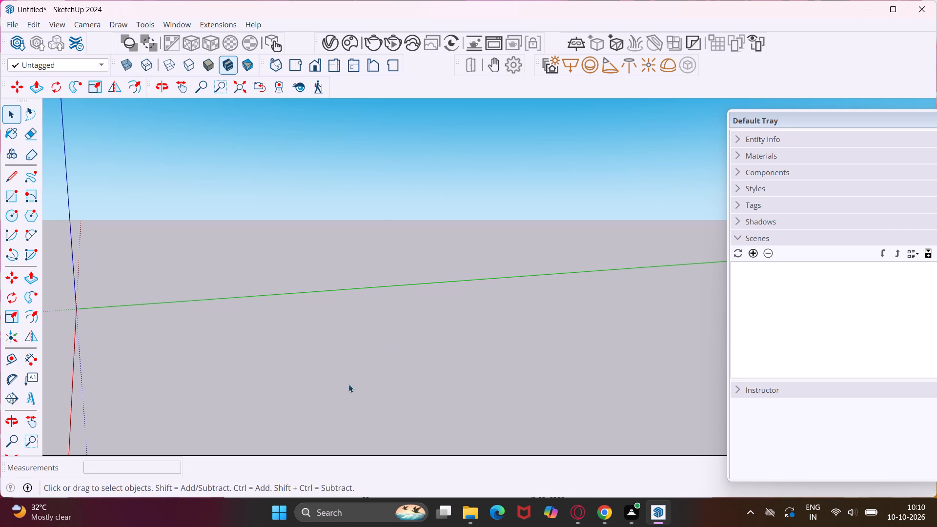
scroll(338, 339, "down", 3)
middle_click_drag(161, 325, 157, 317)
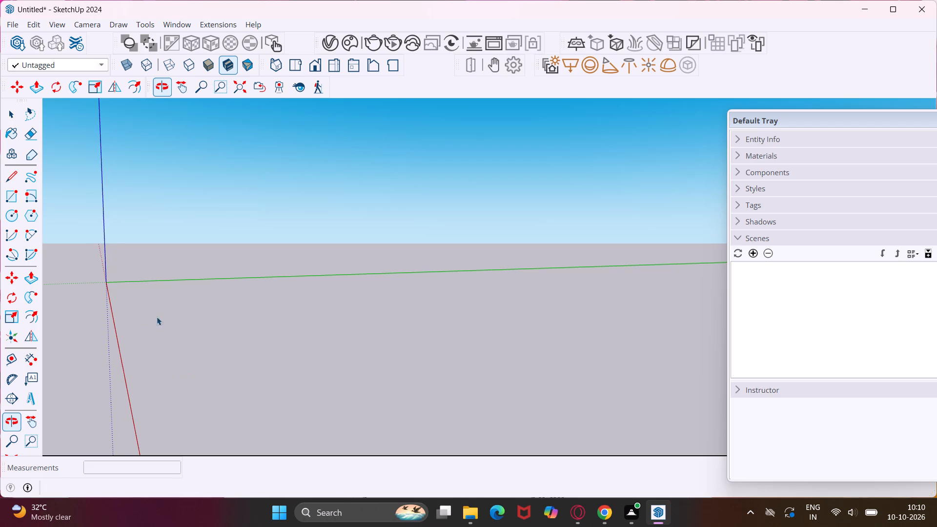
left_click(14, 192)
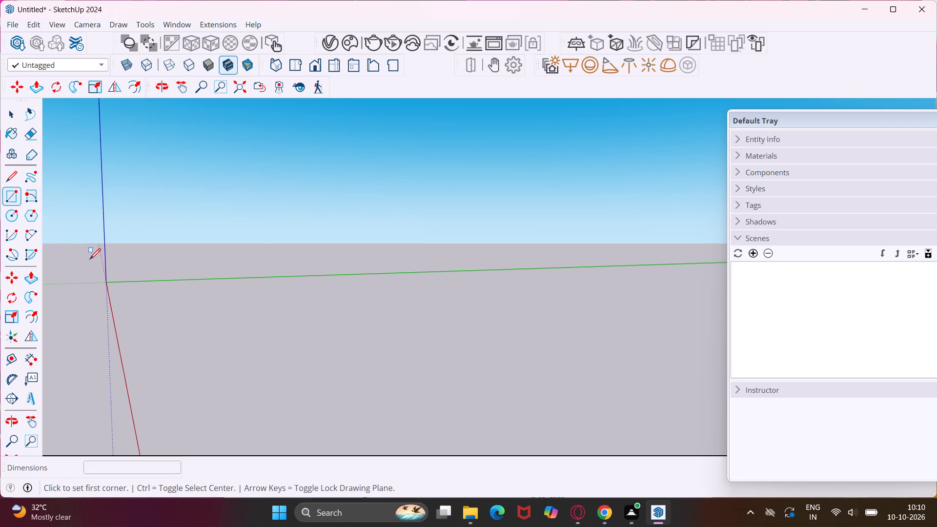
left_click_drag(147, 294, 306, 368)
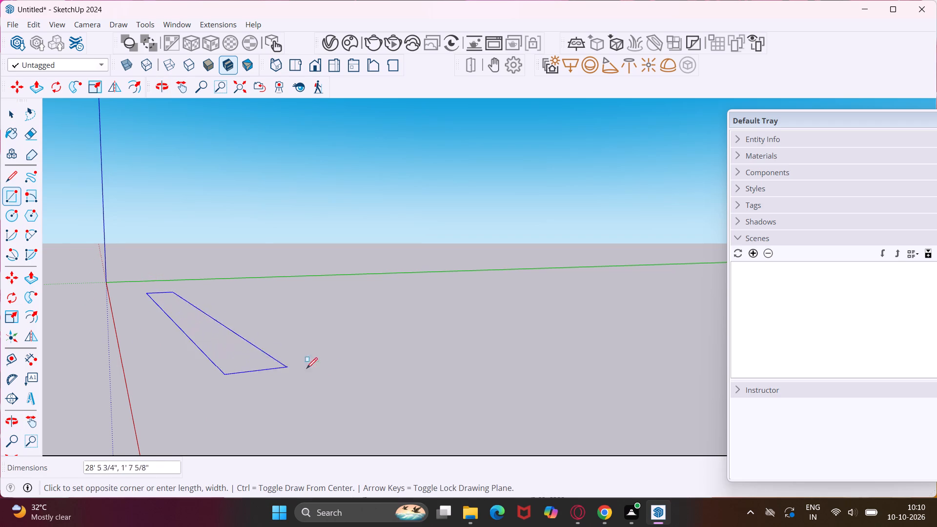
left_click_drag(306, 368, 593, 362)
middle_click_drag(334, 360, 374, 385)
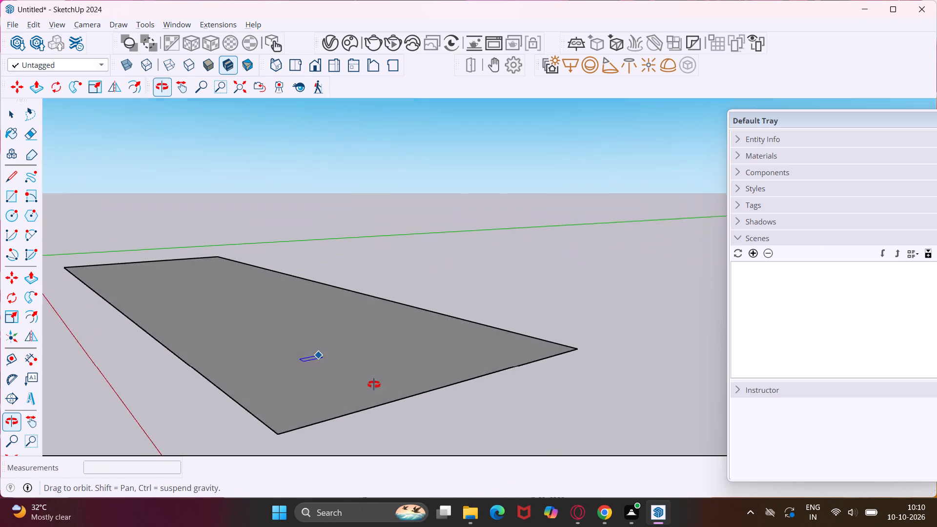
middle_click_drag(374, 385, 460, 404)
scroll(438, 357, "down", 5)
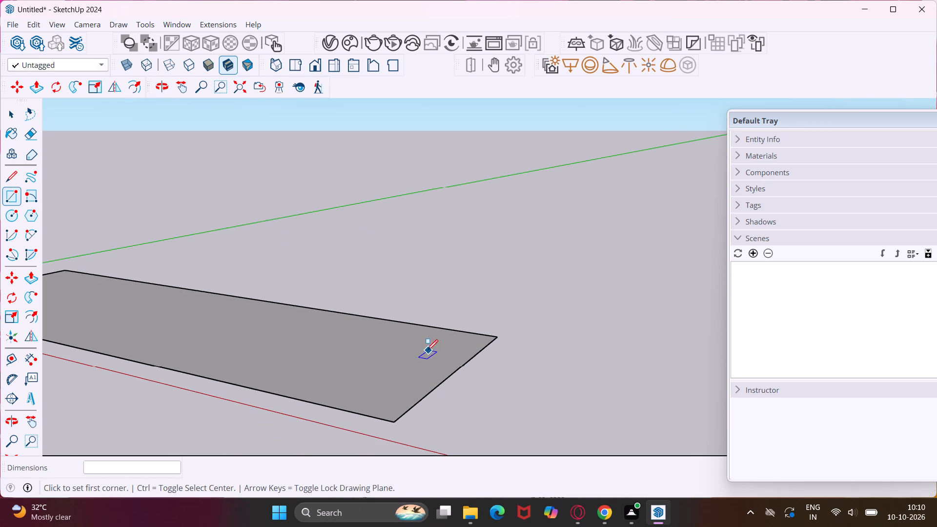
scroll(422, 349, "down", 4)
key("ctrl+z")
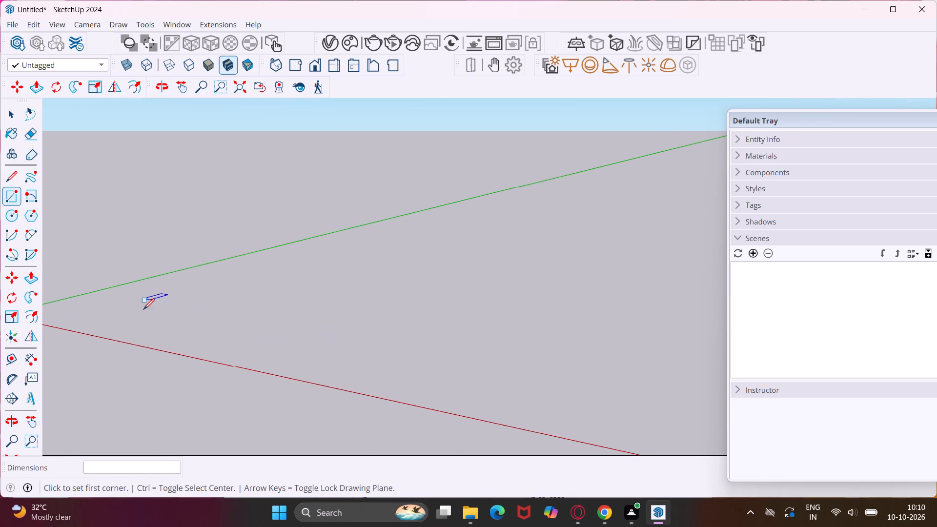
Draw a 40' by 50' rectangle on the ground between the red and green axes, near the origin.
left_click_drag(151, 318, 471, 300)
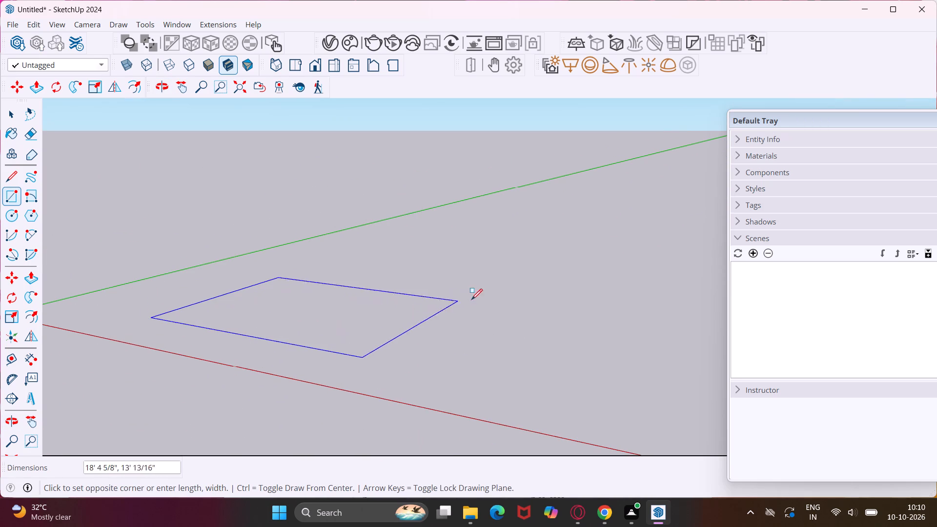
left_click_drag(471, 300, 535, 291)
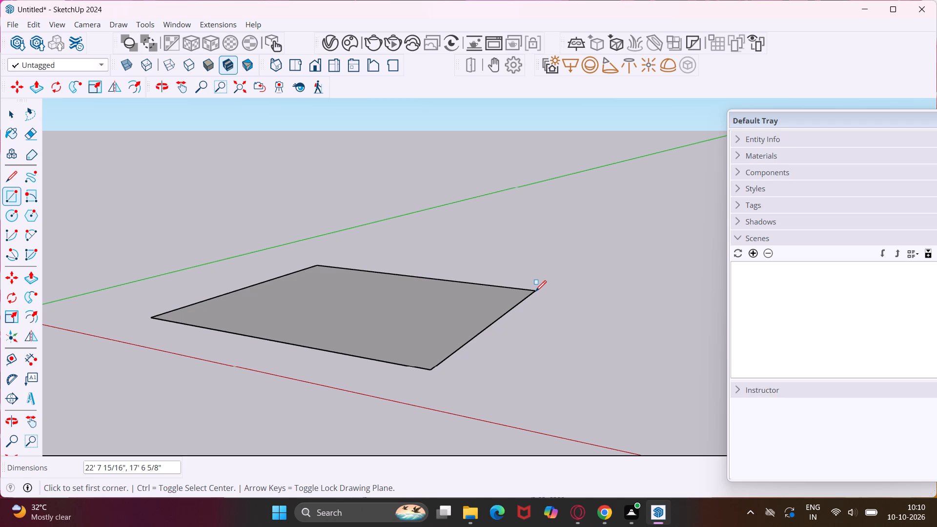
type("40'")
key("comma")
type("50")
key("apostrophe")
key("Return")
scroll(530, 263, "down", 2)
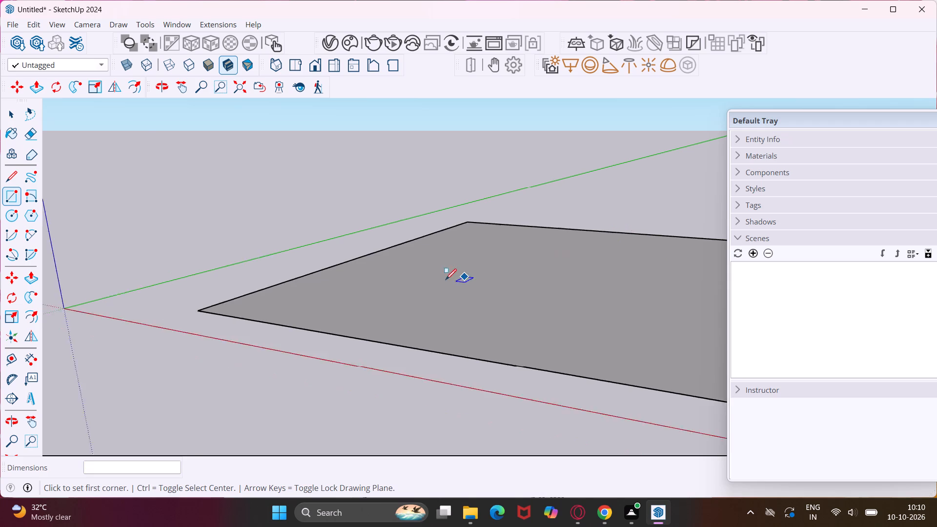
scroll(446, 280, "down", 2)
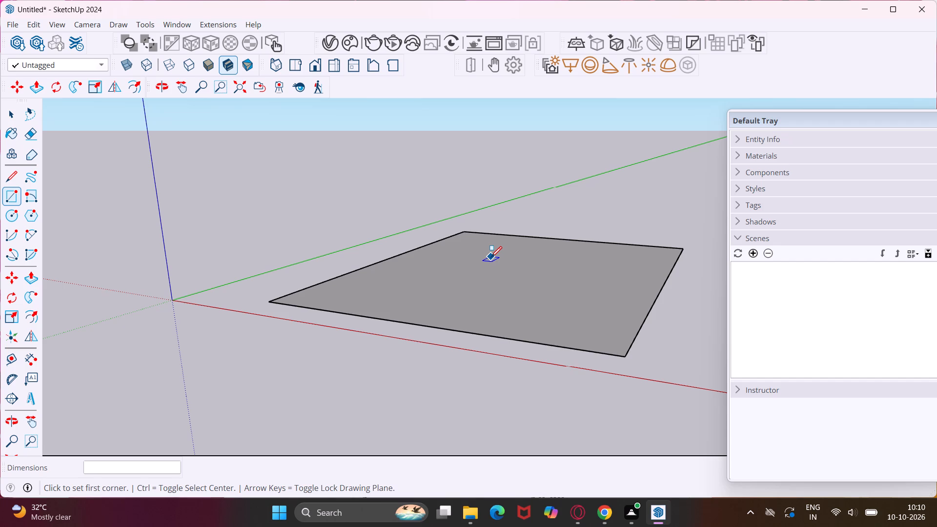
key("Escape")
key("space")
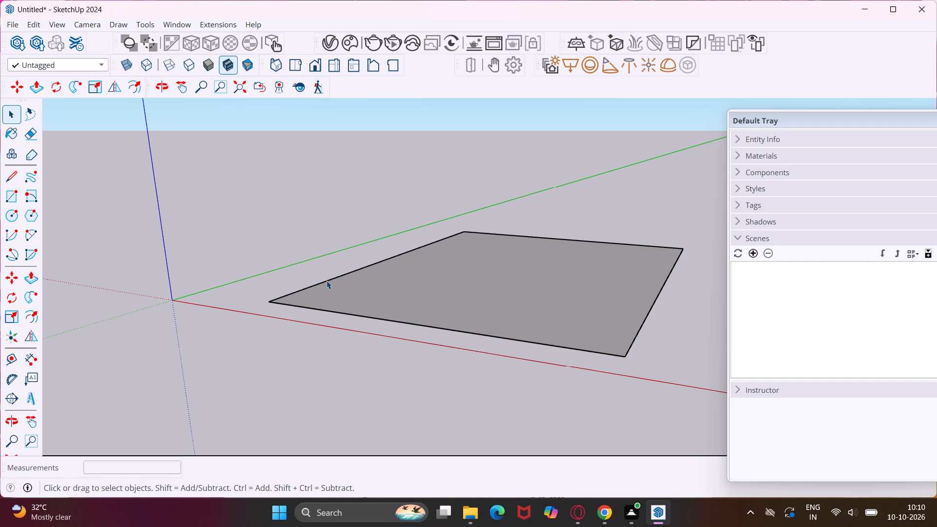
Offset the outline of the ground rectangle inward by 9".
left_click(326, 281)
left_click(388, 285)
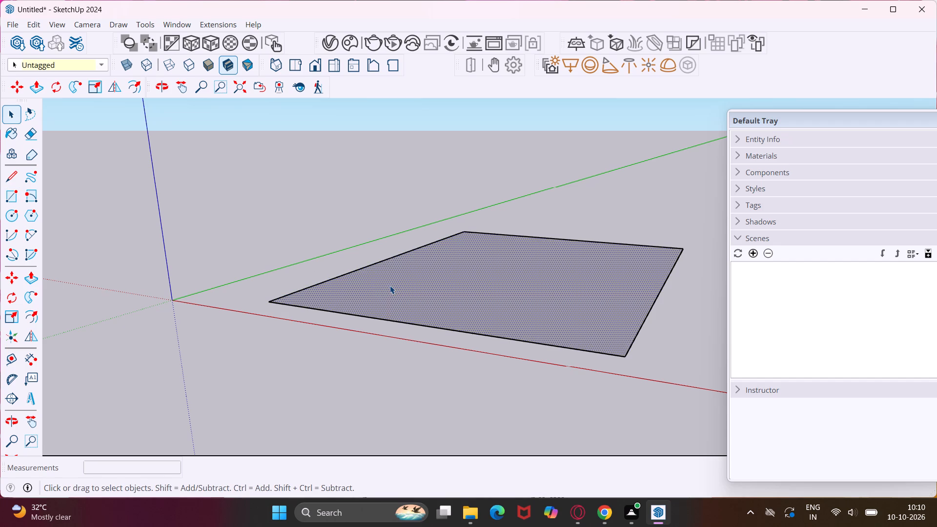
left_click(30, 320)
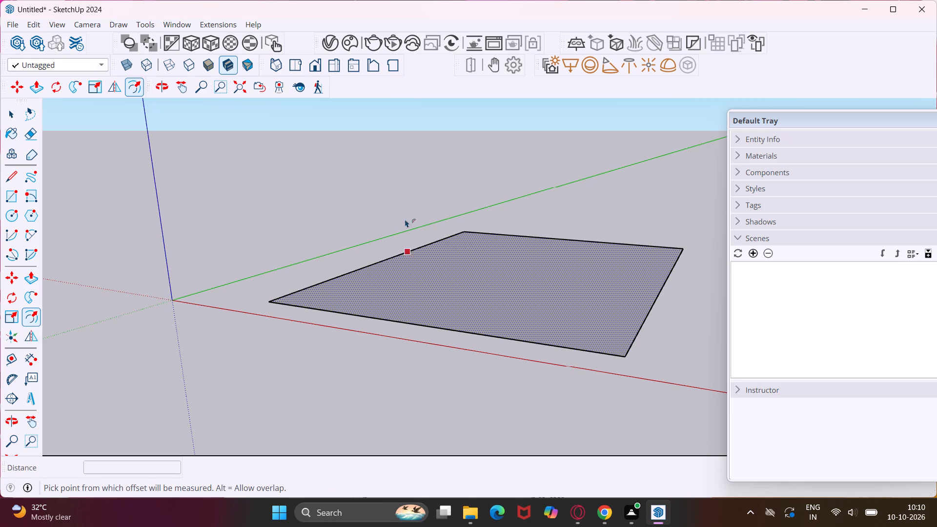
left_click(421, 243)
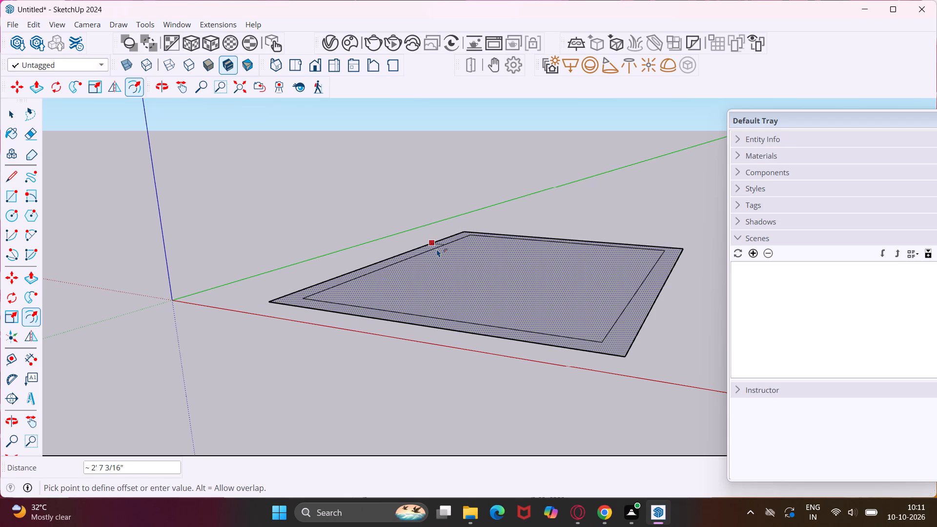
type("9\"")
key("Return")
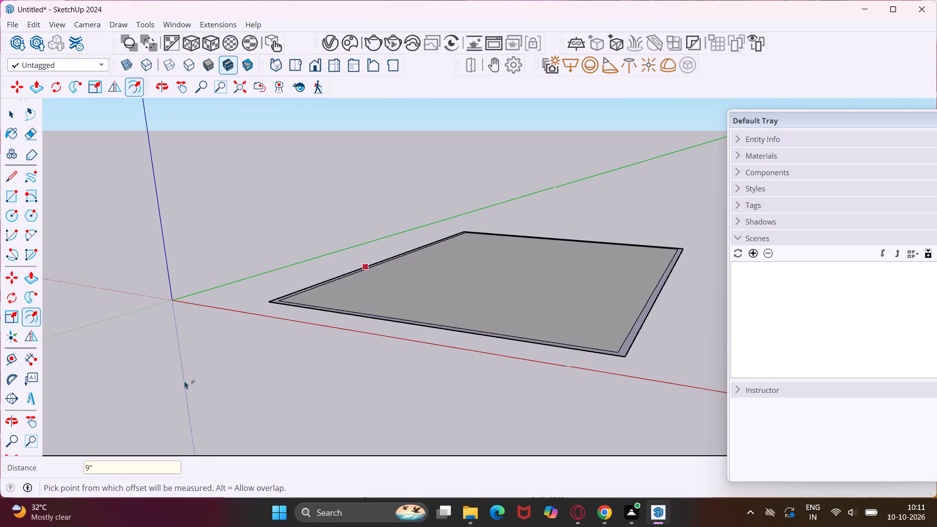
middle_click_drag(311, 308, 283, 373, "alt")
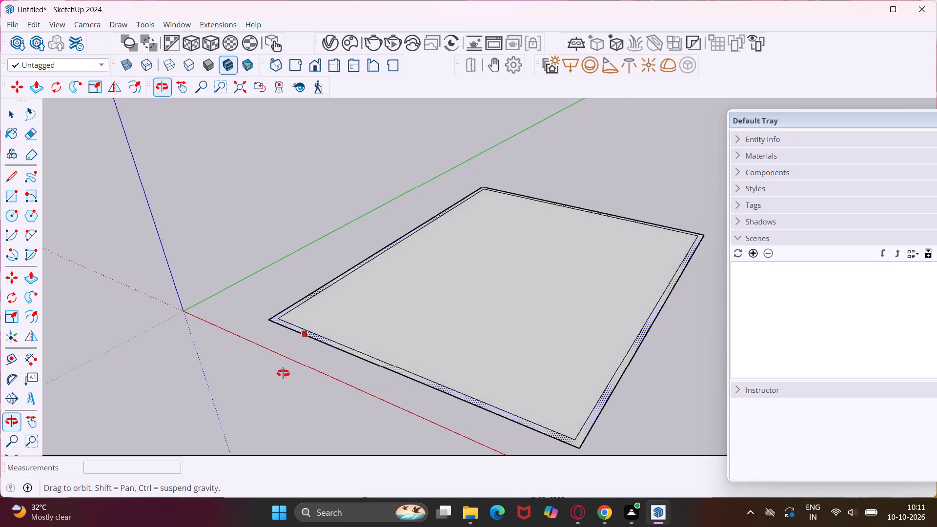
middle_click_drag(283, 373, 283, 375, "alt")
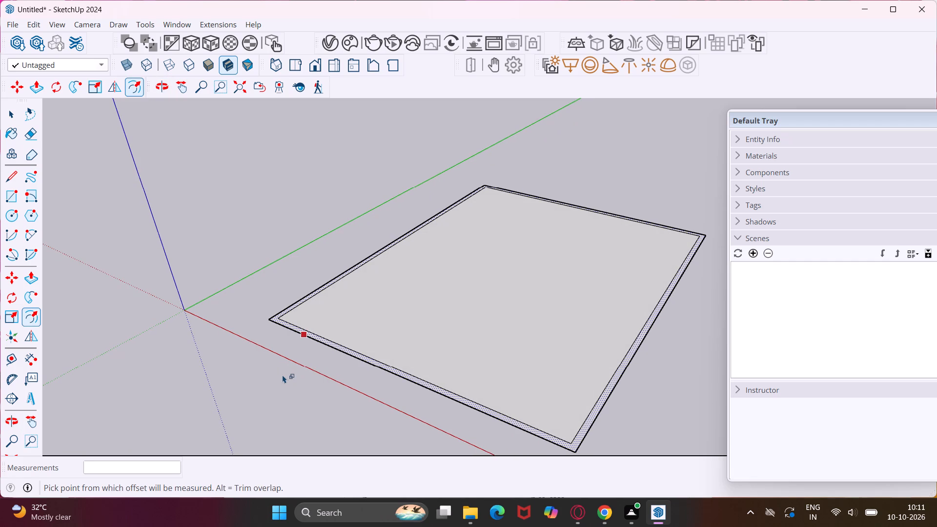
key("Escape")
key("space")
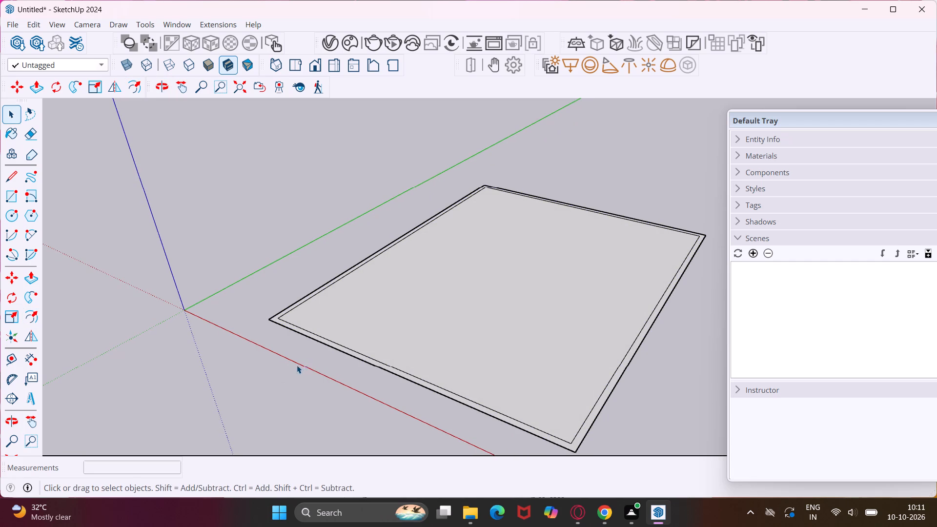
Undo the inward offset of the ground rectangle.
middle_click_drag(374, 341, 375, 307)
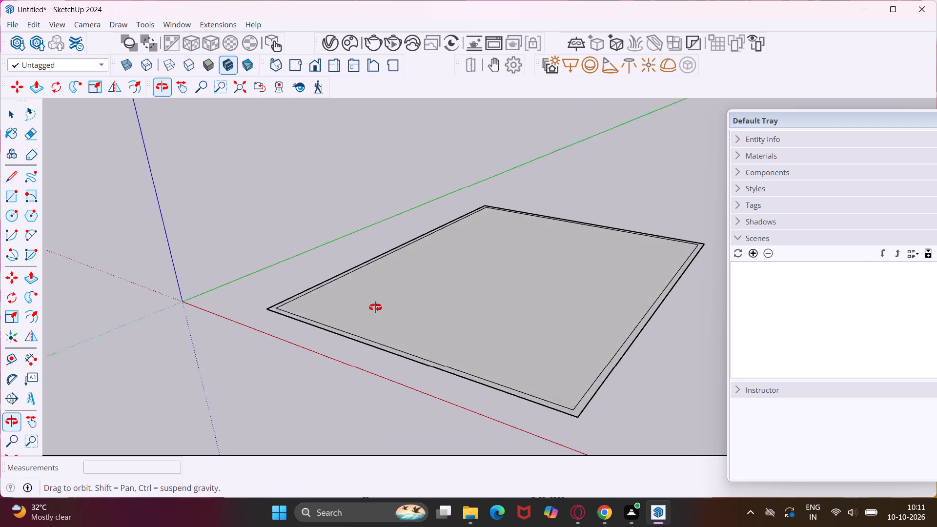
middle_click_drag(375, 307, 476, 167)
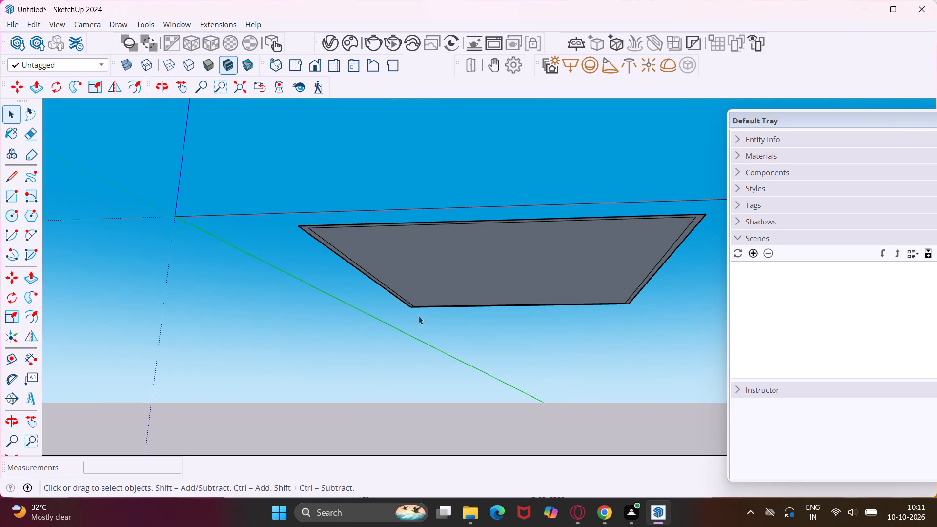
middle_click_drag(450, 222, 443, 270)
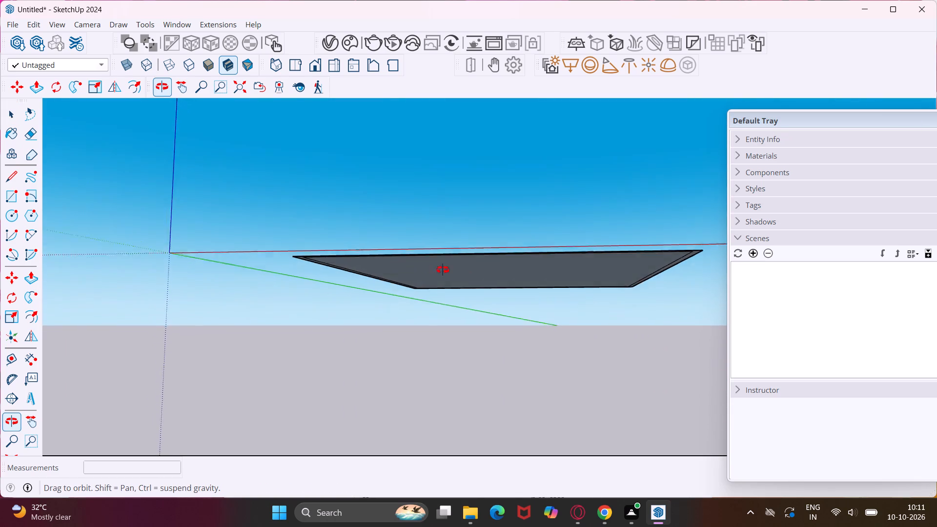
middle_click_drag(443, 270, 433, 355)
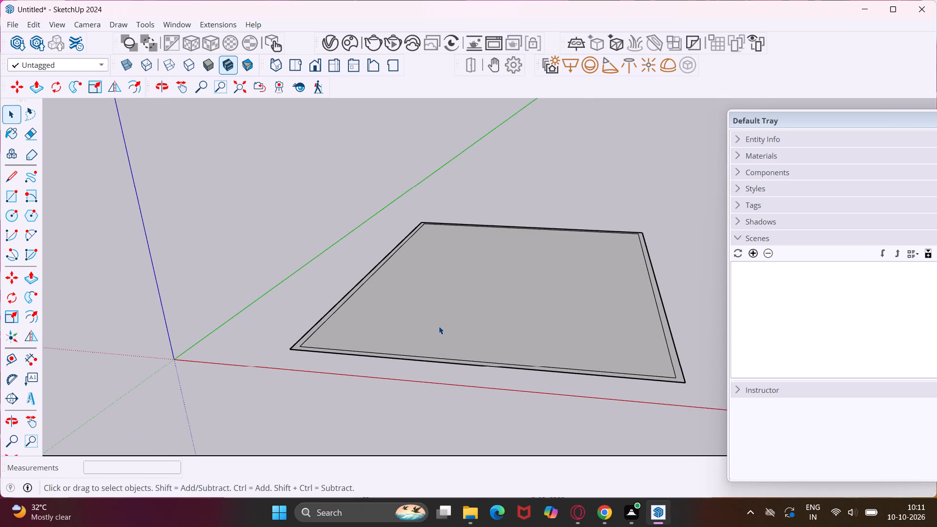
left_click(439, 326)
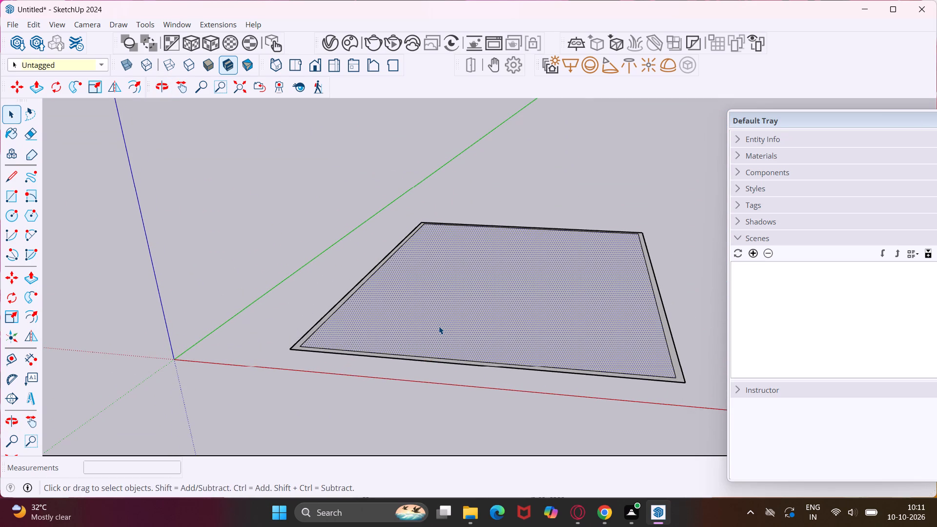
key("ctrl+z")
Extrude the whole rectangle face upward by 6" with Push/Pull to form a base slab.
left_click(438, 324)
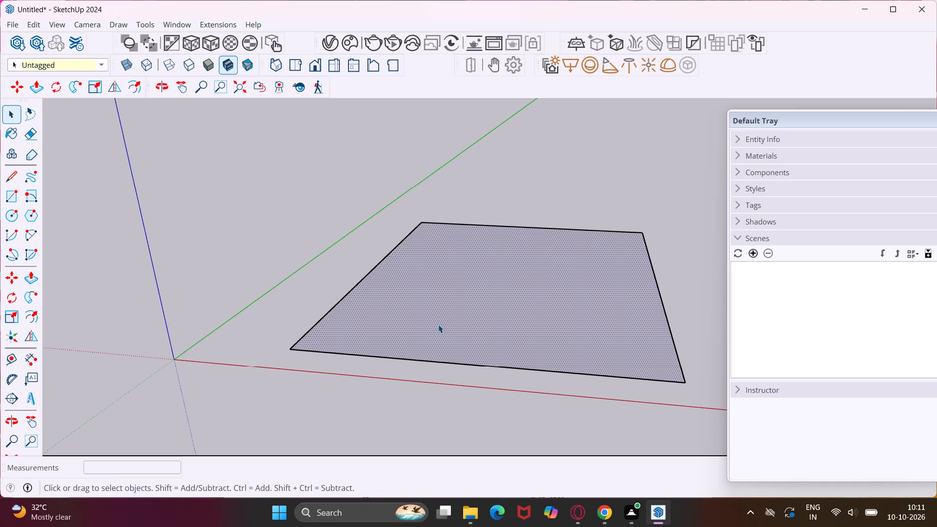
key("p")
left_click(438, 324)
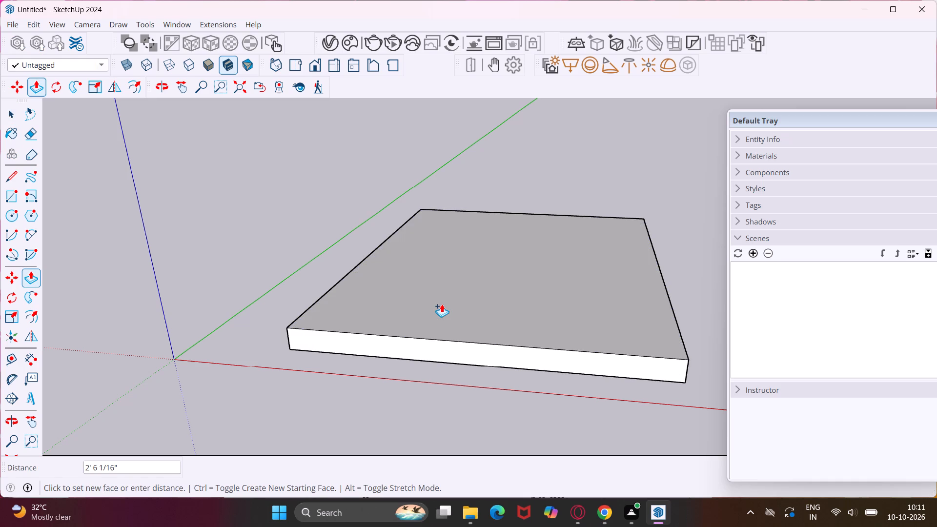
type("6\"")
key("Return")
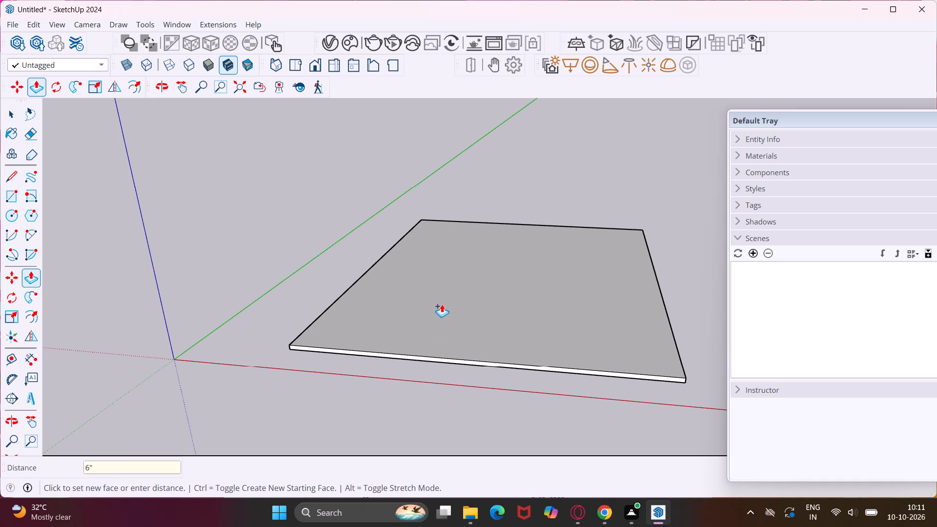
middle_click_drag(432, 378, 433, 295)
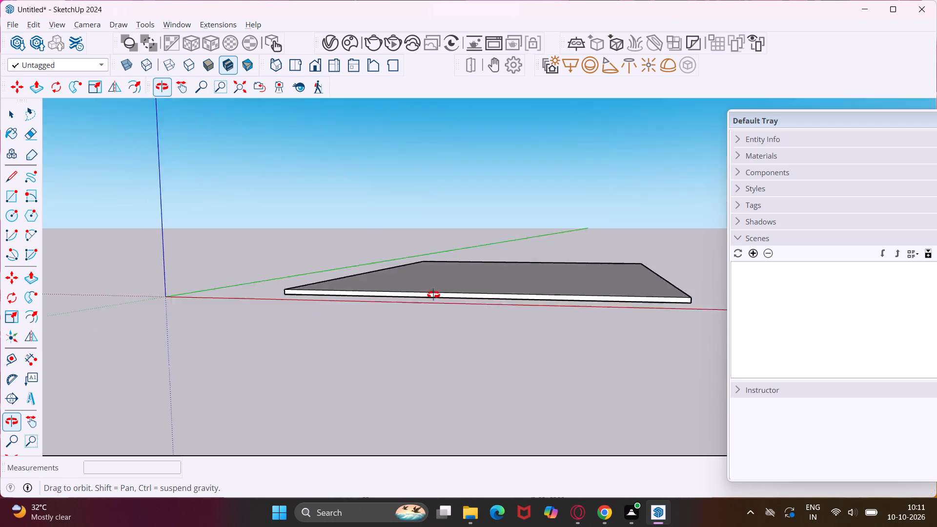
Offset the outline of the base slab's top face inward by 6".
middle_click_drag(433, 295, 419, 381)
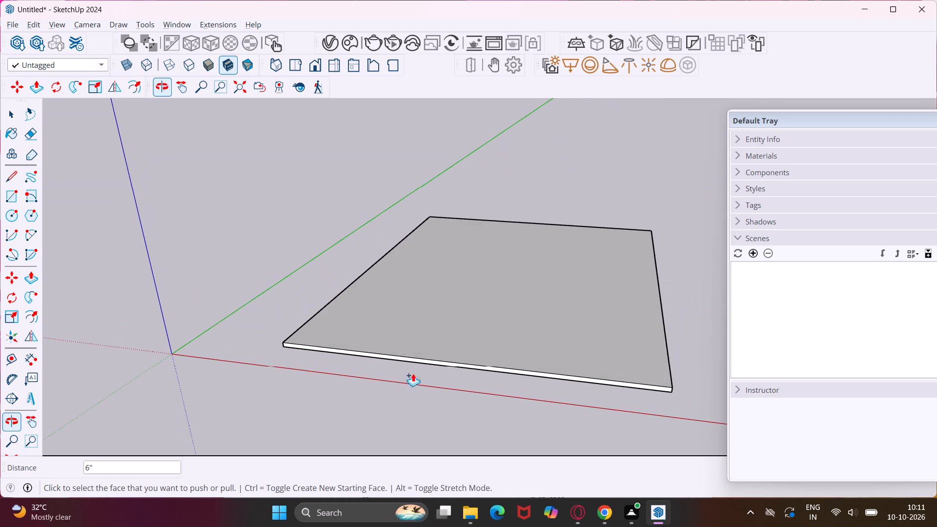
key("Escape")
key("space")
left_click(368, 320)
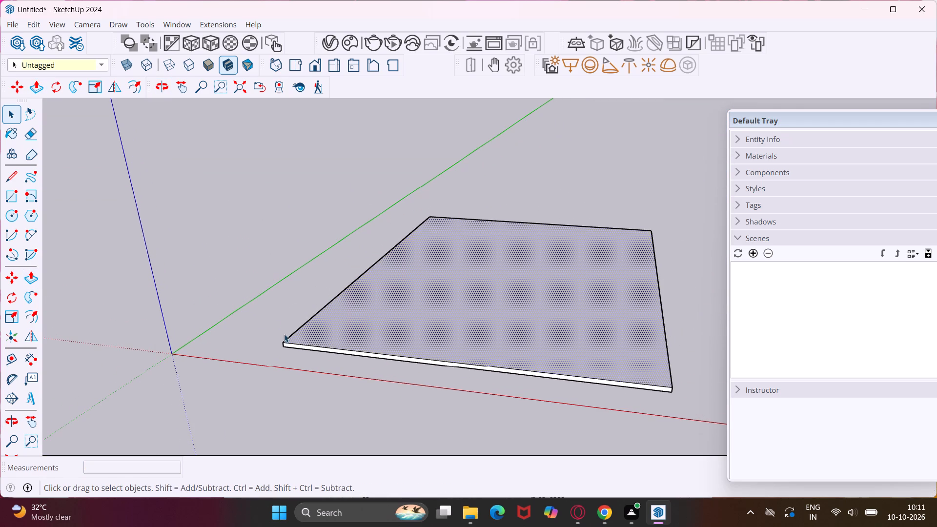
left_click(34, 316)
left_click(337, 302)
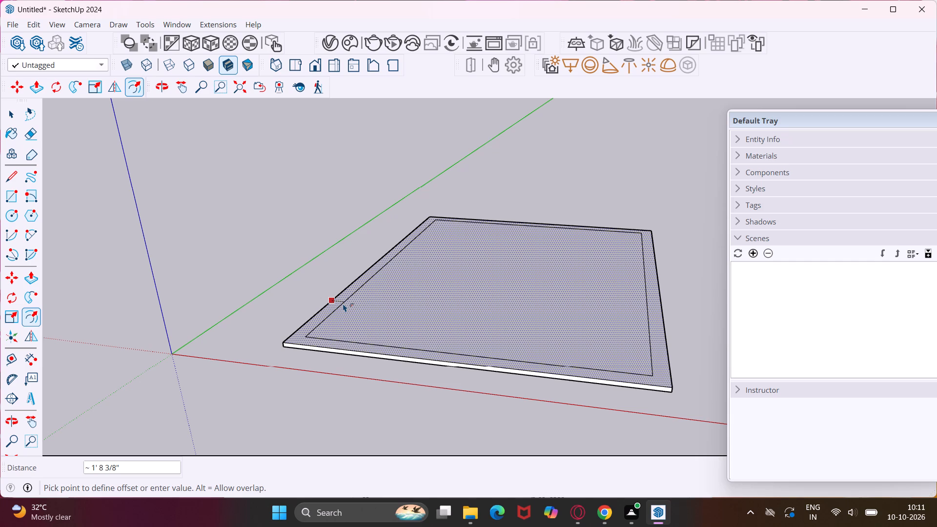
type("6\"")
key("Return")
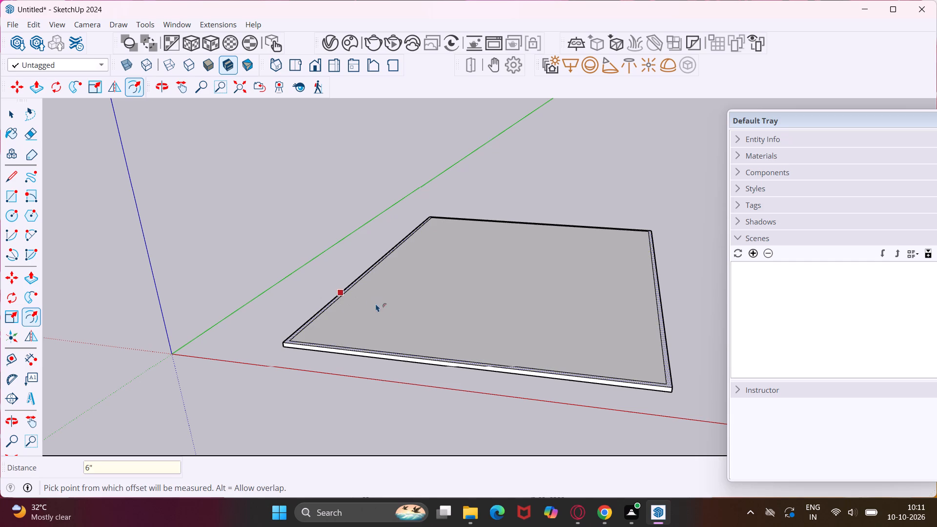
key("Escape")
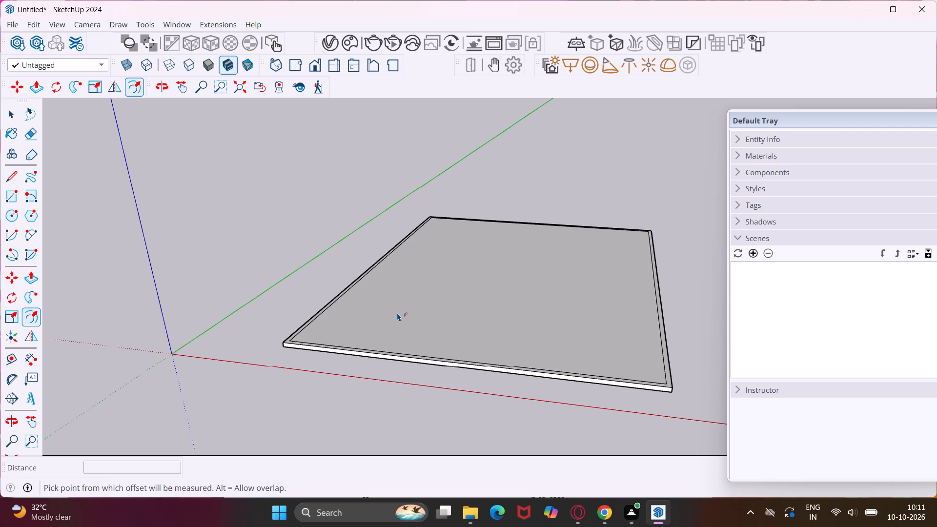
key("Escape")
key("space")
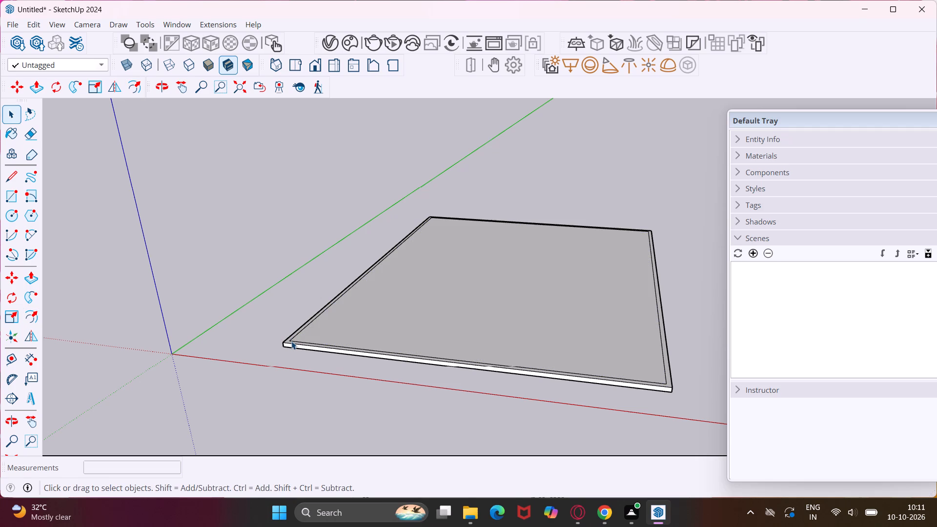
Extrude the narrow border face on top of the slab upward by 10' with Push/Pull to form the outer walls.
scroll(291, 341, "up", 6)
left_click(285, 341)
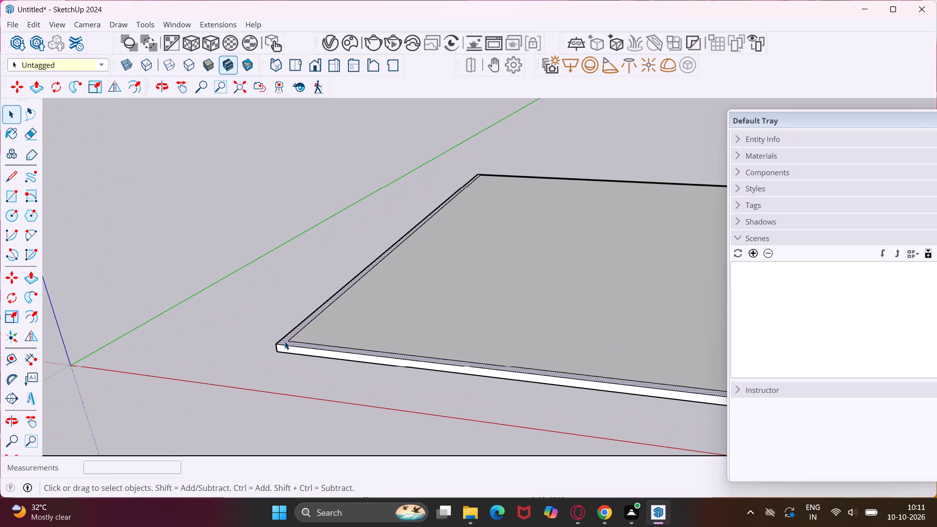
key("p")
left_click(285, 341)
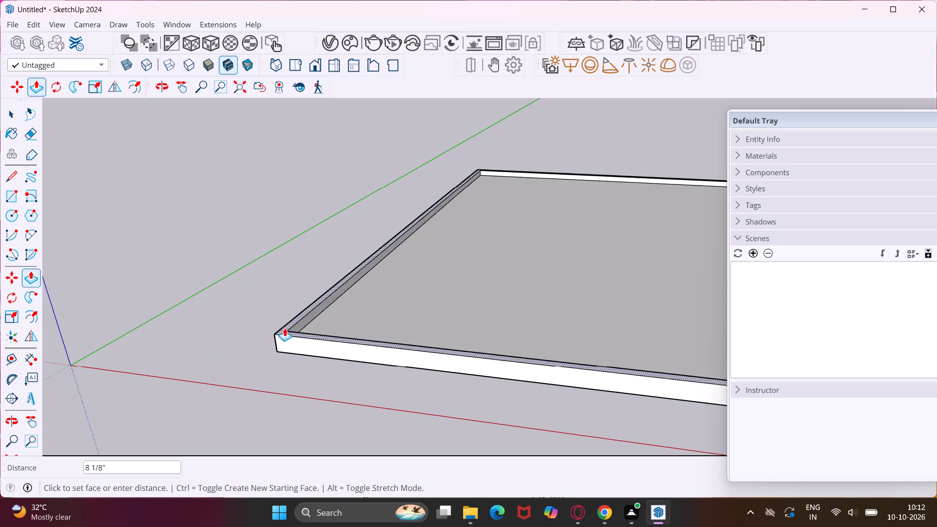
scroll(282, 291, "down", 6)
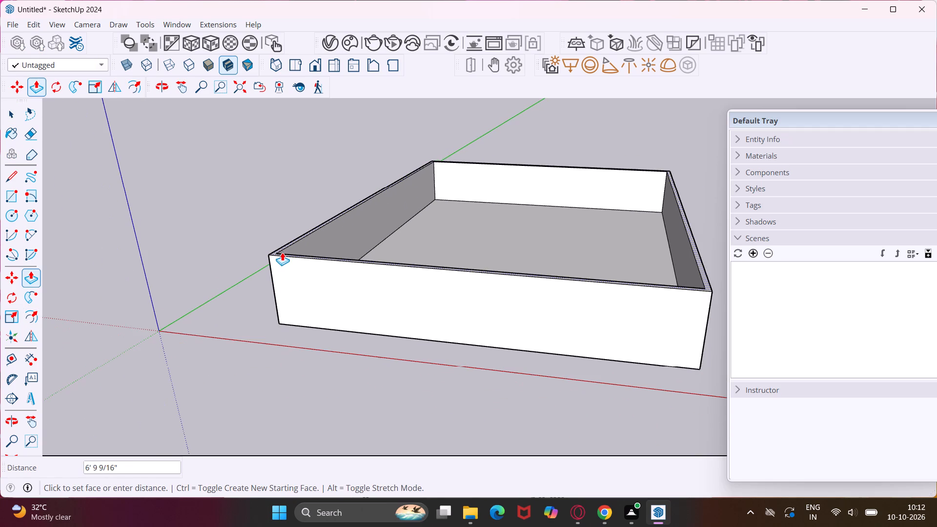
scroll(282, 248, "down", 1)
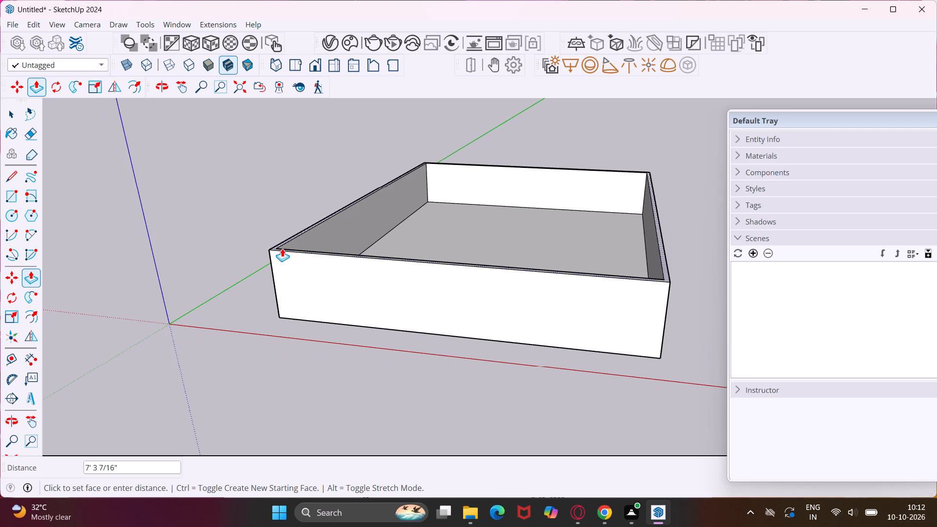
type("10'")
key("Return")
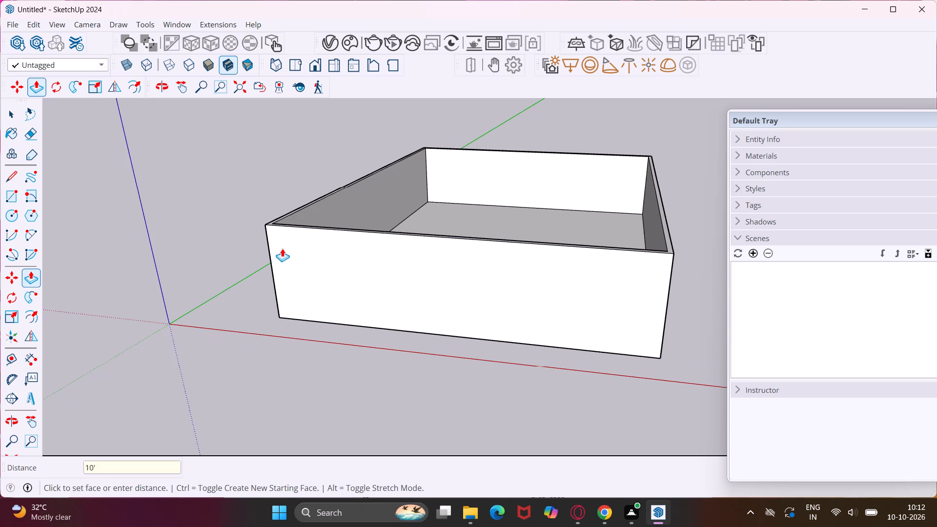
middle_click_drag(282, 248, 301, 221)
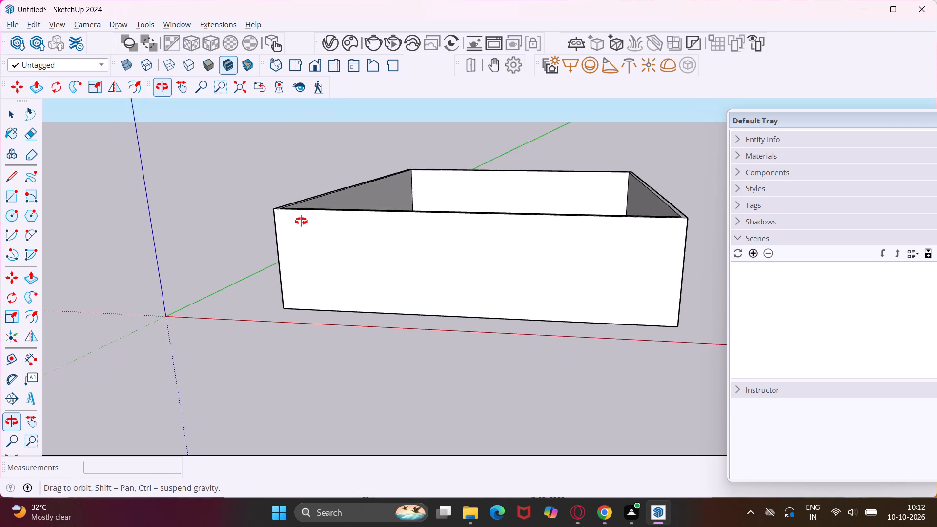
middle_click_drag(301, 221, 335, 221)
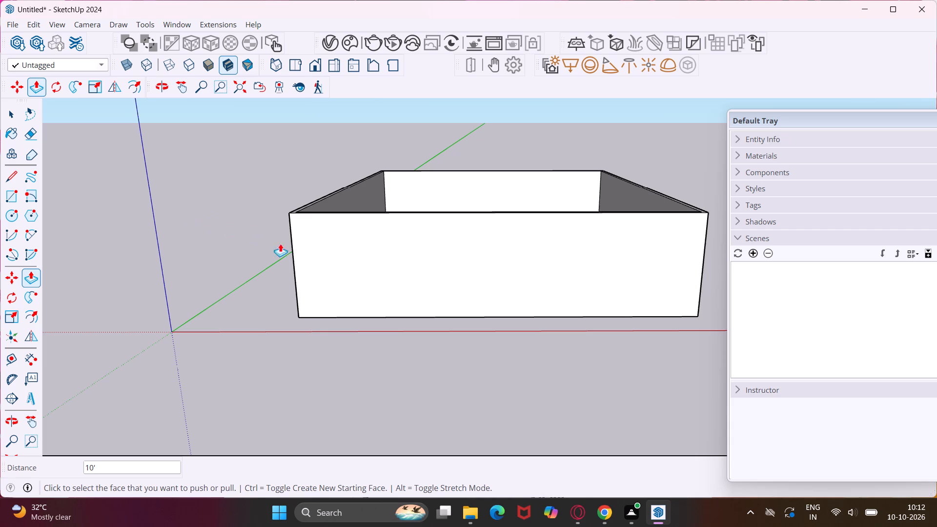
middle_click_drag(321, 250, 278, 321, "alt")
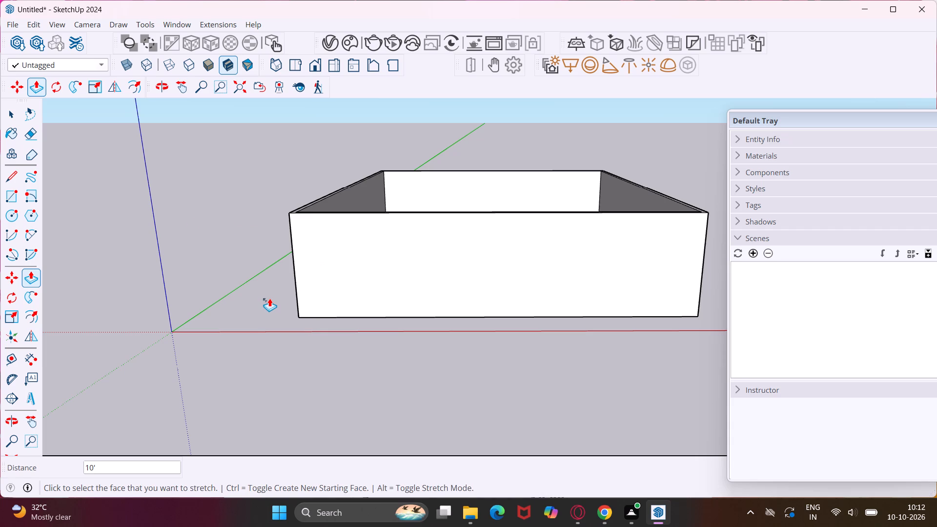
key("Escape")
key("space")
Start a Tape Measure guide parallel to the front wall's vertical corner edge nearest the origin, offset across the wall face.
middle_click_drag(280, 304, 260, 373)
scroll(231, 319, "down", 3)
middle_click_drag(259, 344, 299, 316)
middle_click_drag(280, 320, 310, 313, "alt")
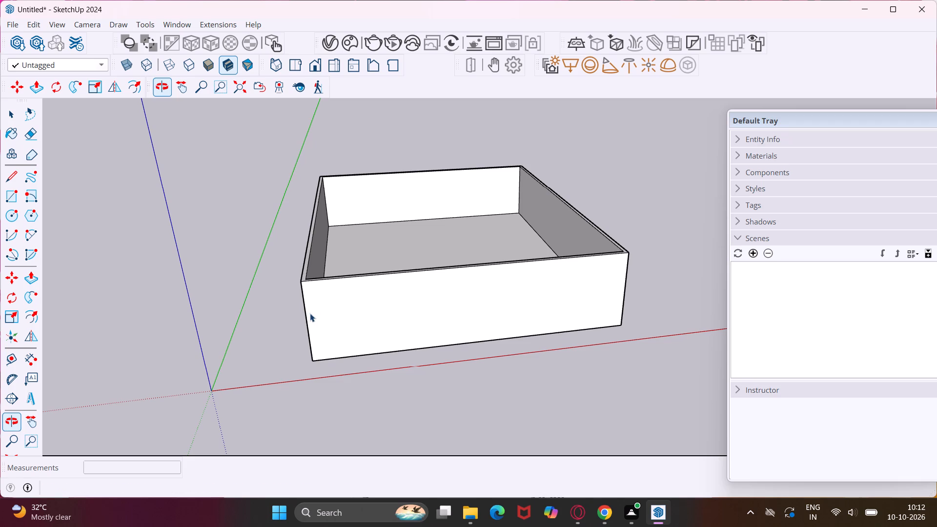
left_click(11, 362)
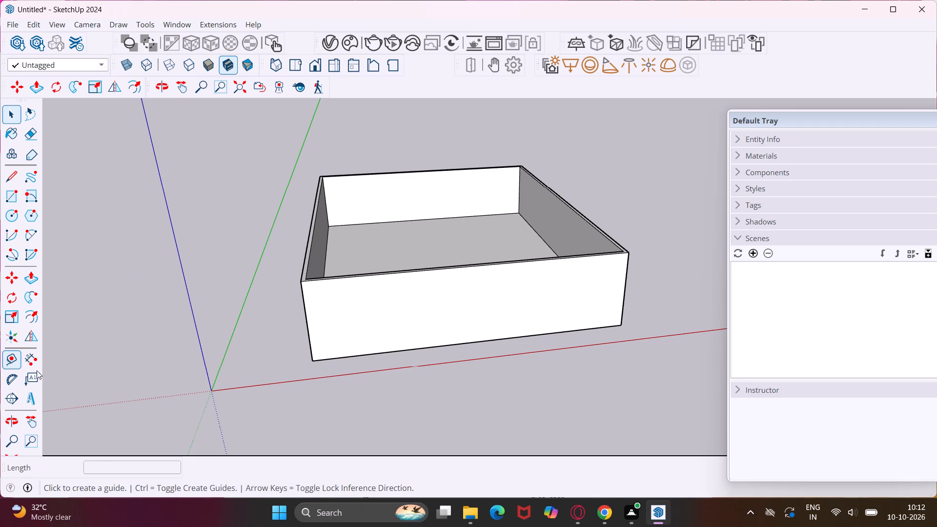
left_click(309, 336)
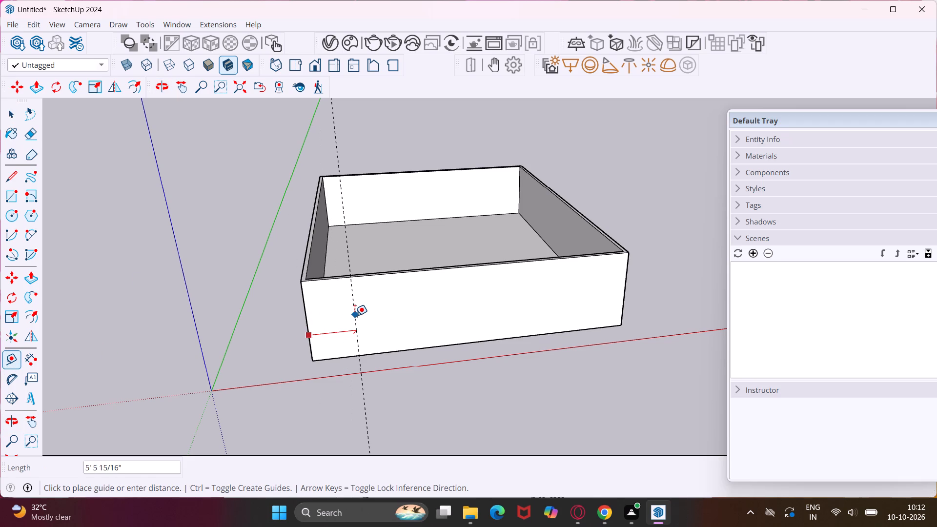
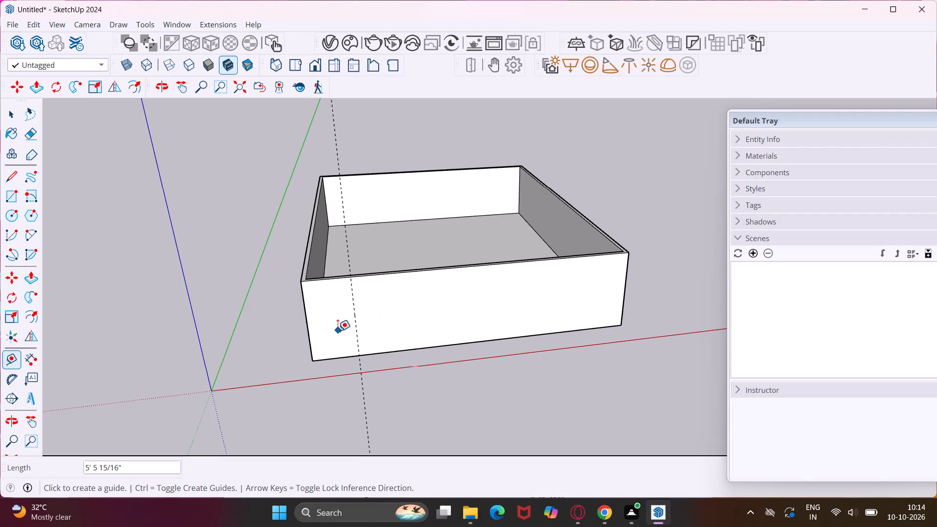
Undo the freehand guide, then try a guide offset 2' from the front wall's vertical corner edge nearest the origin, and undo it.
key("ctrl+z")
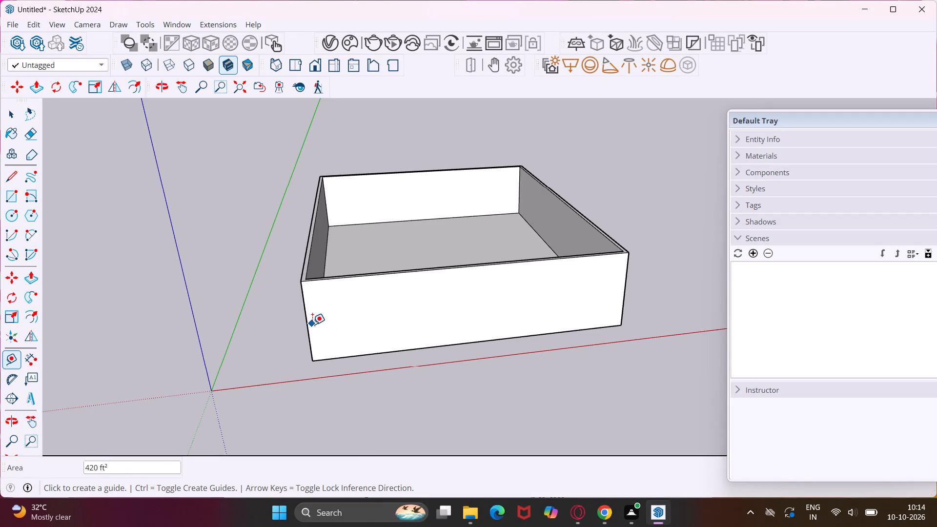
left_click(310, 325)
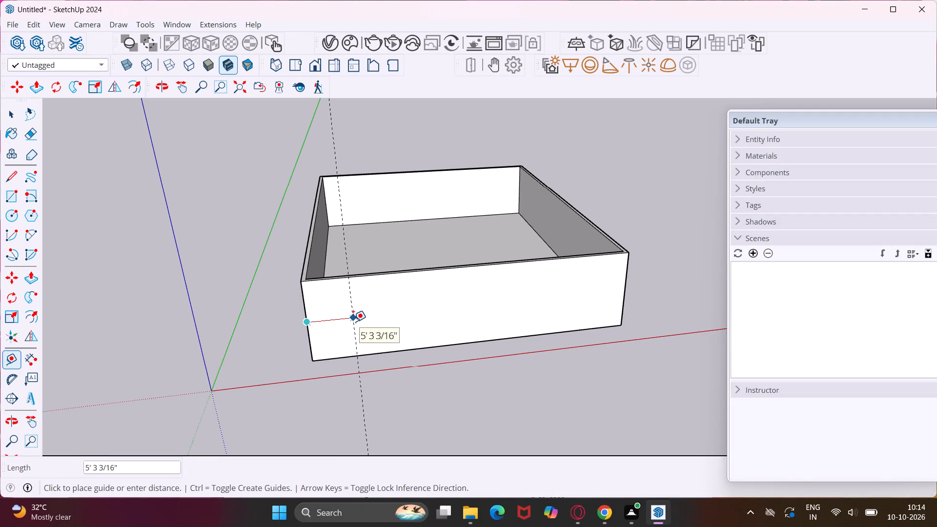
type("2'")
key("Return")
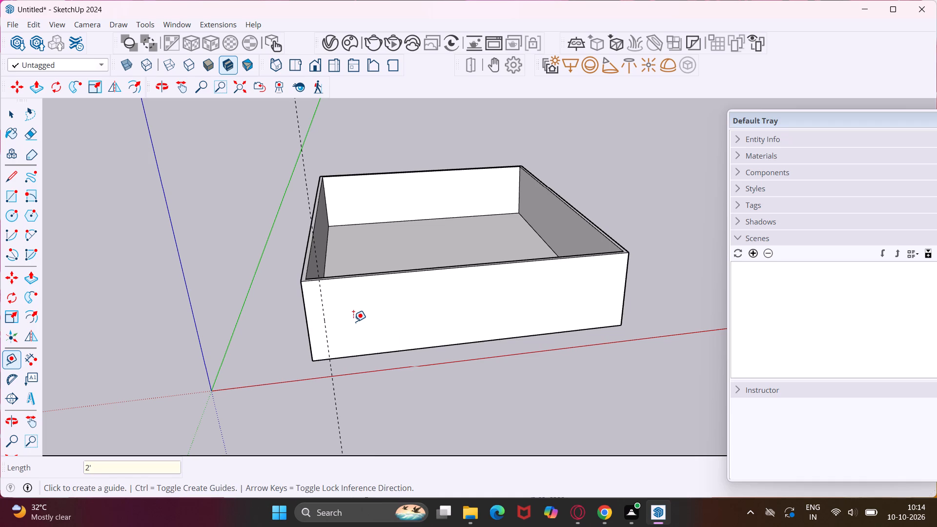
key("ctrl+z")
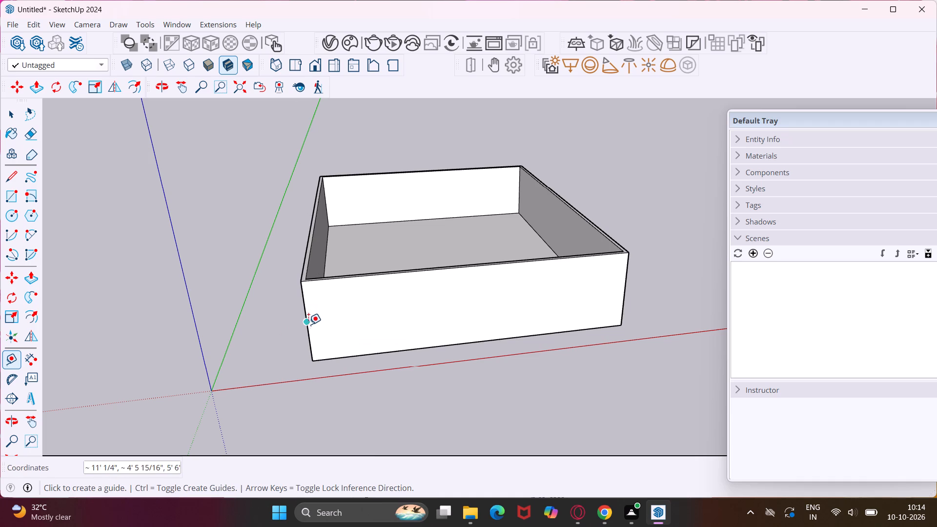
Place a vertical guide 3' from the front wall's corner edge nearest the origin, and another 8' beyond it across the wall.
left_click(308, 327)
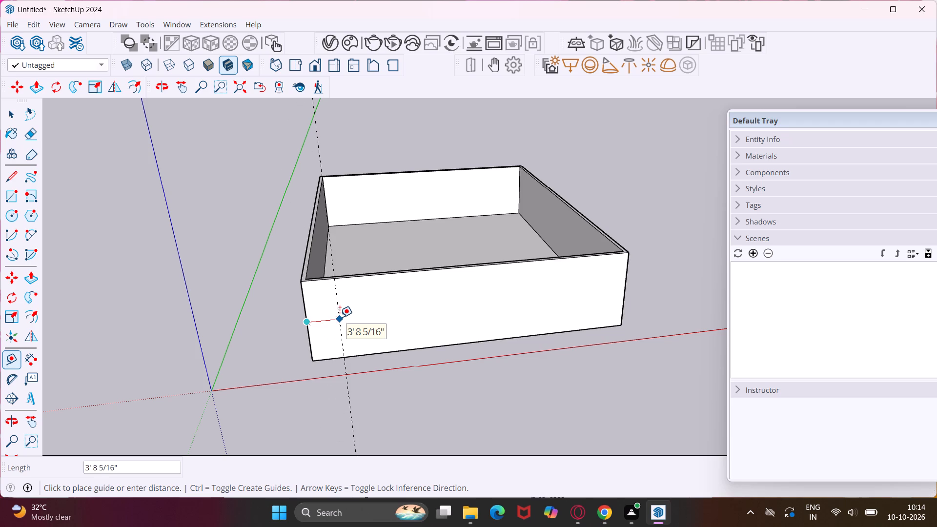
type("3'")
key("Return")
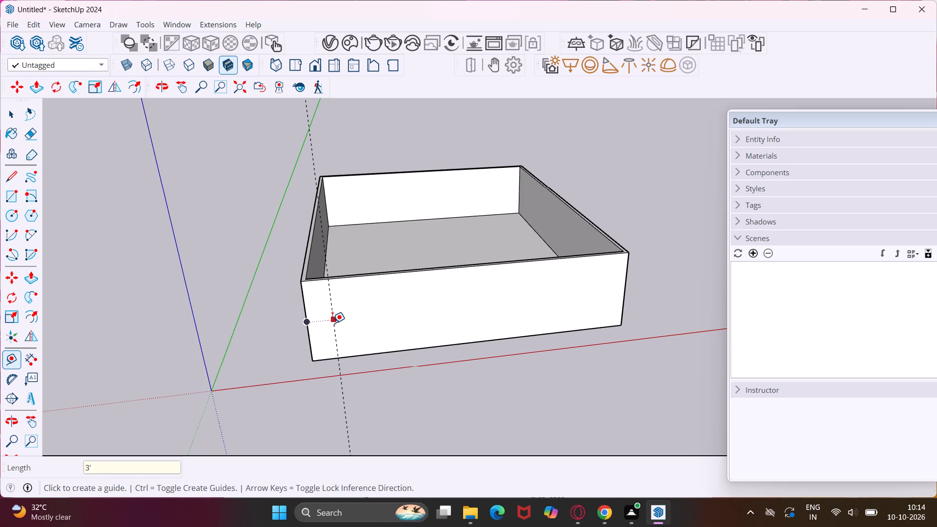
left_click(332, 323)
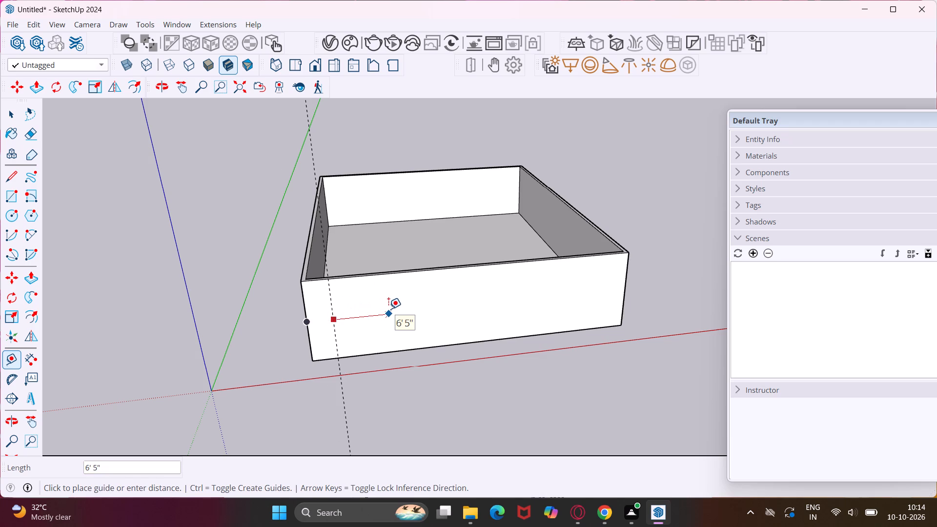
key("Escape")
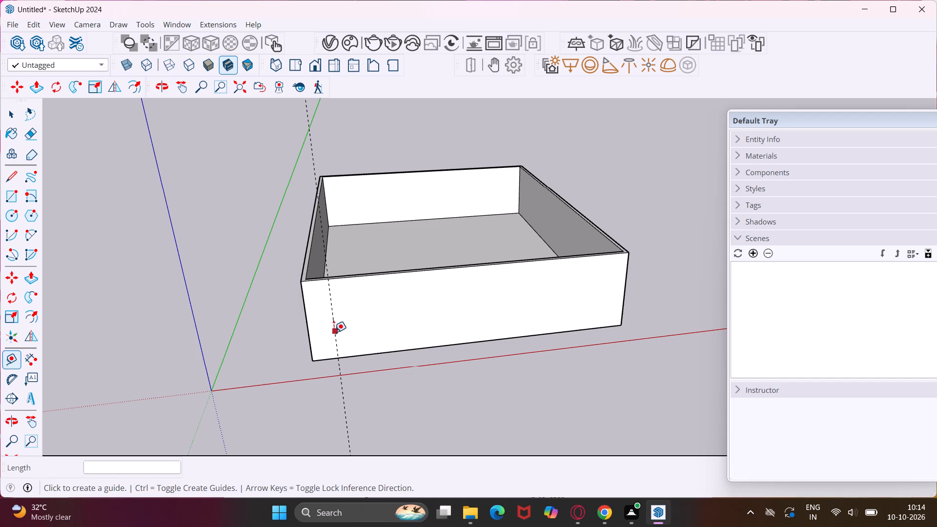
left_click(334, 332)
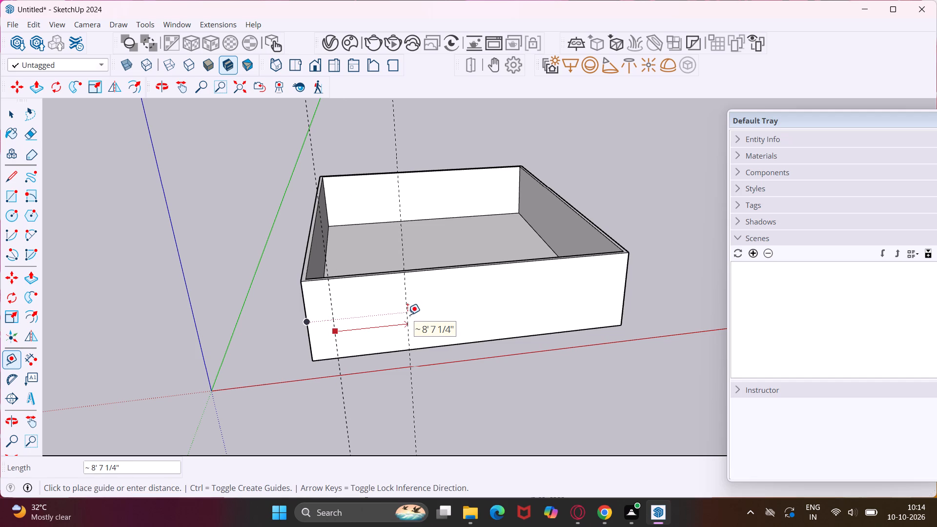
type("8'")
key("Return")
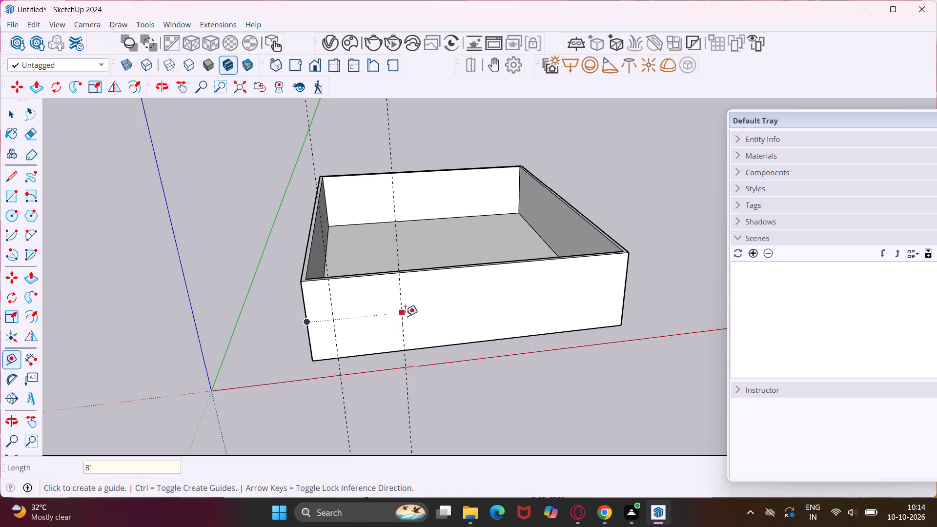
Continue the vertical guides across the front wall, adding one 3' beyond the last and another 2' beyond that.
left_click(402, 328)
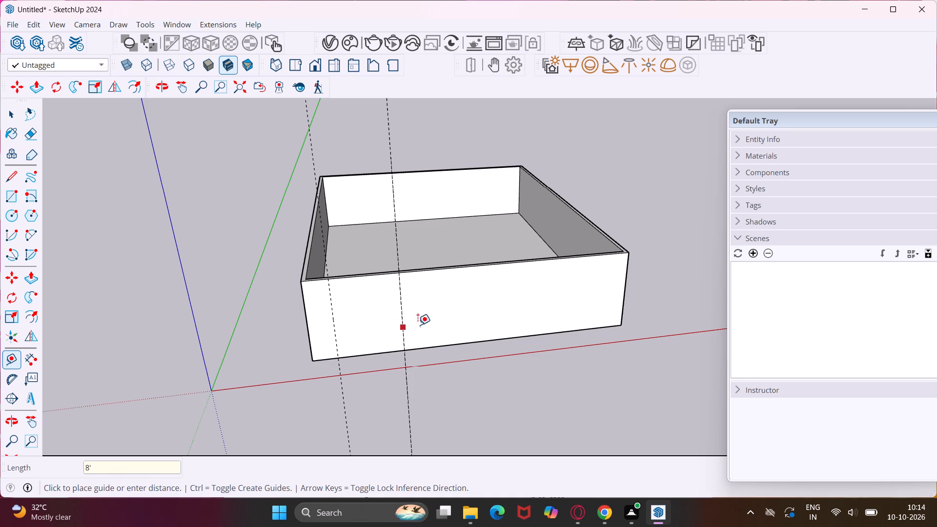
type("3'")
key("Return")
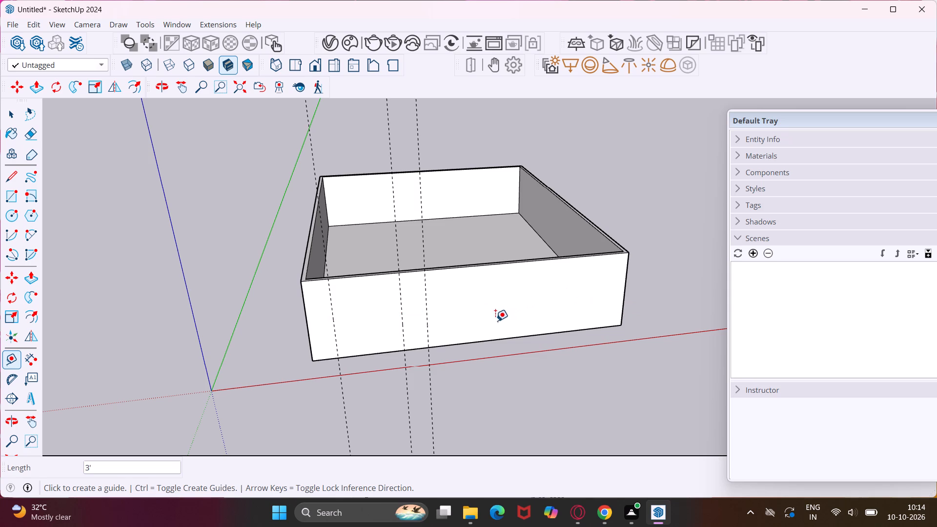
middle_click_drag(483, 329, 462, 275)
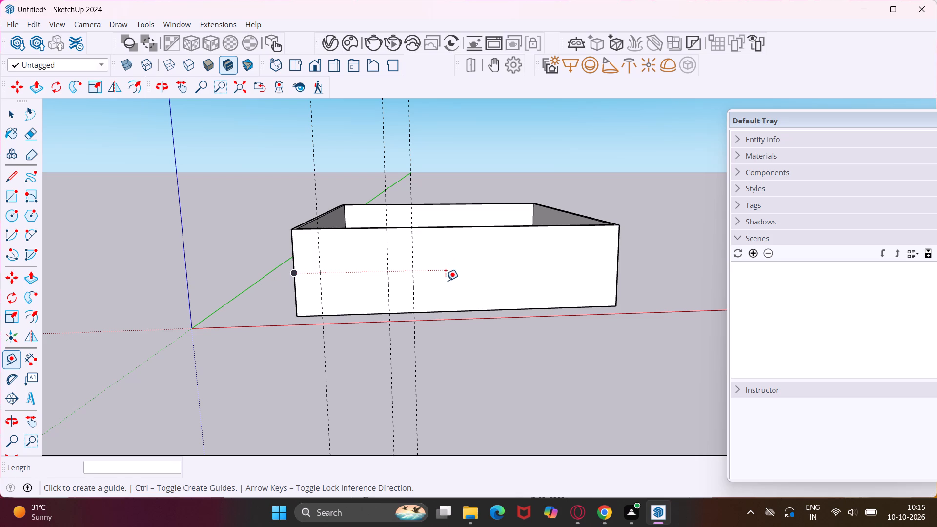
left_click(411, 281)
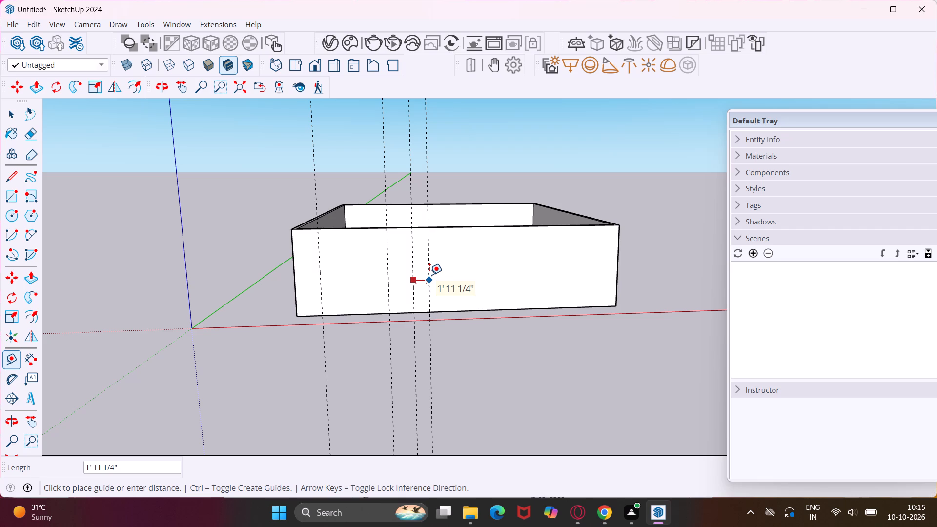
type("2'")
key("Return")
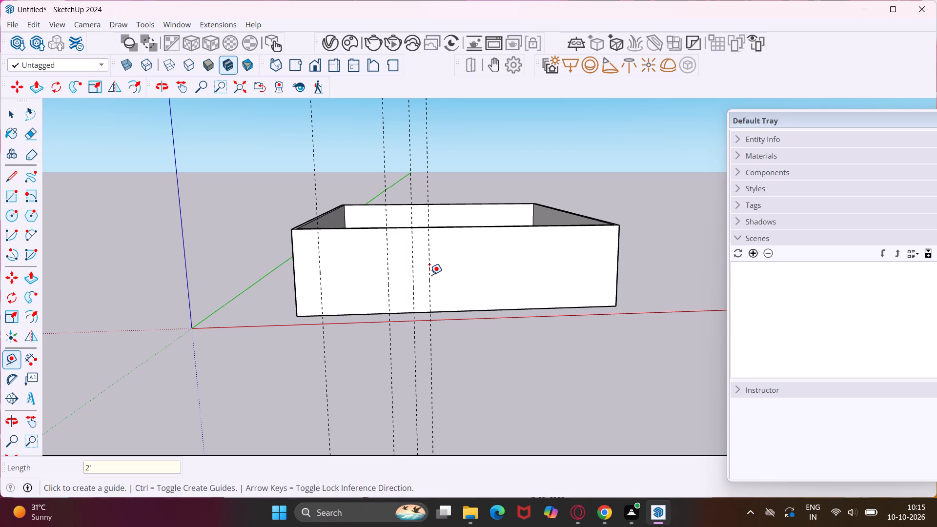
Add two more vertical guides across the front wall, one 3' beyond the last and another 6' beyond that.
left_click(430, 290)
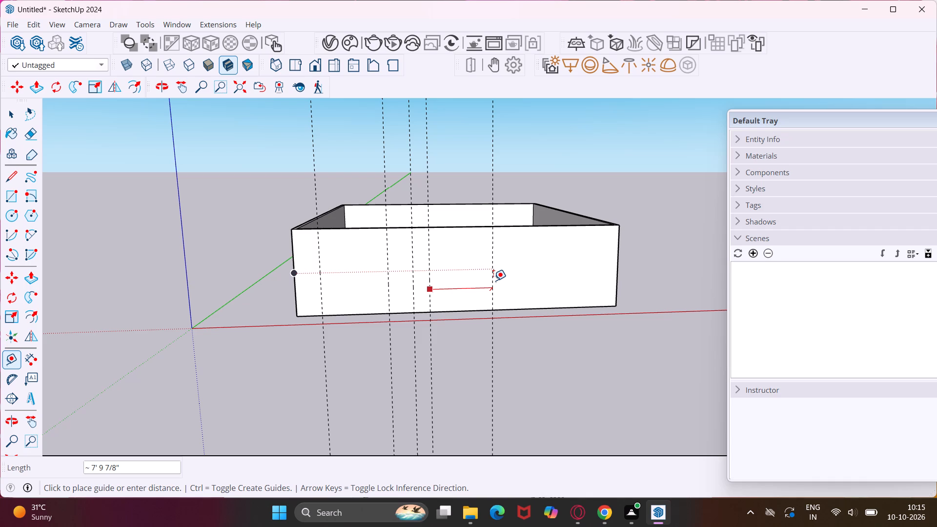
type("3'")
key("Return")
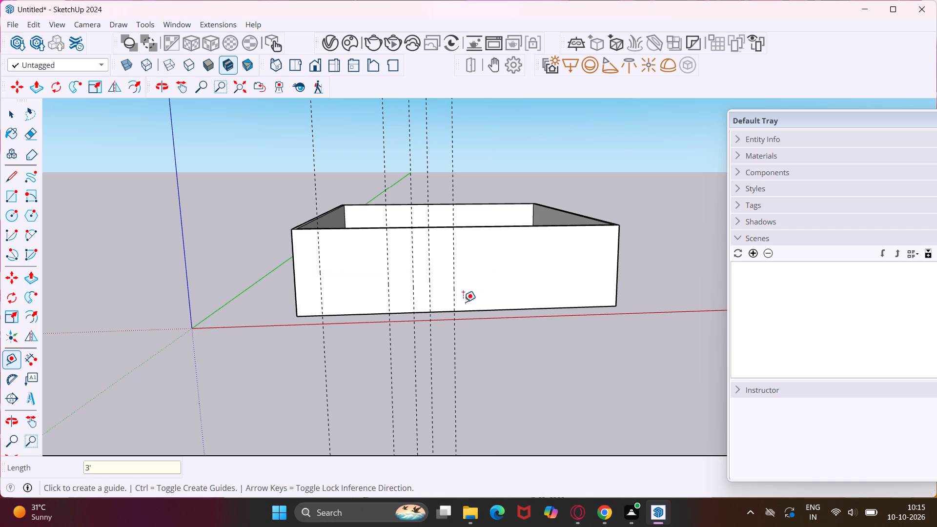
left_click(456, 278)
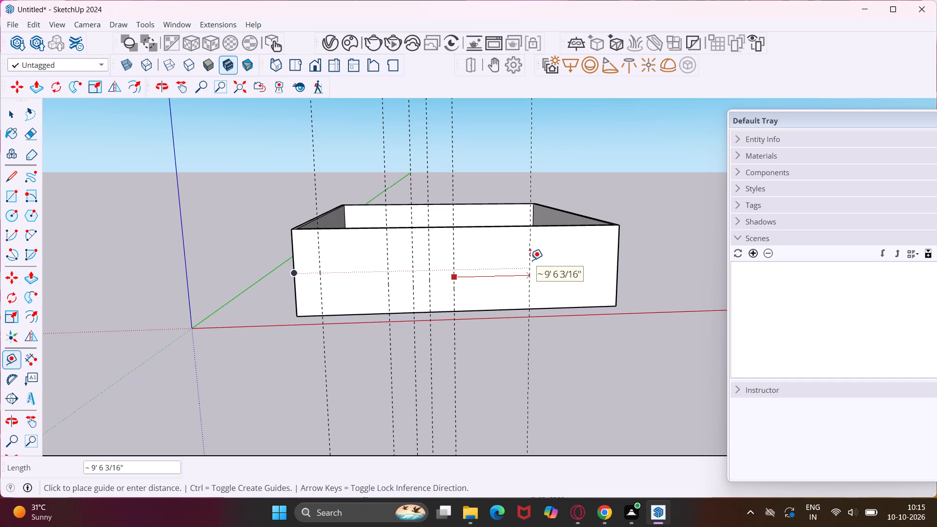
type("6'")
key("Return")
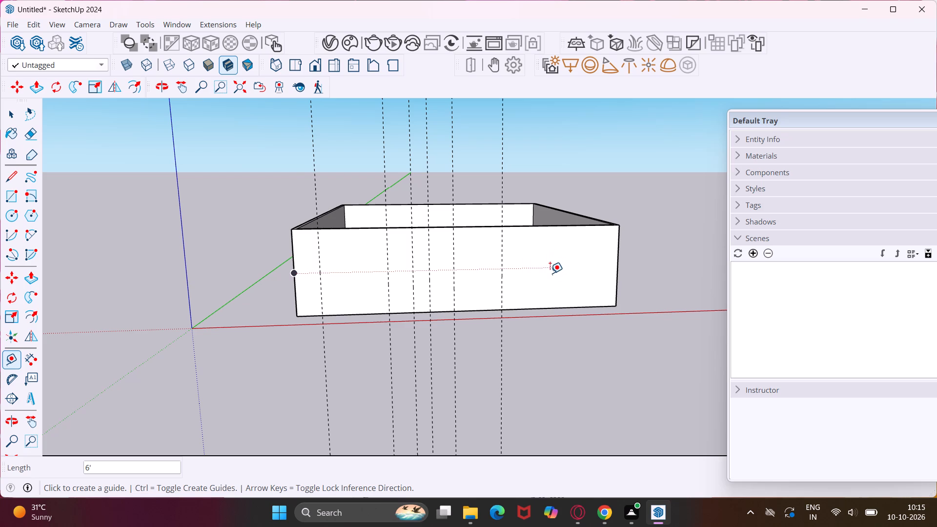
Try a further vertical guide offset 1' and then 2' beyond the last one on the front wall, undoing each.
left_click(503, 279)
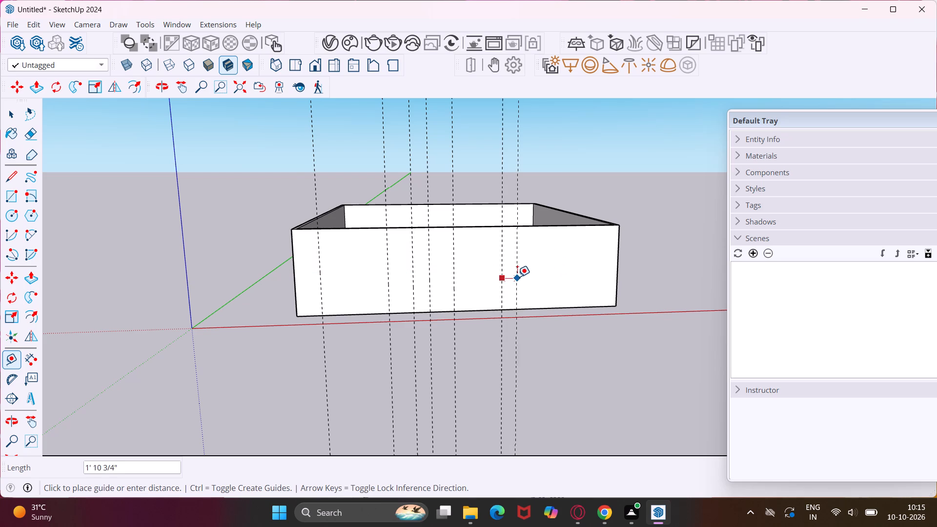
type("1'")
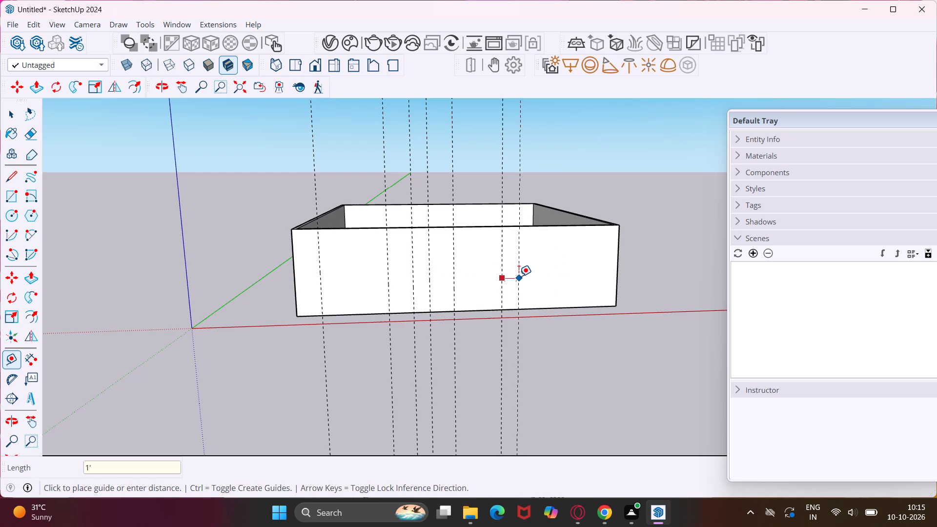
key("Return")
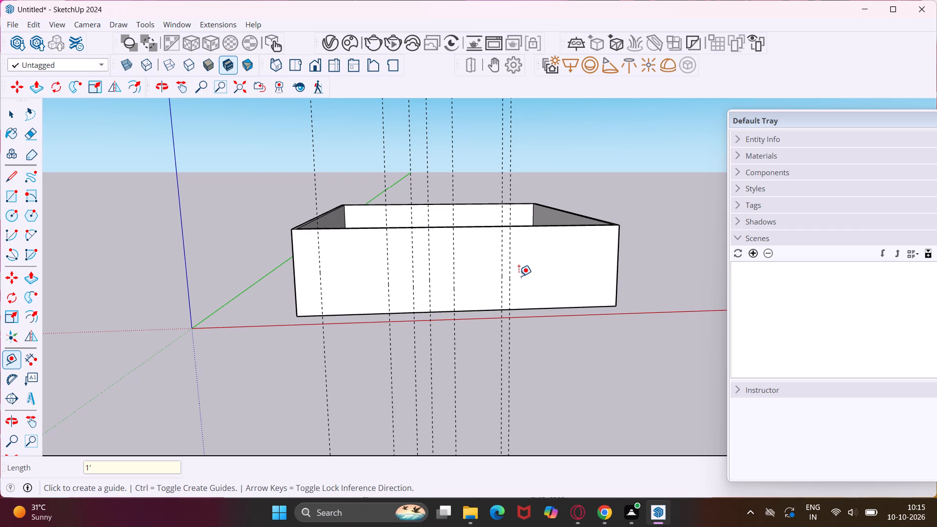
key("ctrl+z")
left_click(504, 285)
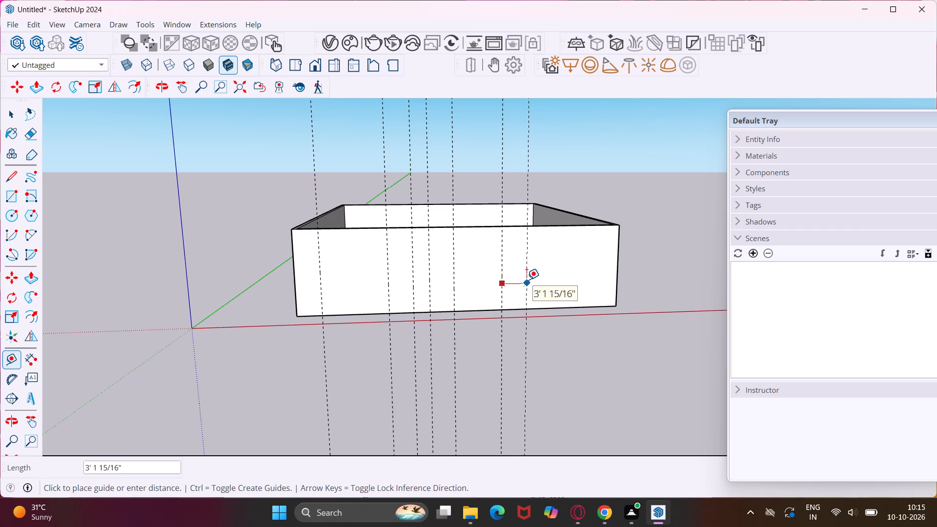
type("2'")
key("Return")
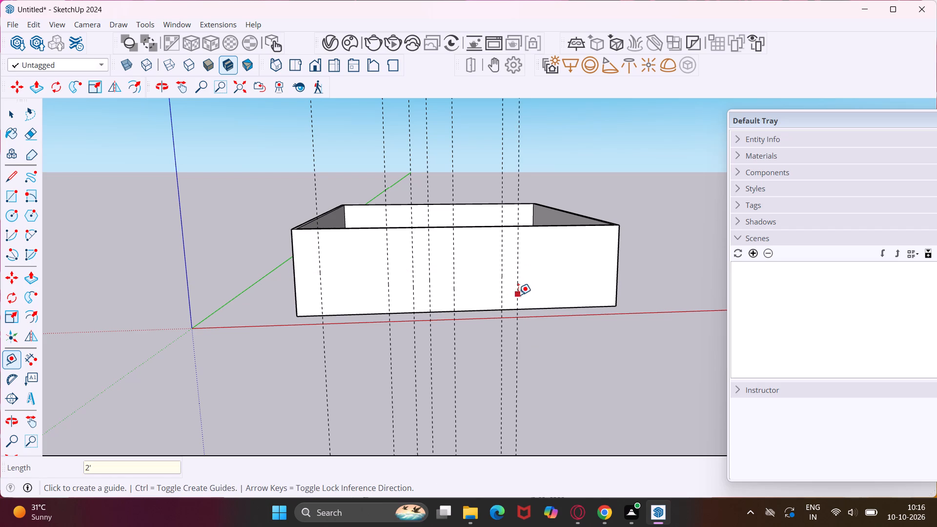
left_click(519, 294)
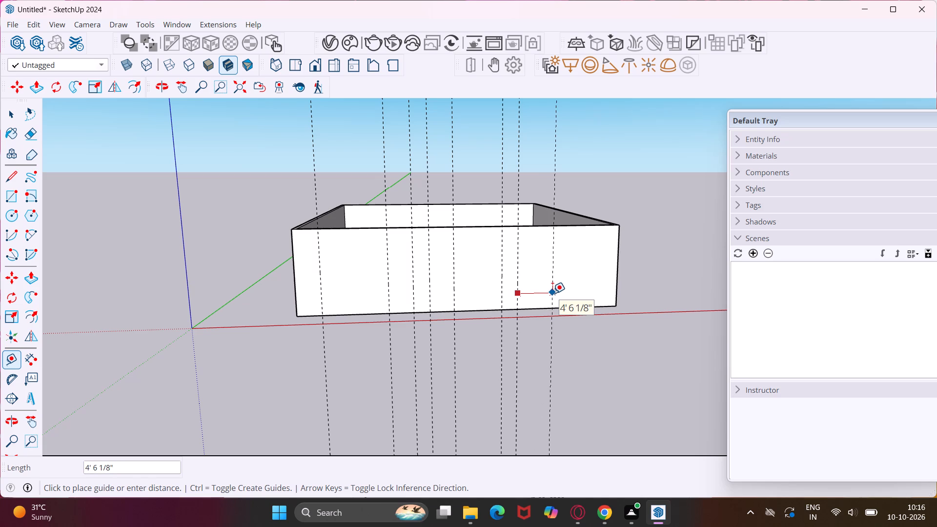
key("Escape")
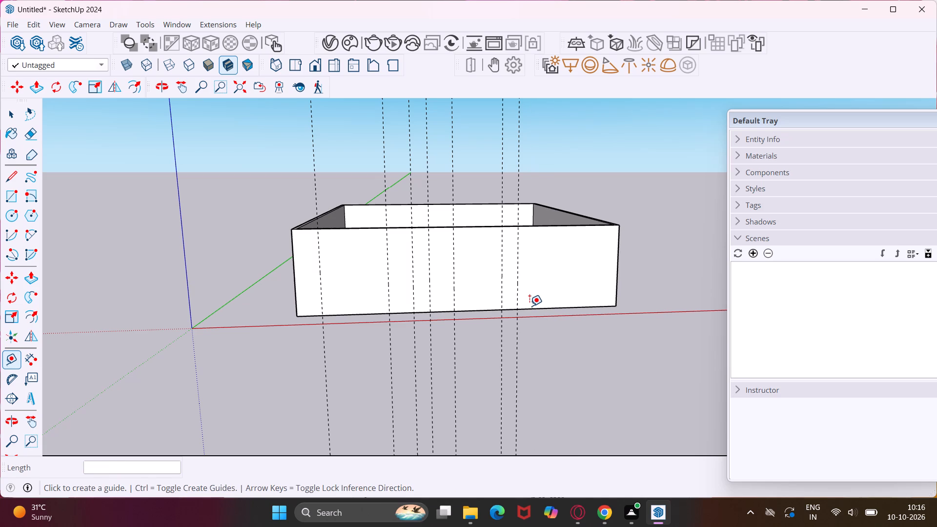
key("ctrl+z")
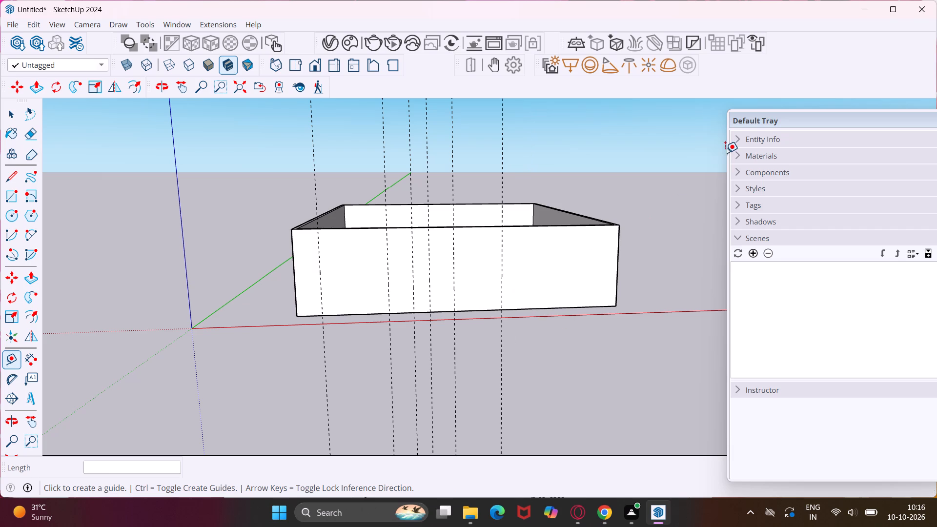
Delete the whole building, including the slab and walls, together with all the guides.
middle_click_drag(725, 147, 687, 323, "alt")
scroll(704, 269, "down", 1, "alt")
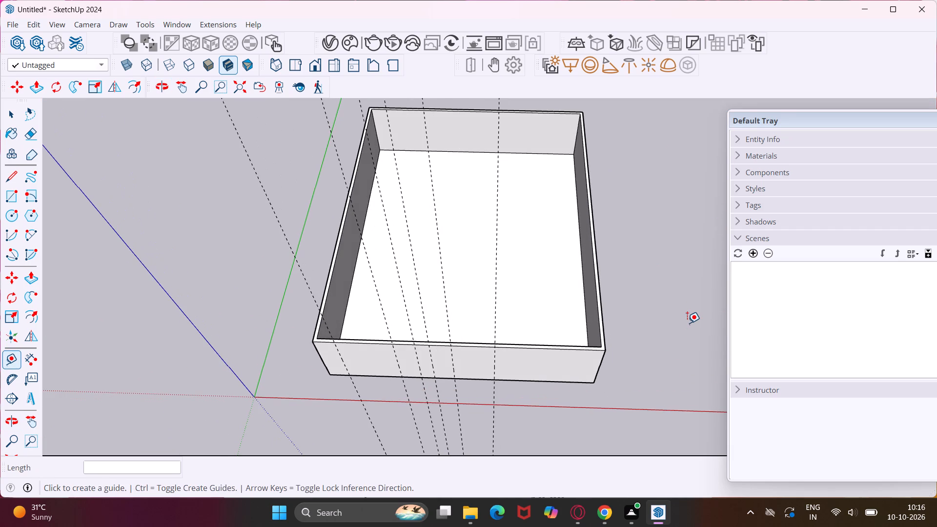
key("Escape")
key("space")
left_click_drag(640, 108, 502, 329)
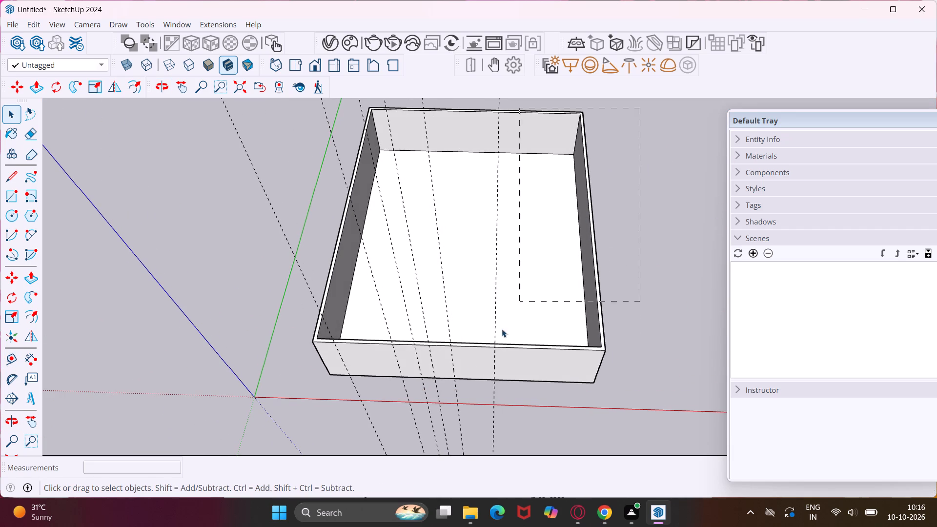
left_click_drag(502, 329, 322, 408)
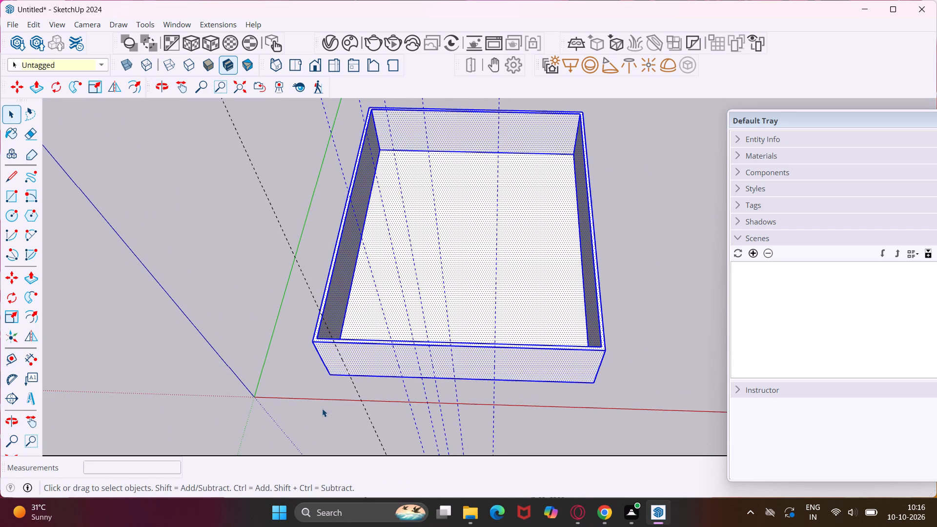
key("Delete")
middle_click_drag(497, 361, 477, 316)
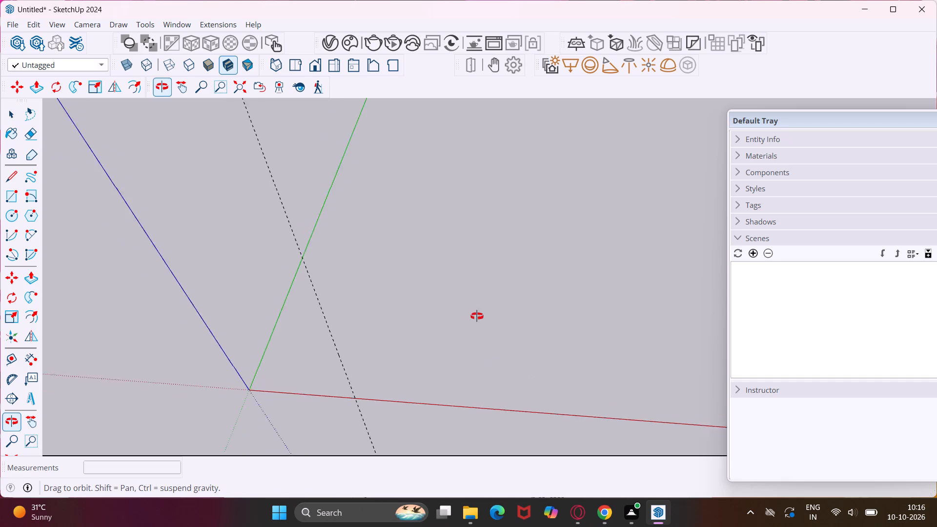
middle_click_drag(477, 316, 494, 230)
left_click_drag(438, 304, 318, 400)
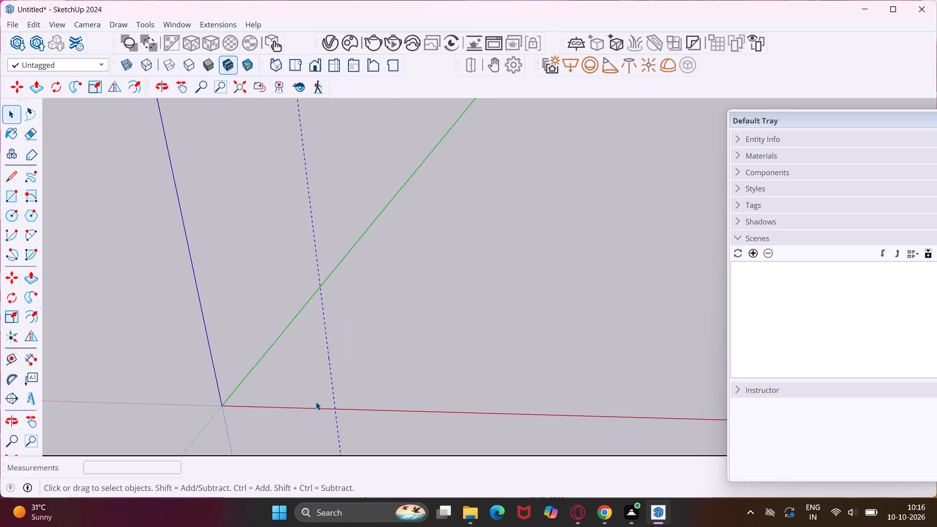
key("Delete")
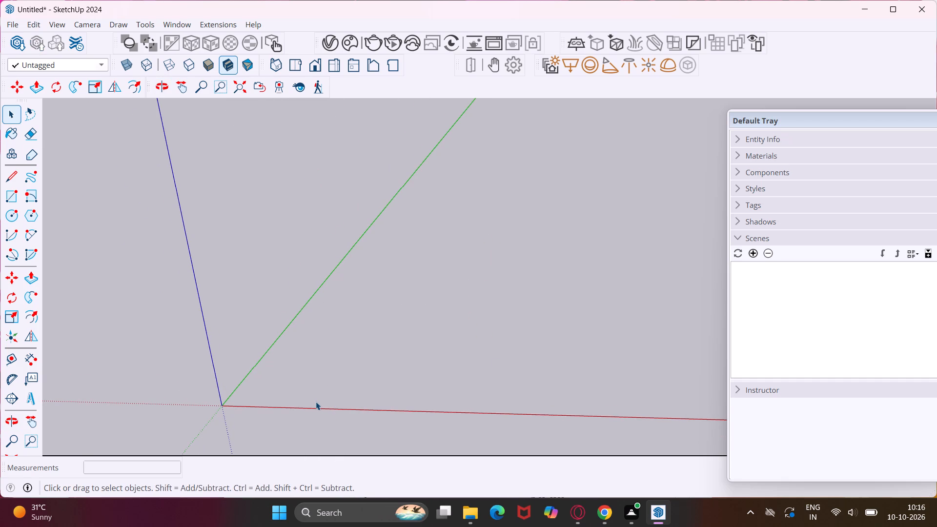
Draw a new rectangle about 44' 10" by 60' 1" on the ground plane near the origin.
left_click(9, 201)
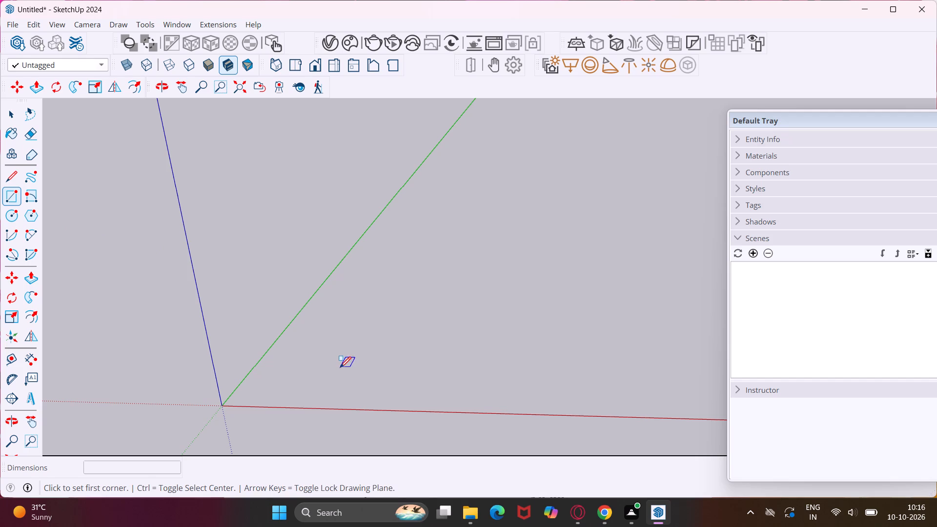
left_click(338, 370)
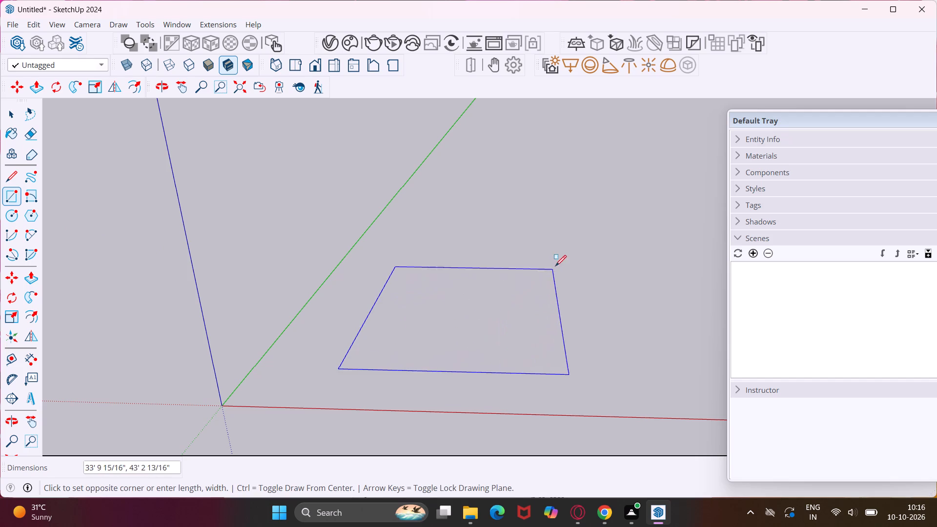
left_click(596, 243)
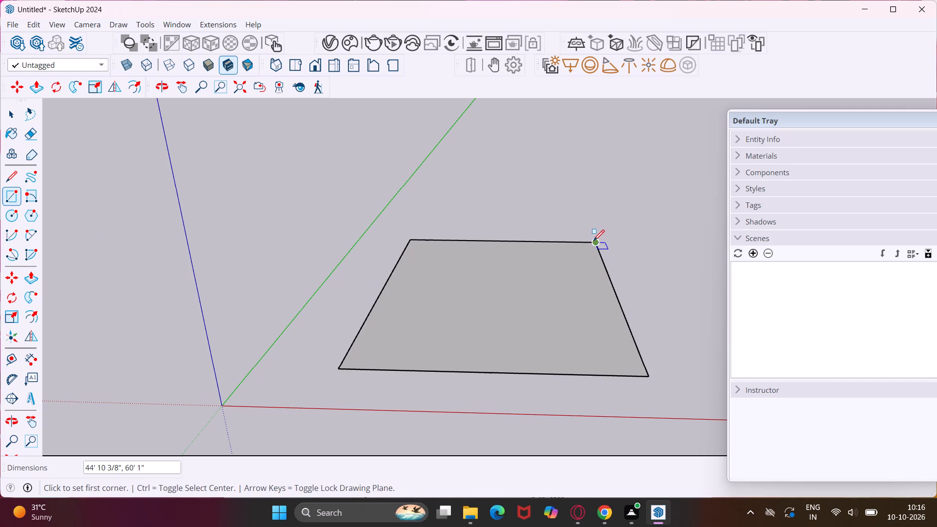
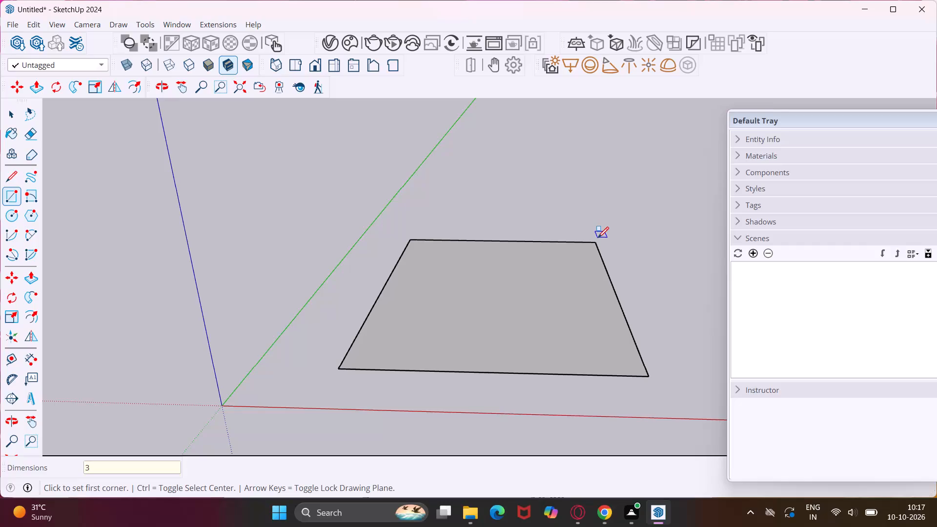
Set the new ground-plane rectangle's dimensions to 30' by 30'.
type("0'")
type(",30'")
key("Return")
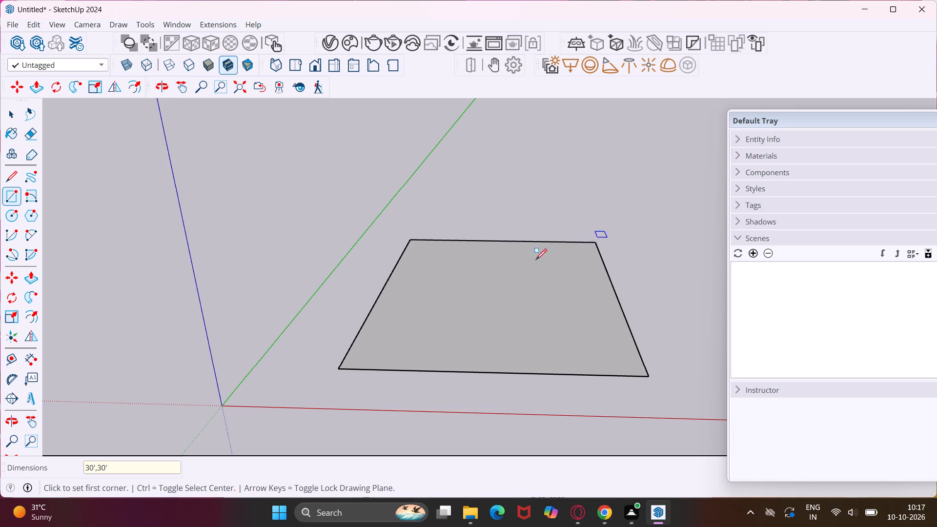
scroll(423, 261, "down", 1)
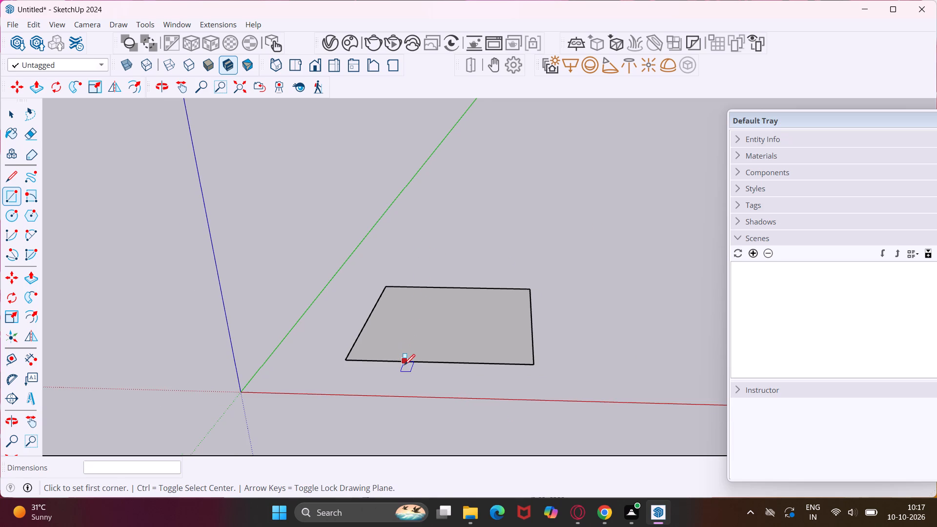
middle_click_drag(405, 365, 419, 337)
key("Escape")
key("space")
Push/Pull the square base face up 6" to form a thin floor slab.
left_click(426, 333)
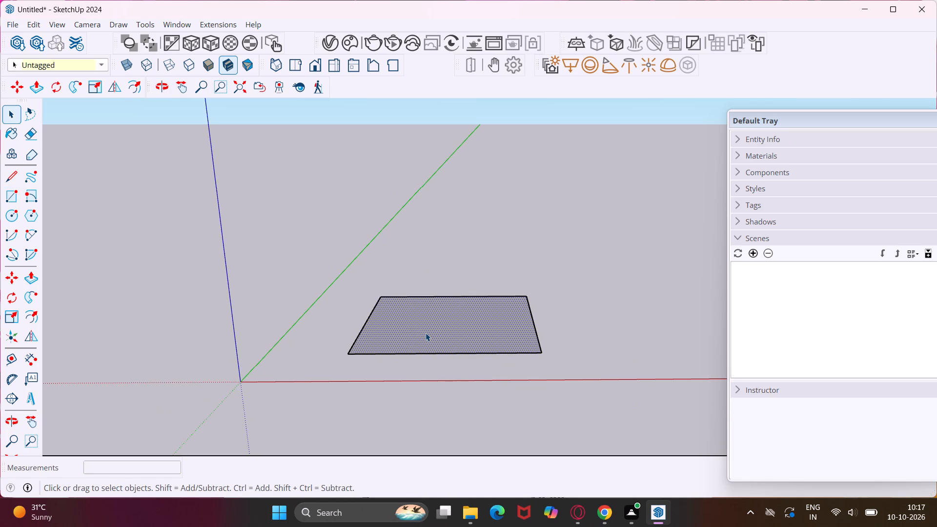
key("p")
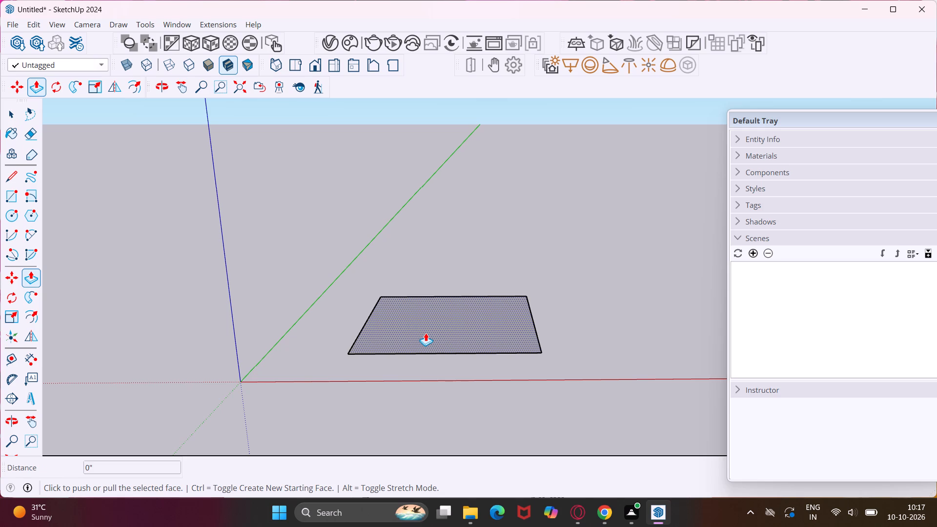
left_click(424, 334)
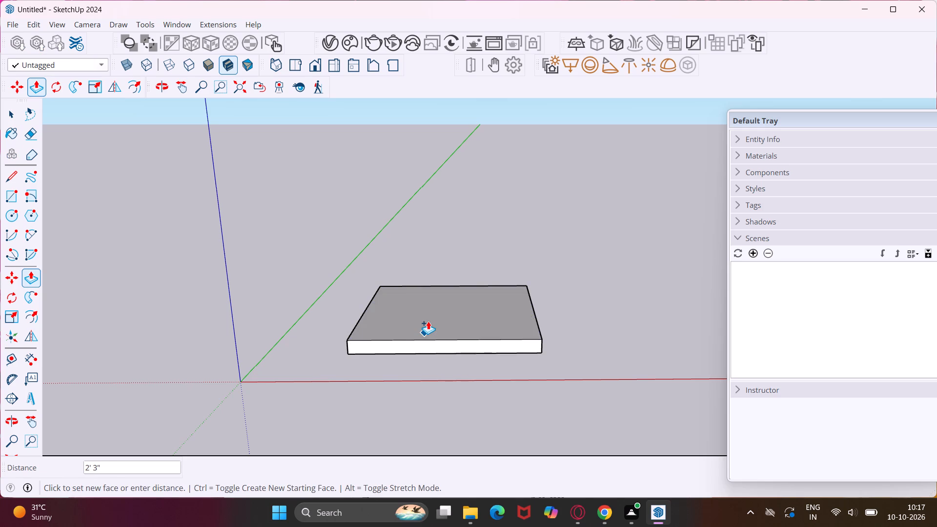
type("6\"")
key("Return")
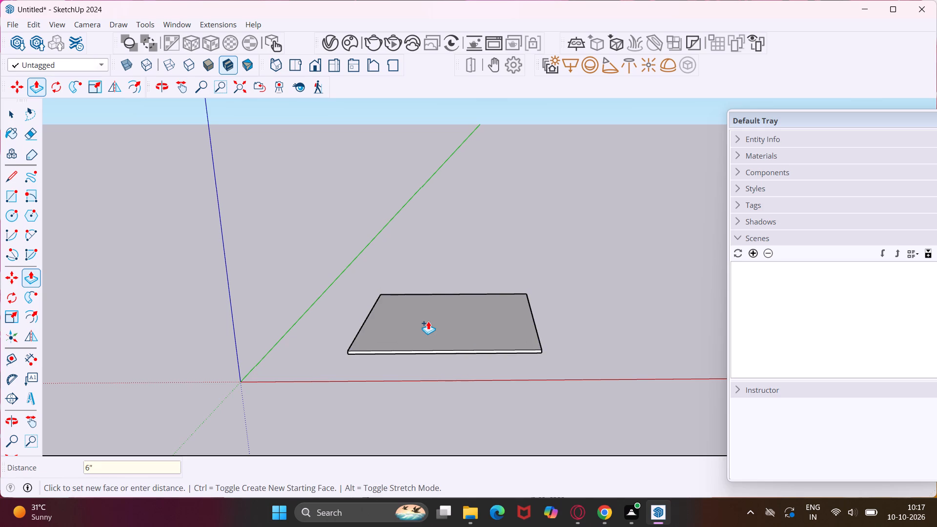
key("Escape")
key("space")
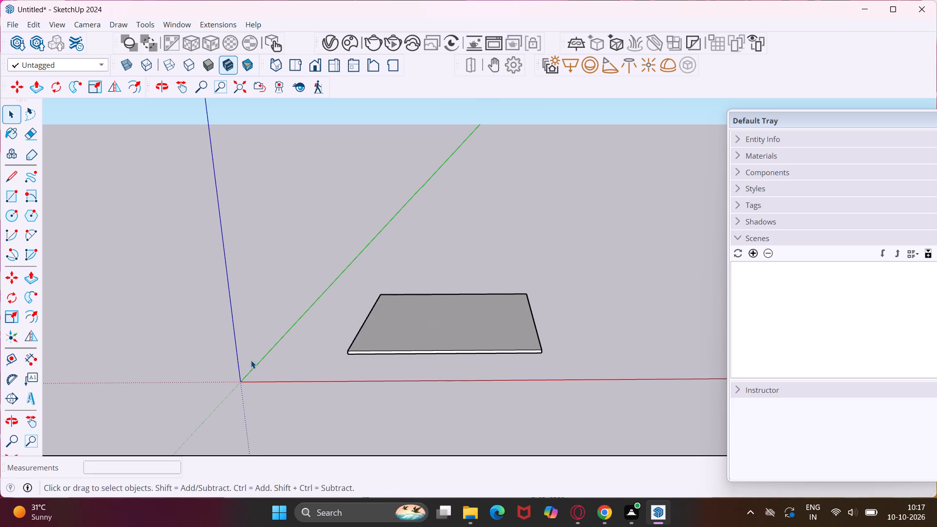
Offset the slab's top face outline outward by 9" to form a wall border around it.
middle_click_drag(389, 334, 388, 406)
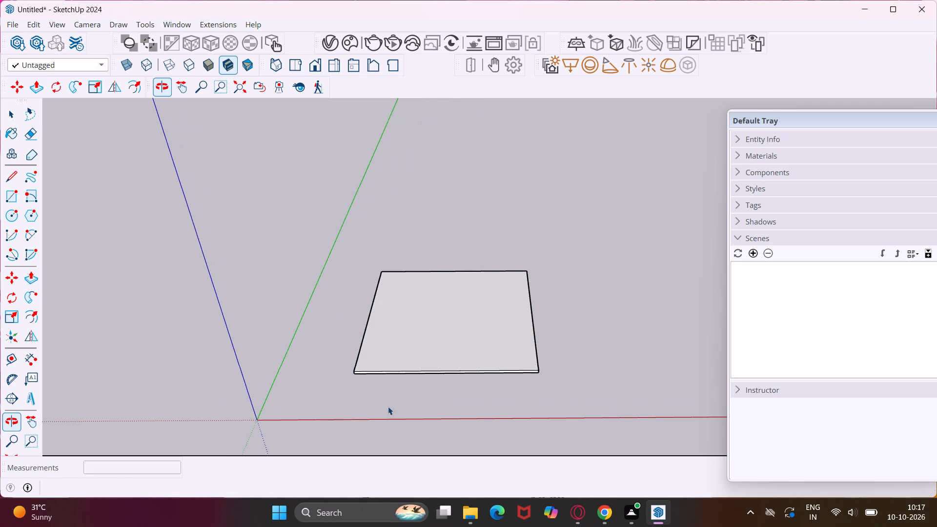
left_click(388, 352)
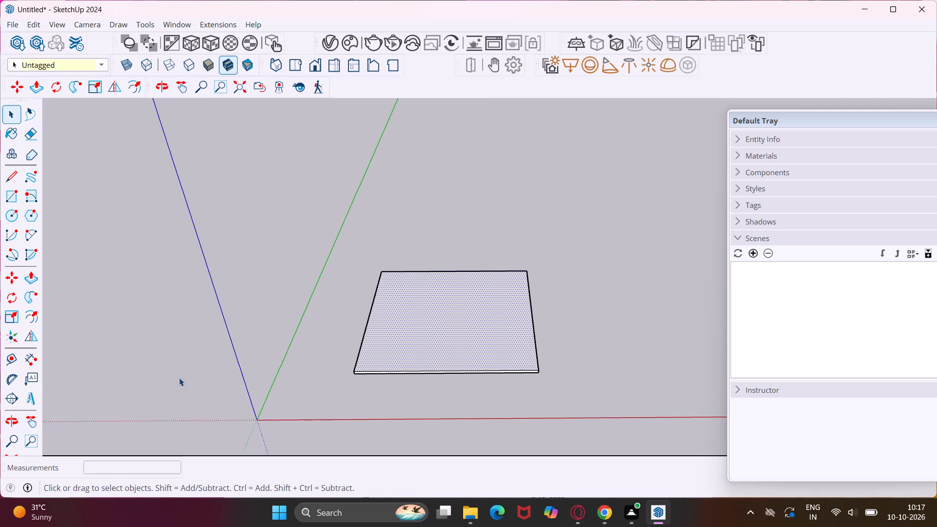
left_click(26, 315)
left_click(358, 326)
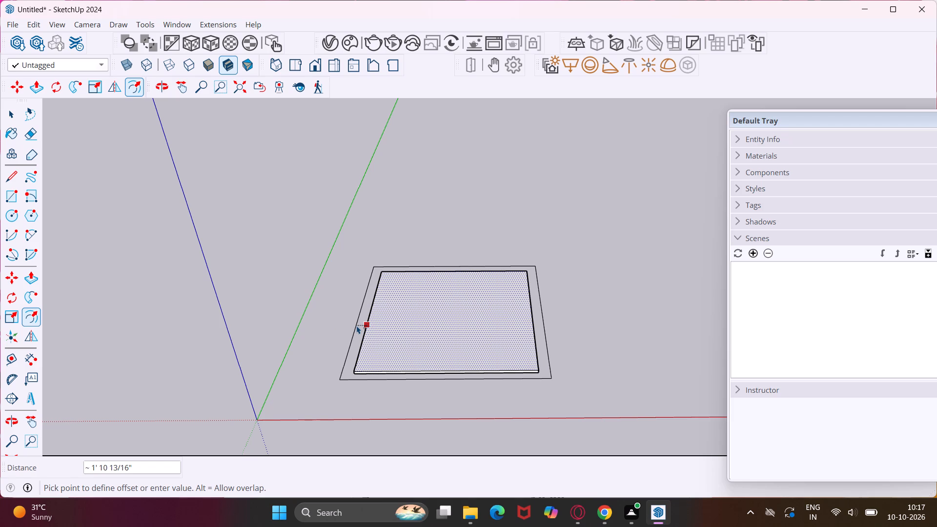
type("9\"")
key("Return")
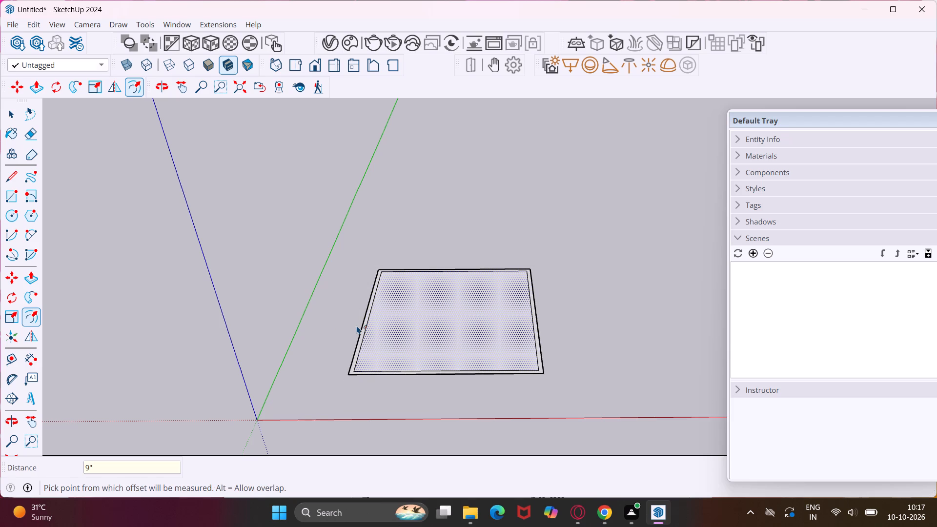
key("Escape")
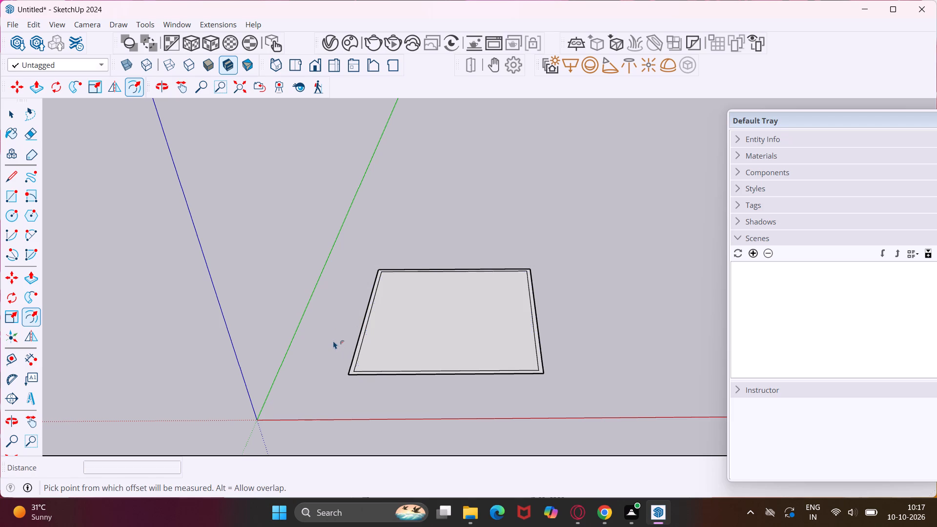
key("space")
Push/Pull the 9" border ring up 10' to raise the walls around the slab.
middle_click_drag(353, 340, 350, 222)
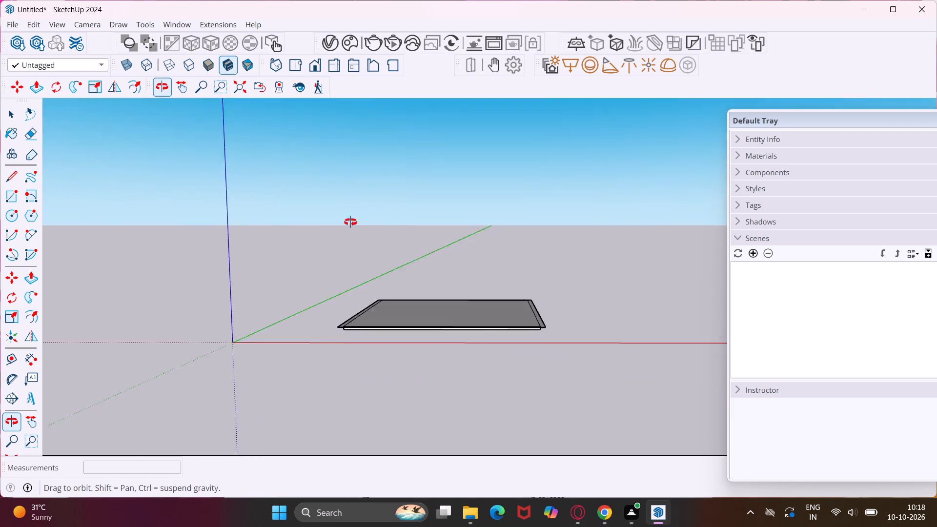
middle_click_drag(350, 222, 350, 197)
middle_click_drag(367, 254, 359, 338)
scroll(352, 331, "up", 7)
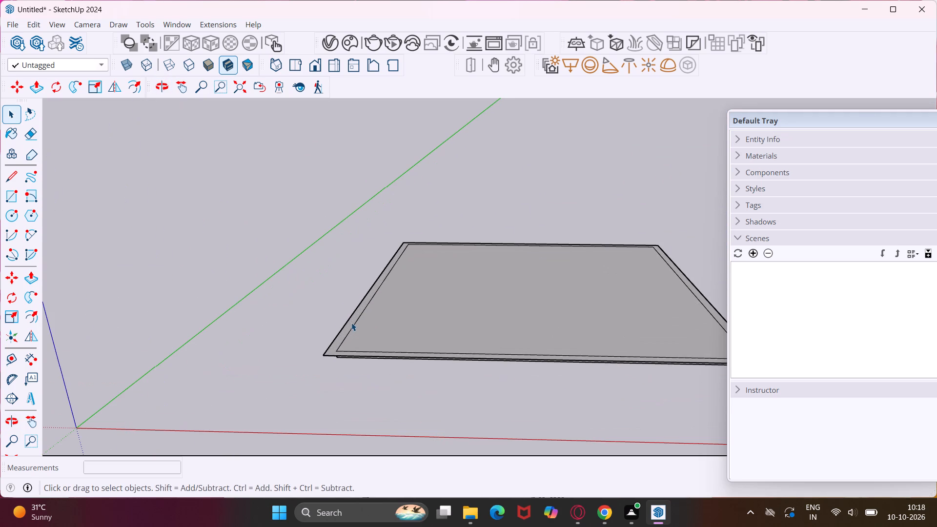
left_click(351, 323)
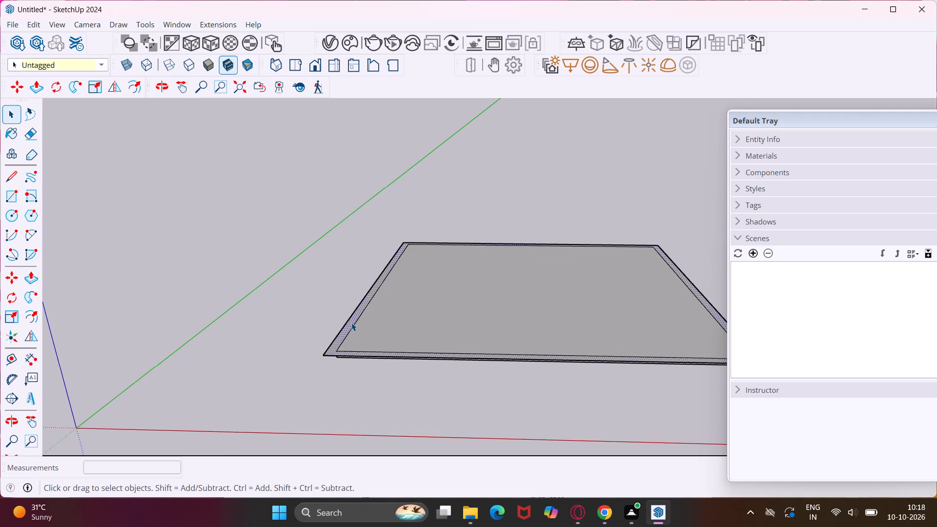
key("p")
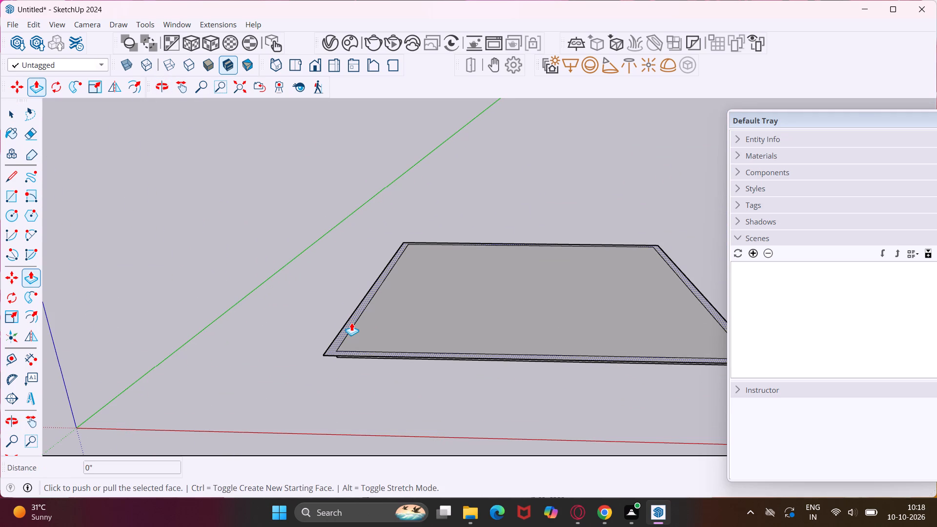
left_click(346, 324)
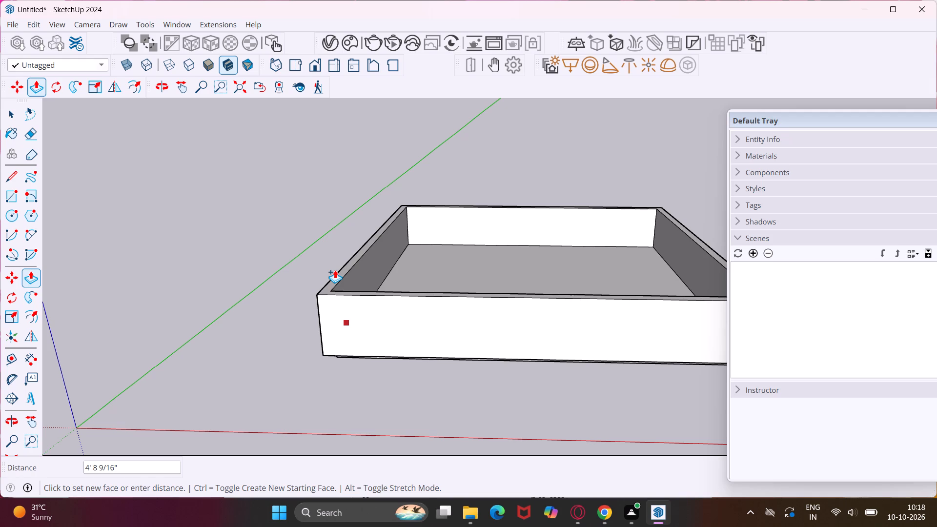
type("10")
key("apostrophe")
key("Return")
scroll(261, 258, "down", 4)
key("Escape")
key("space")
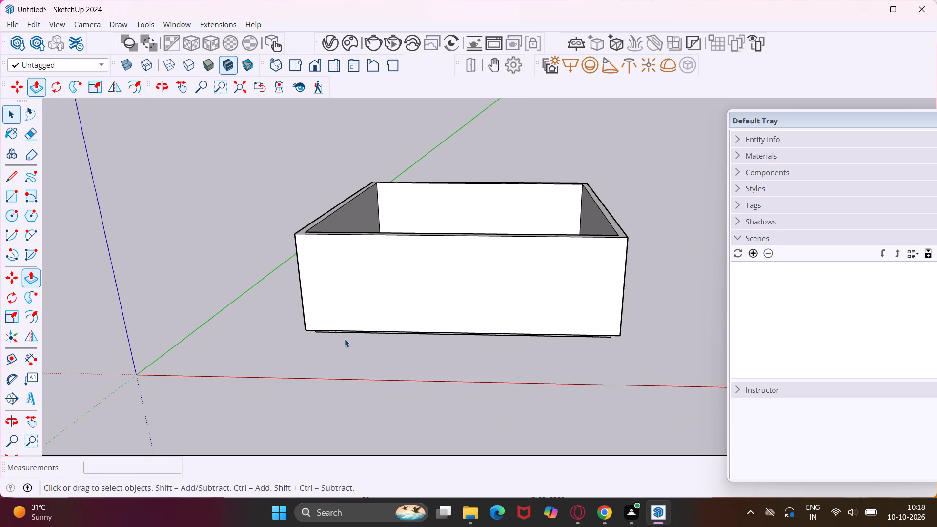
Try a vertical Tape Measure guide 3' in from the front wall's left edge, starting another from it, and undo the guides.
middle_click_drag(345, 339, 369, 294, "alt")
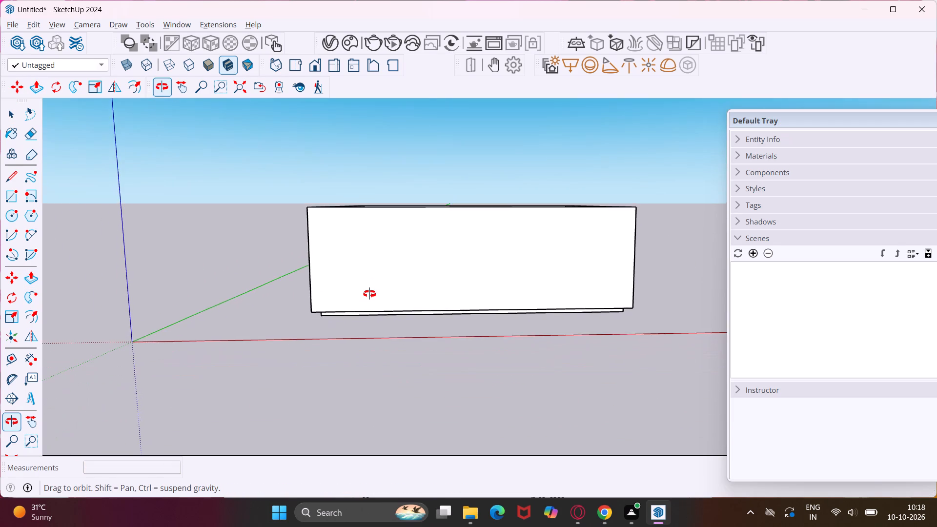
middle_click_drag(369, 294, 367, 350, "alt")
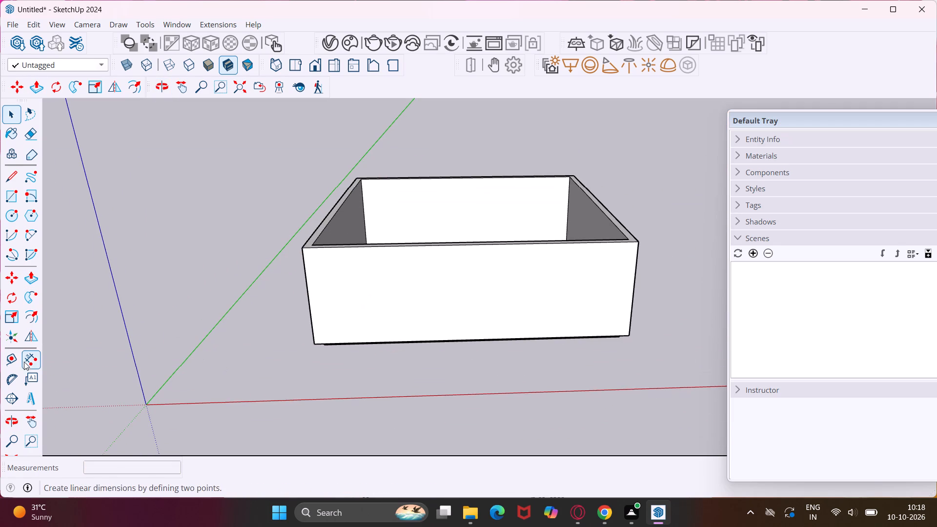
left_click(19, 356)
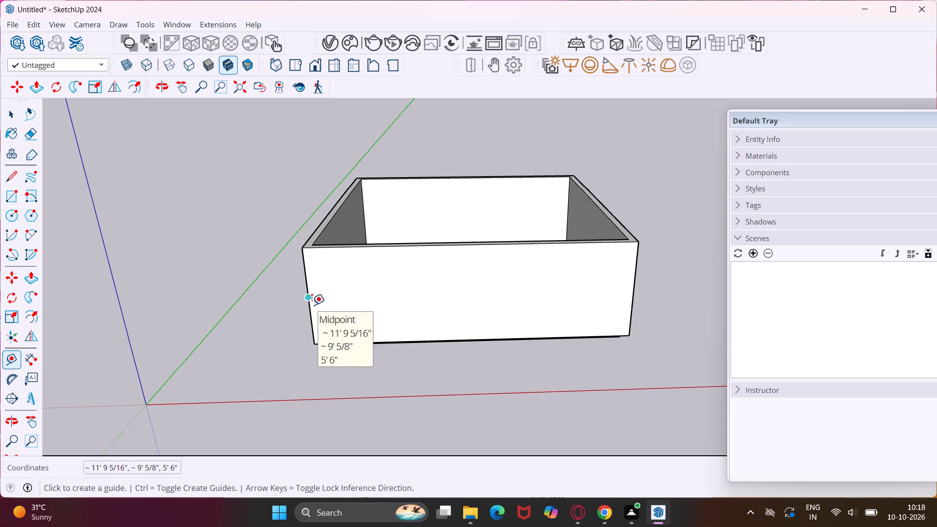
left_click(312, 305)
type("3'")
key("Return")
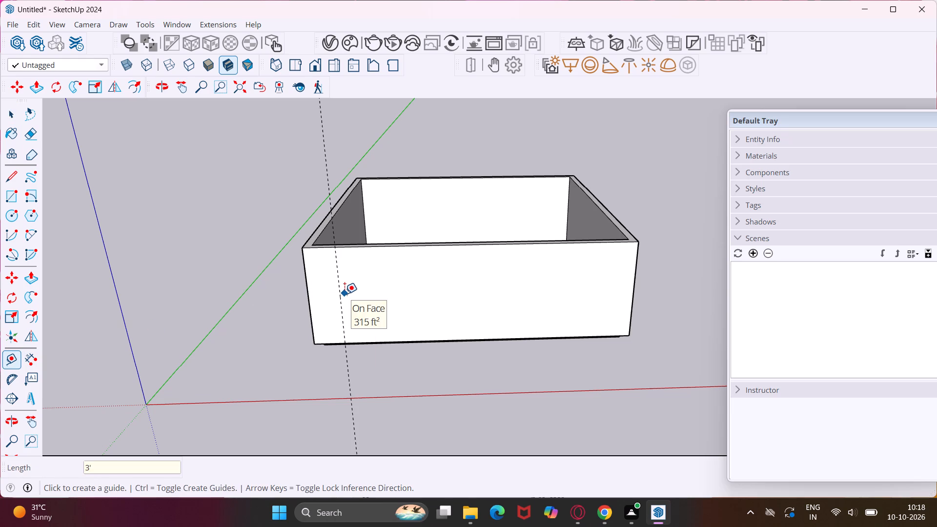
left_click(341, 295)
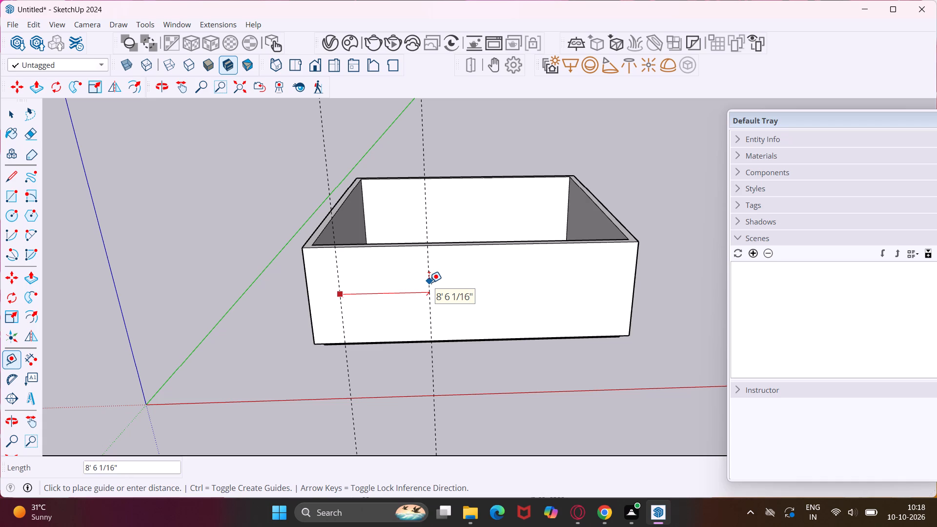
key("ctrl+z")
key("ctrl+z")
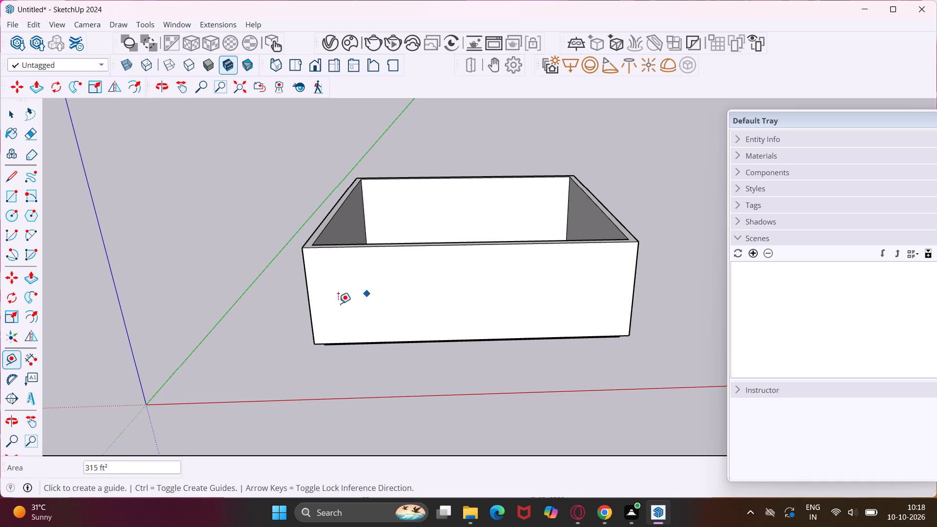
Add two vertical guides on the front wall, one 3'9" from its left edge and another 8' beyond that.
left_click(309, 312)
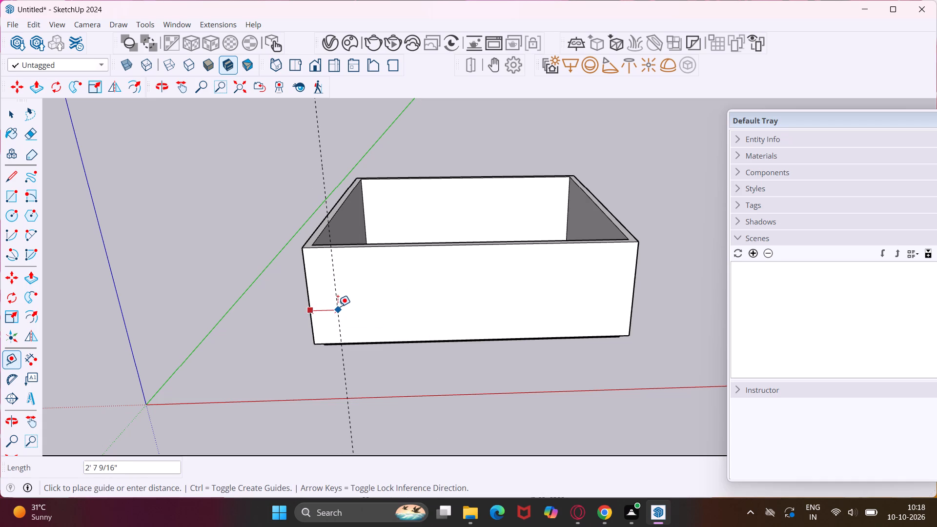
type("3'9\"")
key("Return")
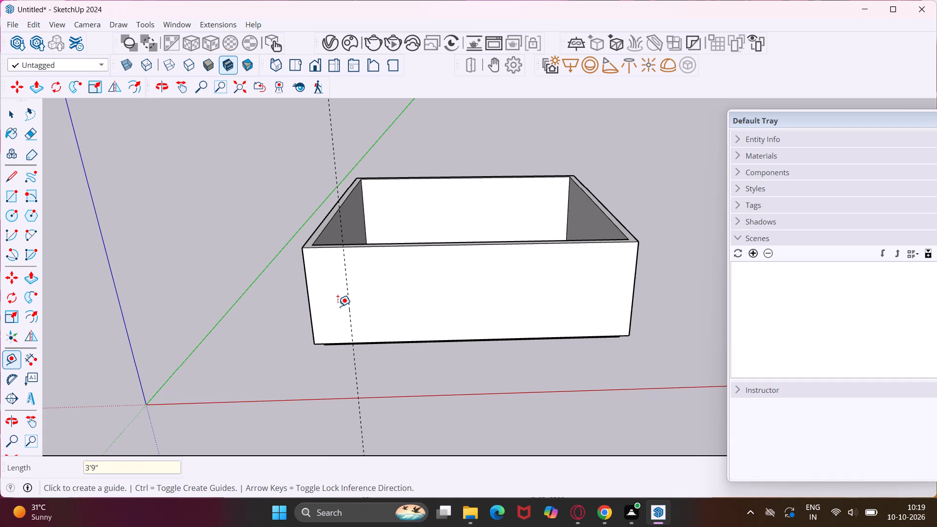
left_click(349, 304)
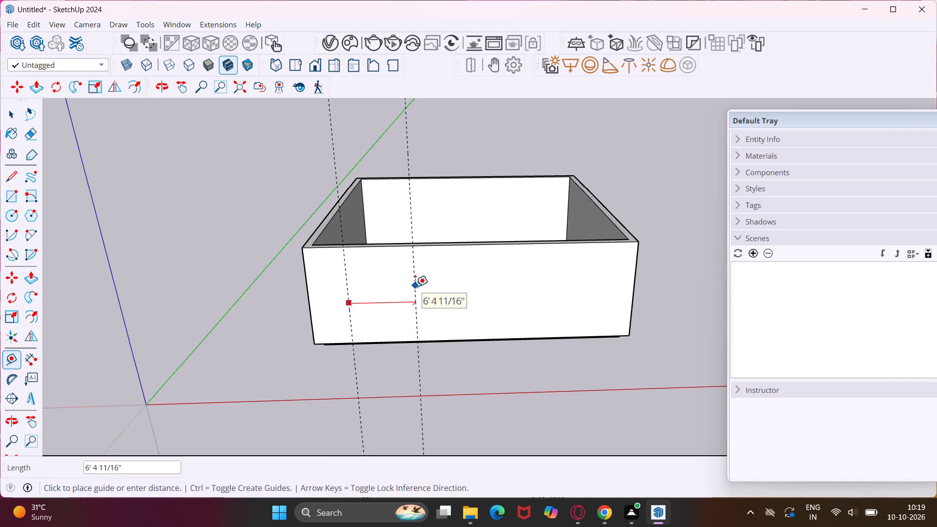
type("8'")
key("Return")
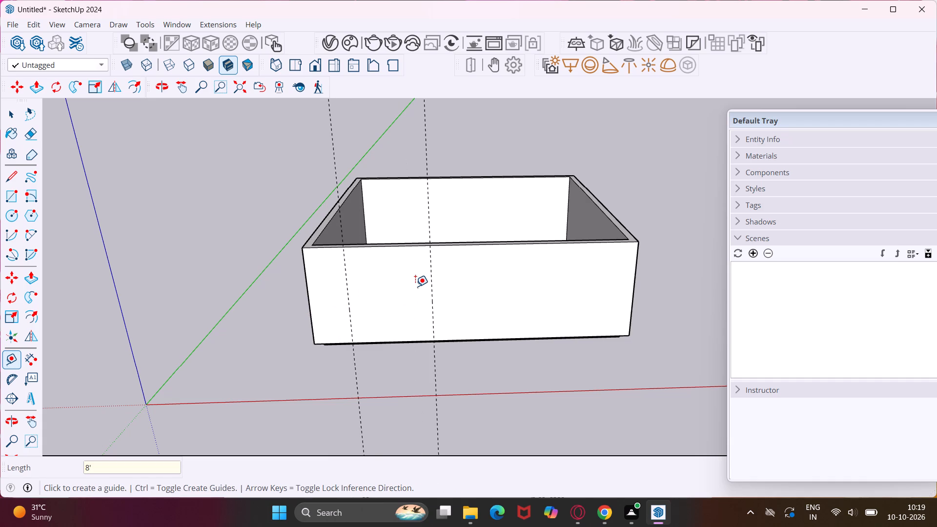
Add two more vertical guides on the front wall, one 3'9" beyond the last and another 2' beyond that.
left_click(434, 308)
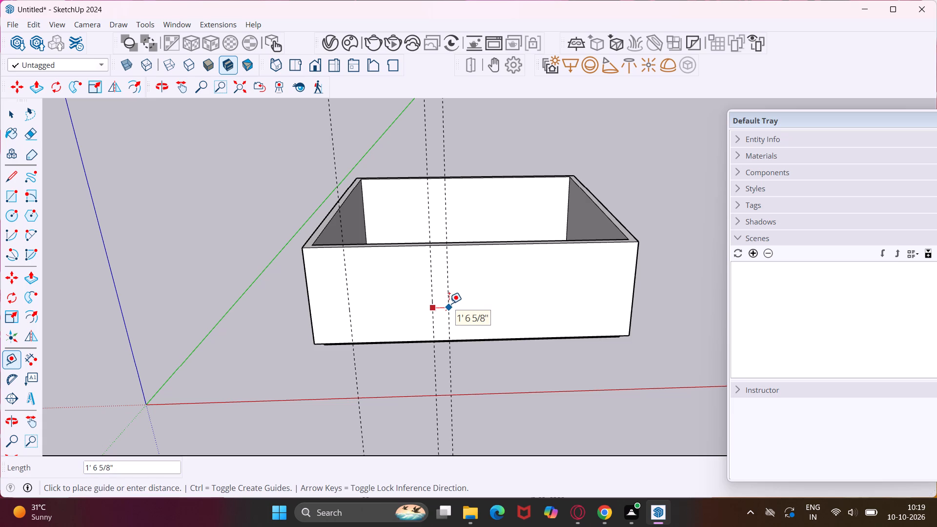
type("3'9\"")
key("Return")
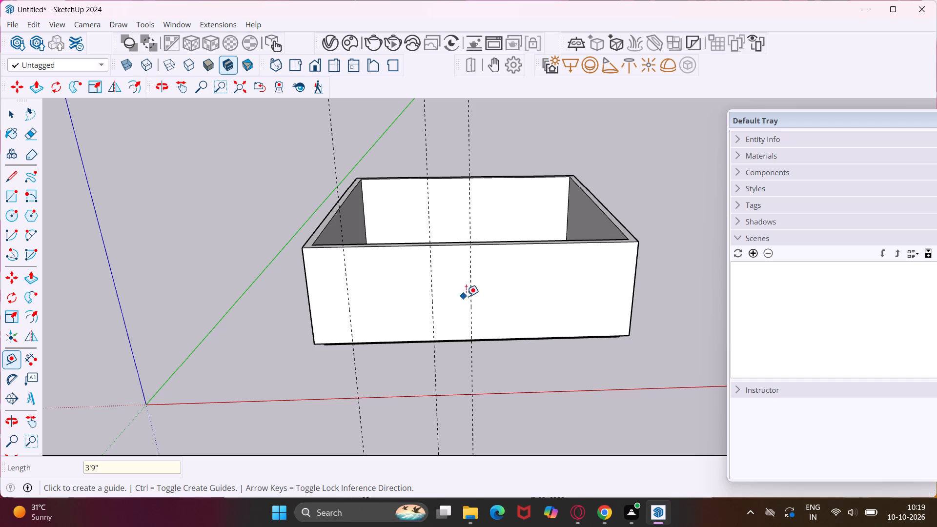
left_click(470, 294)
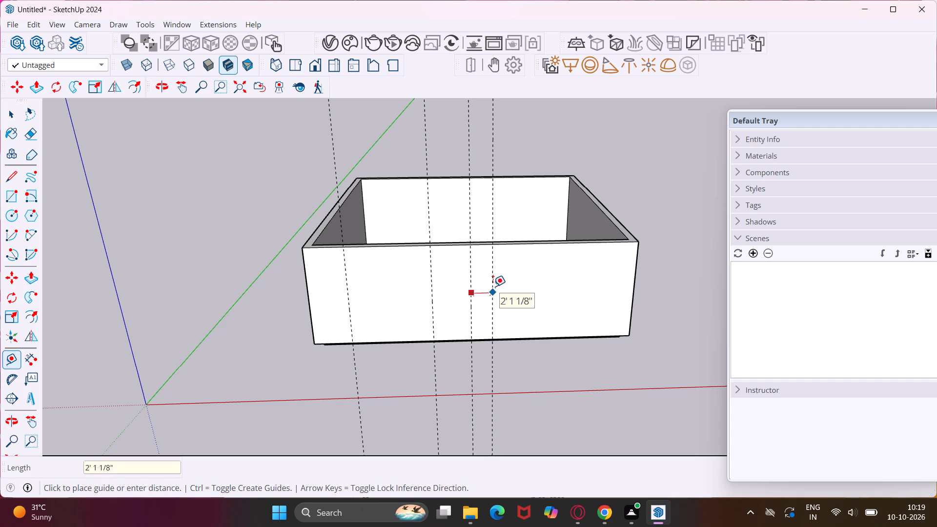
type("2'")
key("Return")
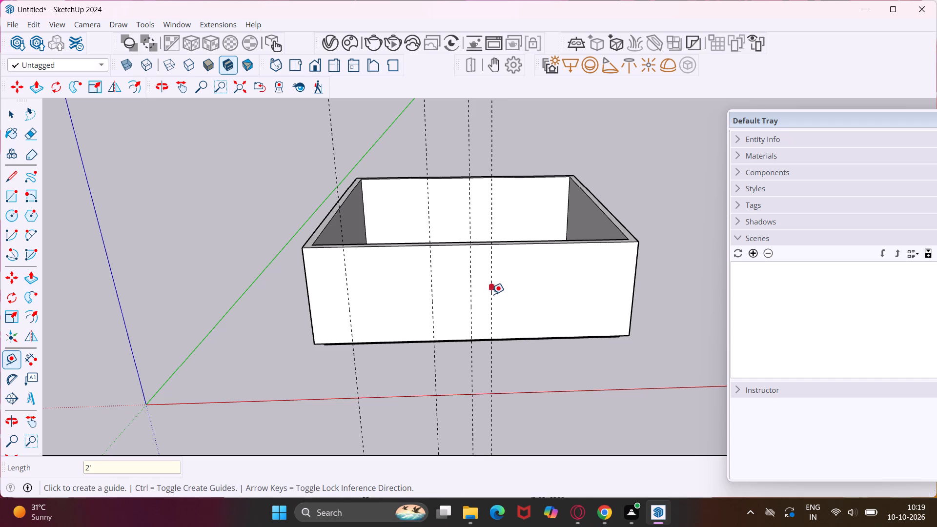
Add three more vertical guides on the front wall, placed successively 3', 6' and 2' beyond the last one.
left_click(491, 295)
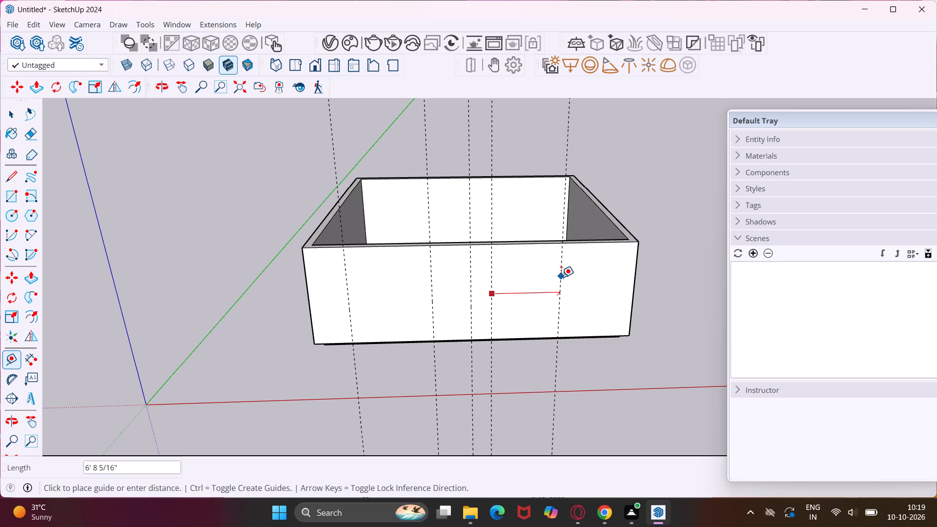
type("3'")
key("Return")
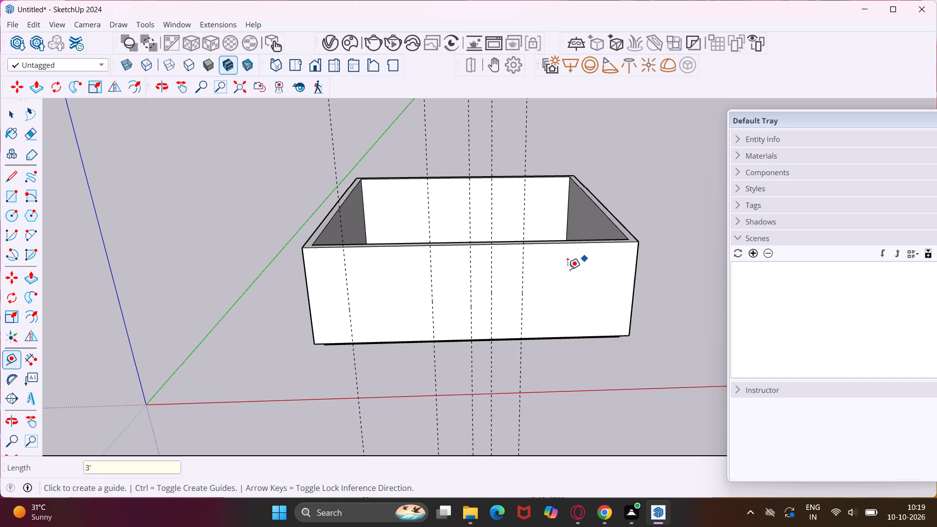
left_click(525, 310)
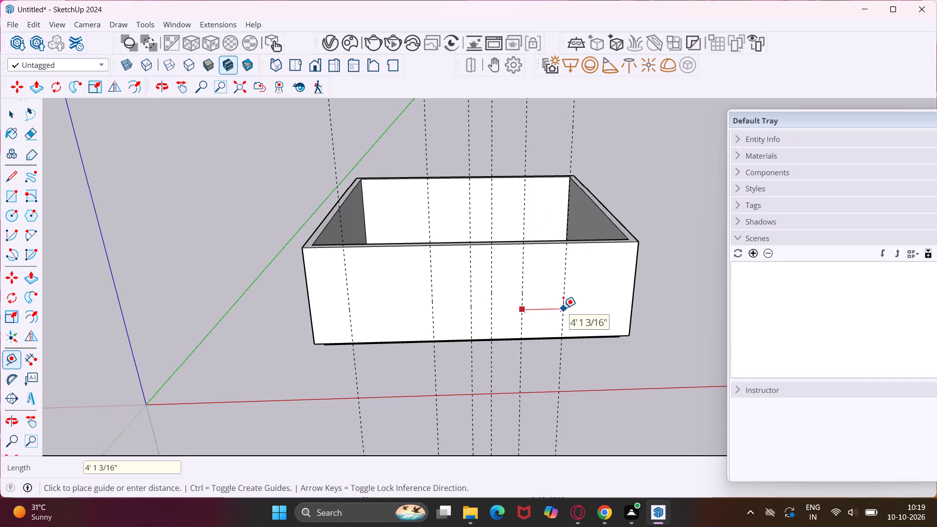
type("6'")
key("Return")
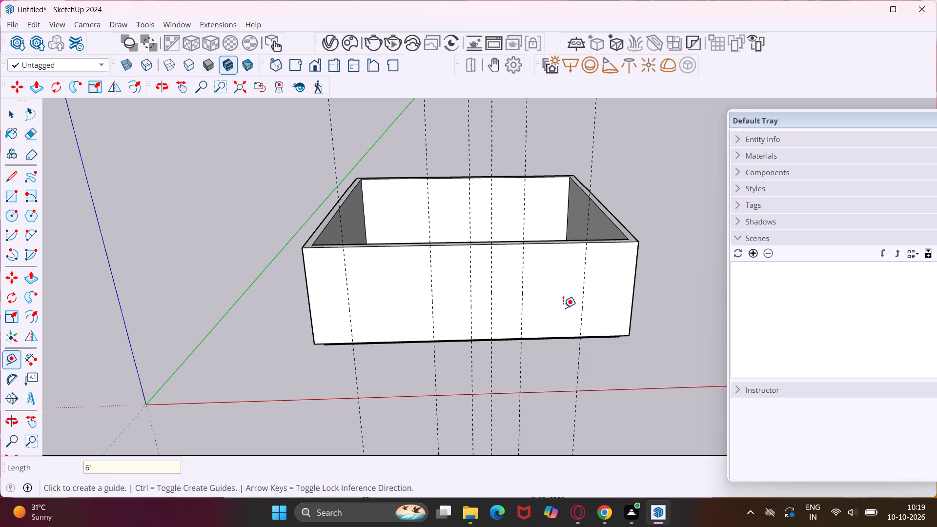
left_click(580, 303)
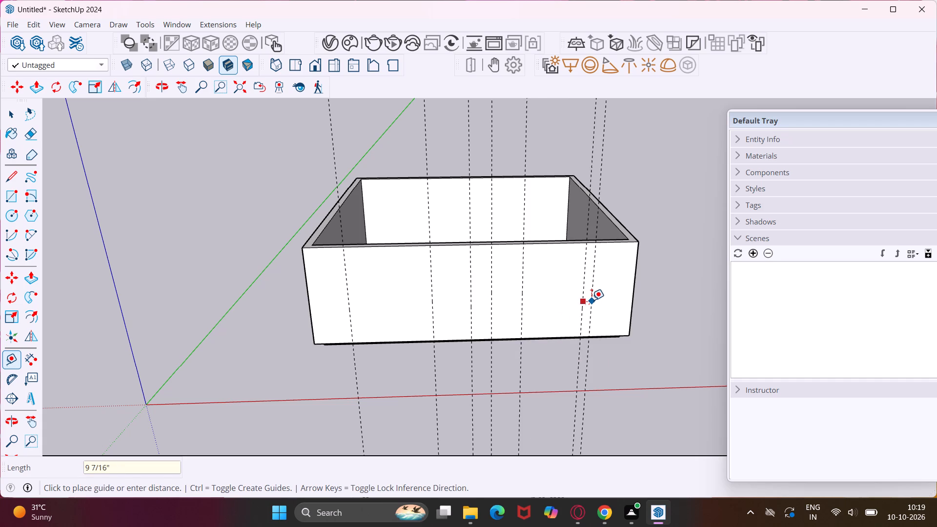
type("2'")
key("Return")
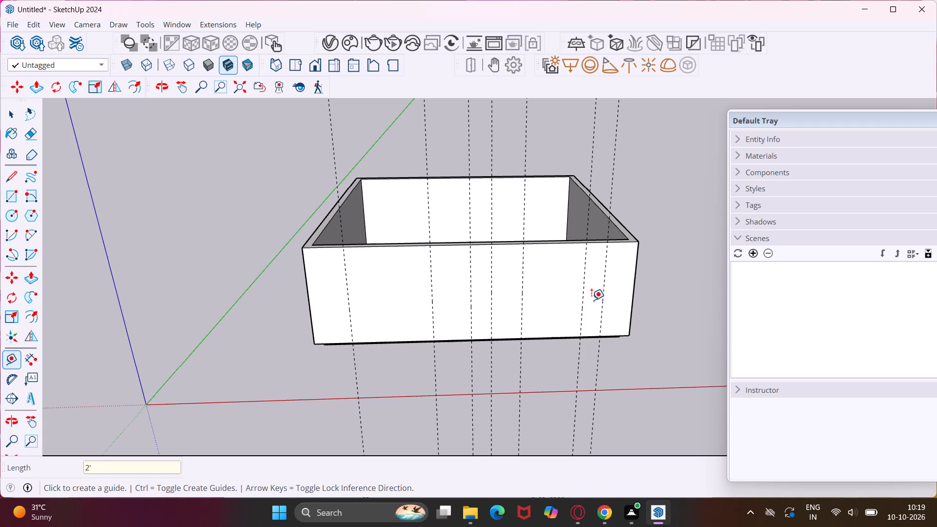
key("Escape")
key("space")
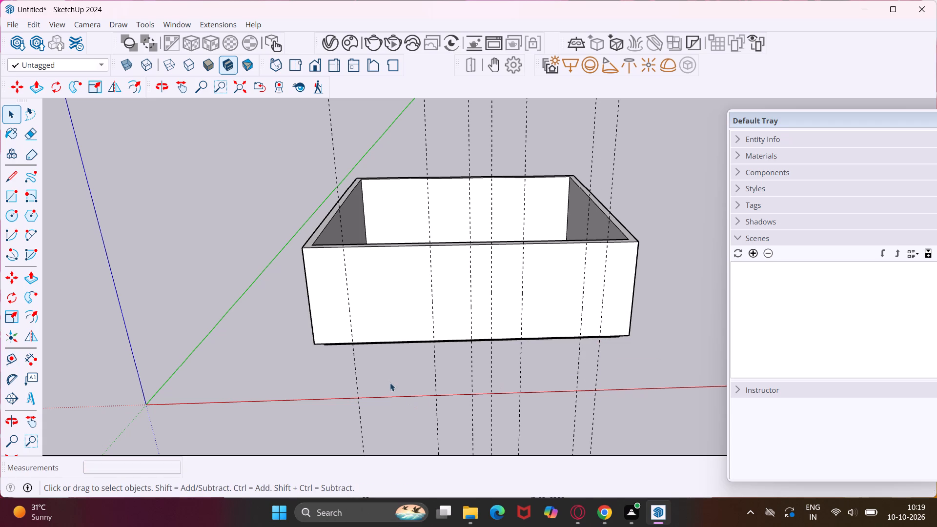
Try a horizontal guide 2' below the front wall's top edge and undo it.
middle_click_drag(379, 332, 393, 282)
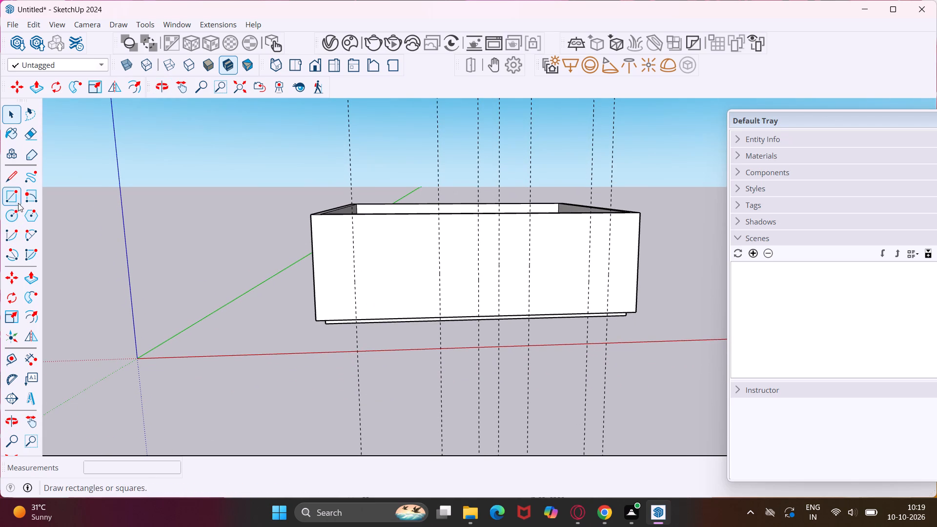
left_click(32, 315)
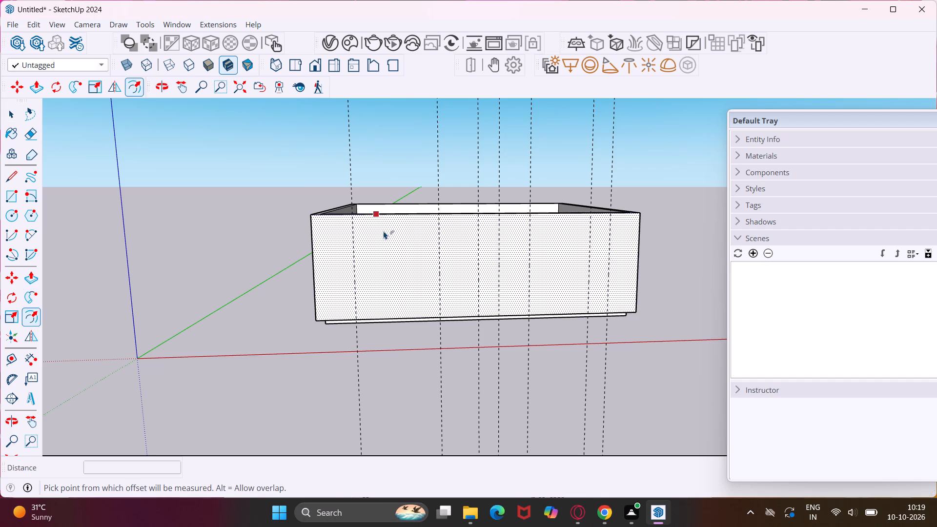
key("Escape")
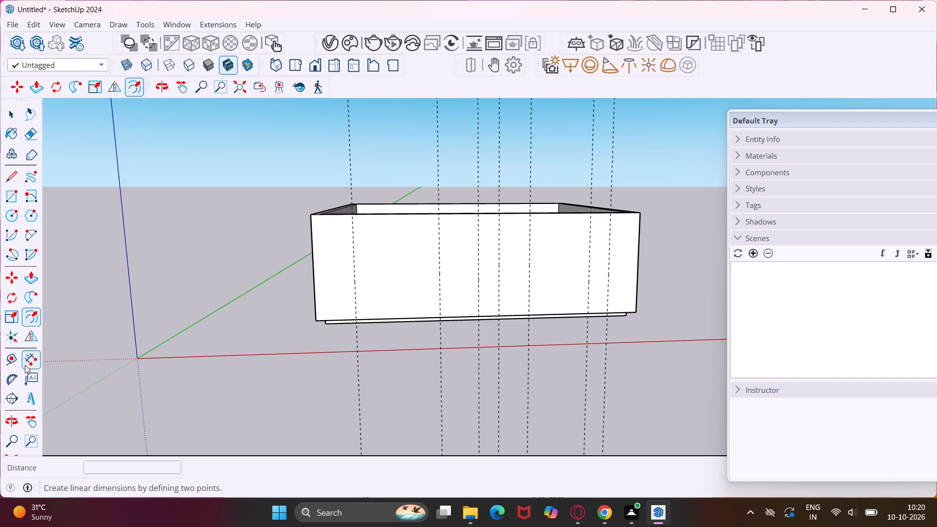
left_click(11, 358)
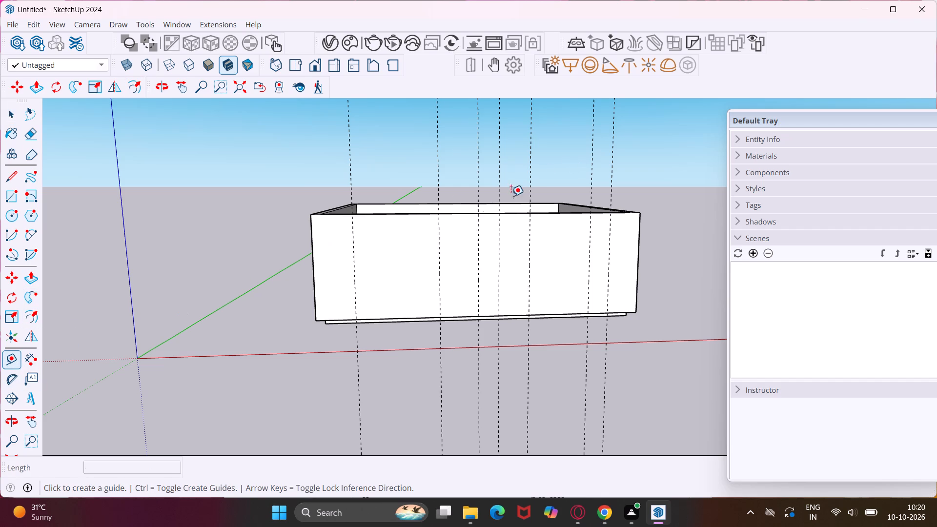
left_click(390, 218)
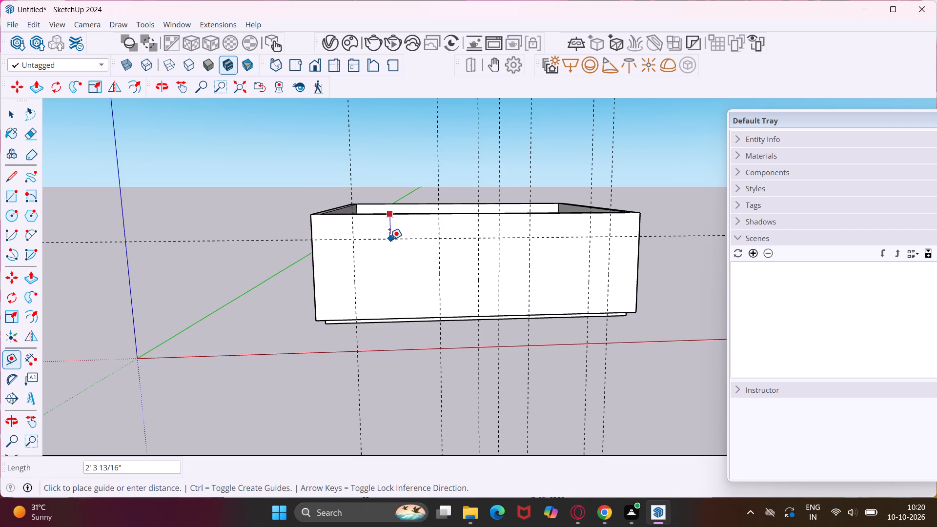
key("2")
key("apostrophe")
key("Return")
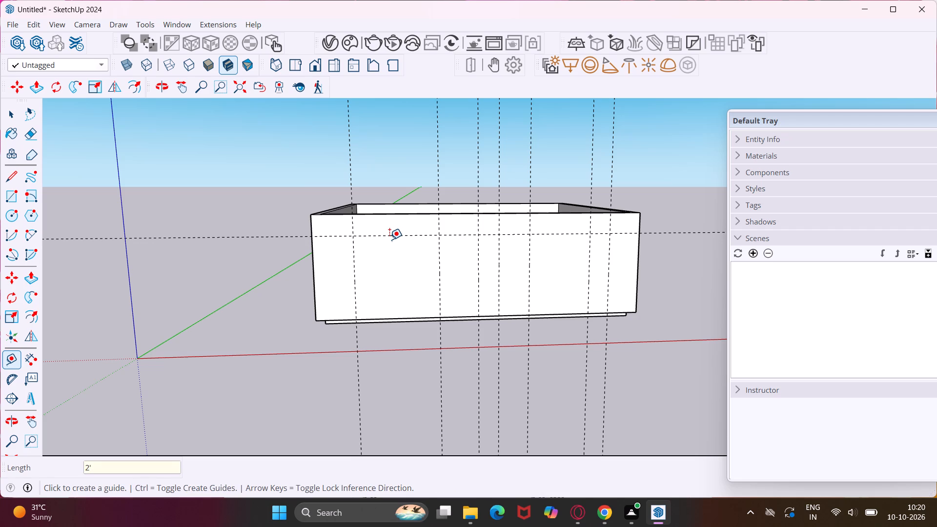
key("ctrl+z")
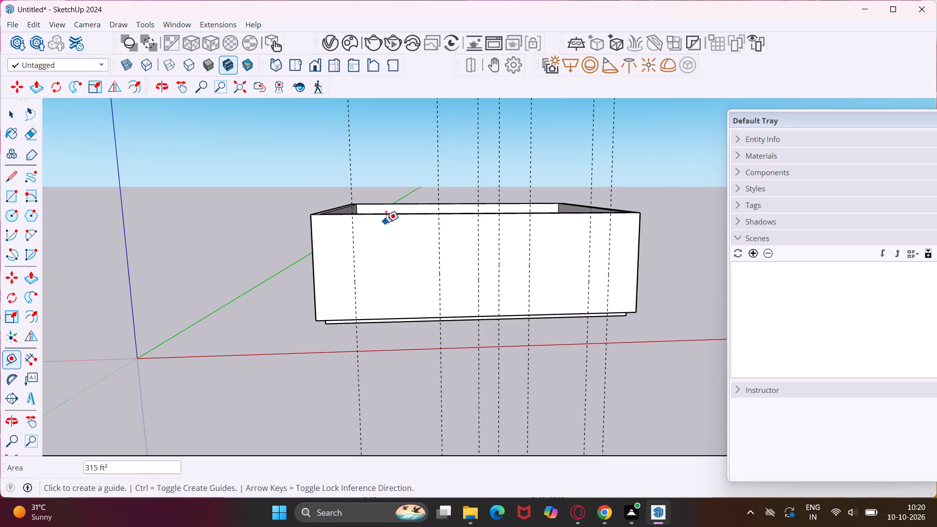
Add a horizontal guide on the front wall, 3' below its top edge.
left_click(388, 218)
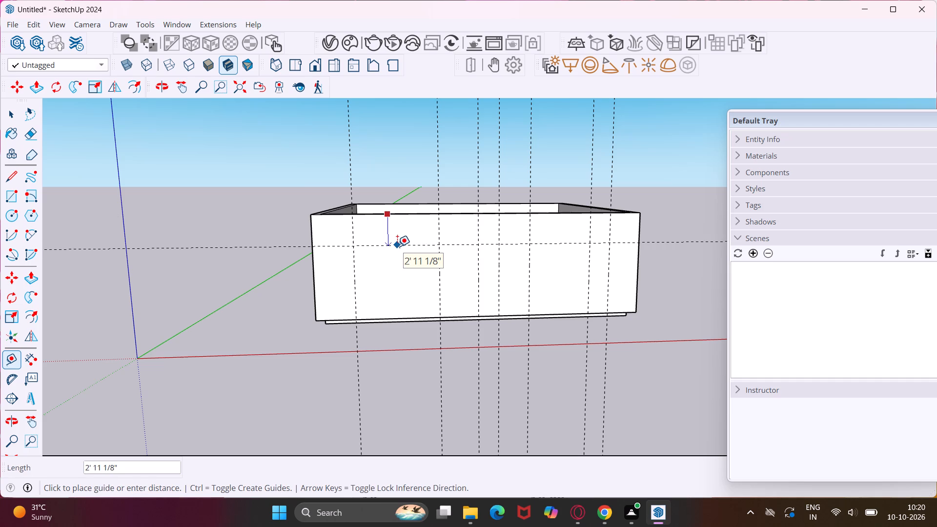
type("3'")
key("Return")
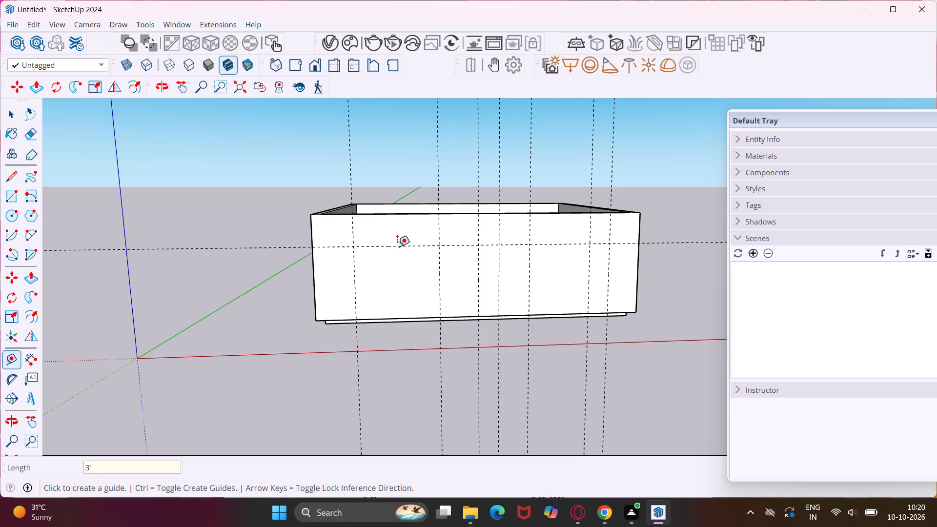
key("Escape")
key("space")
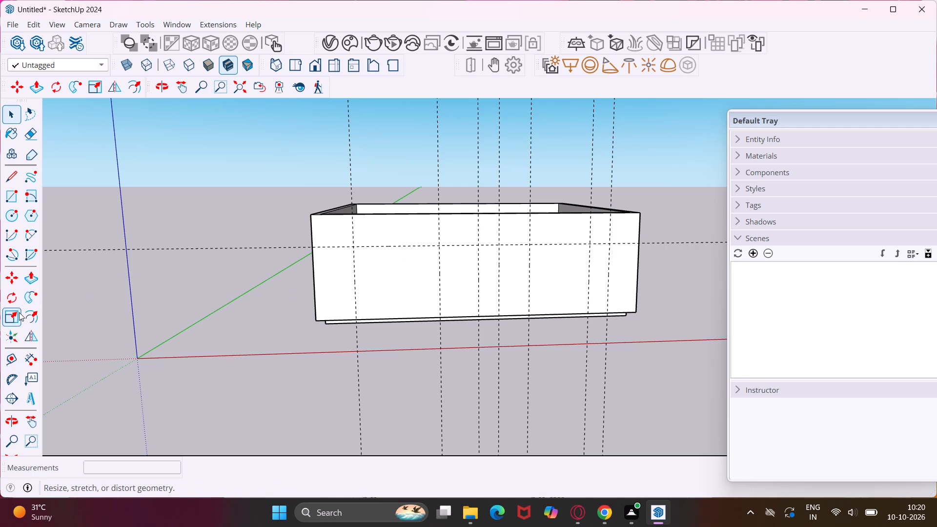
Draw an 8' by 7' rectangle on the front wall between the first two vertical guides, from the wall's base to the horizontal guide.
left_click(14, 200)
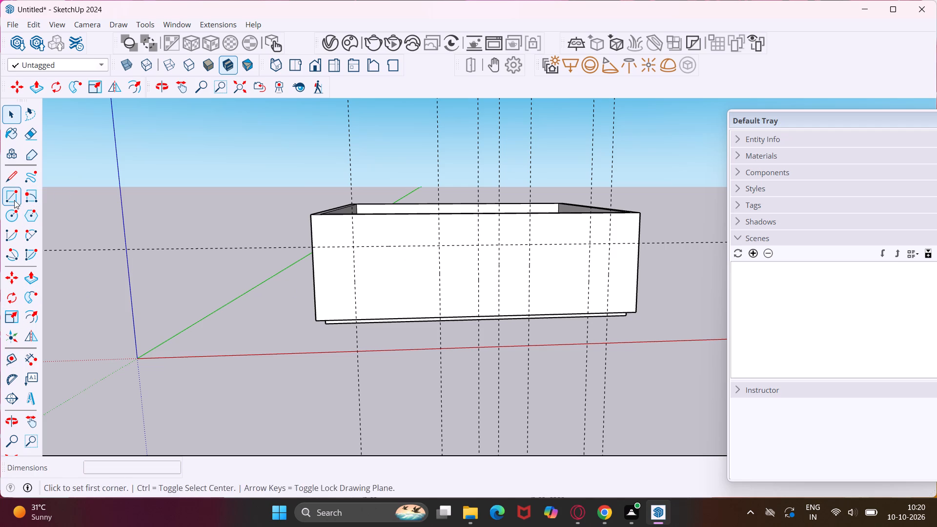
left_click(356, 319)
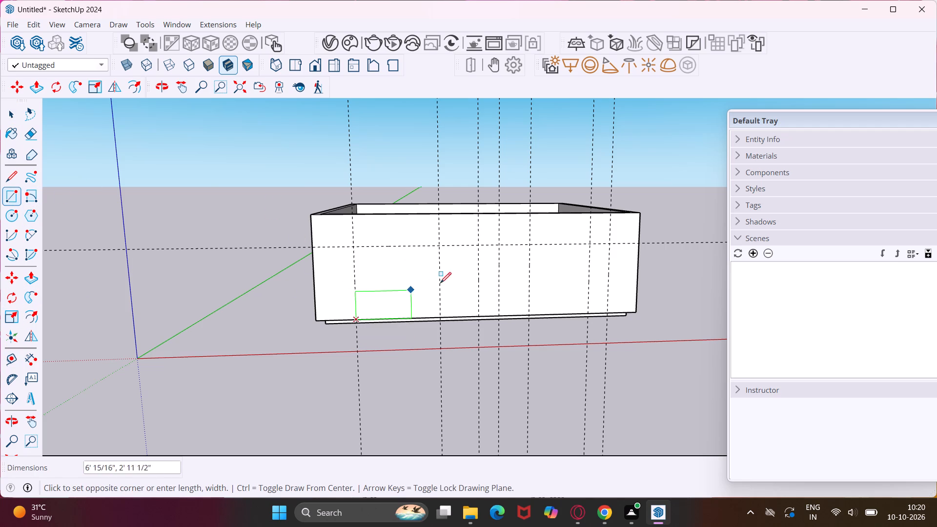
left_click(439, 248)
key("Escape")
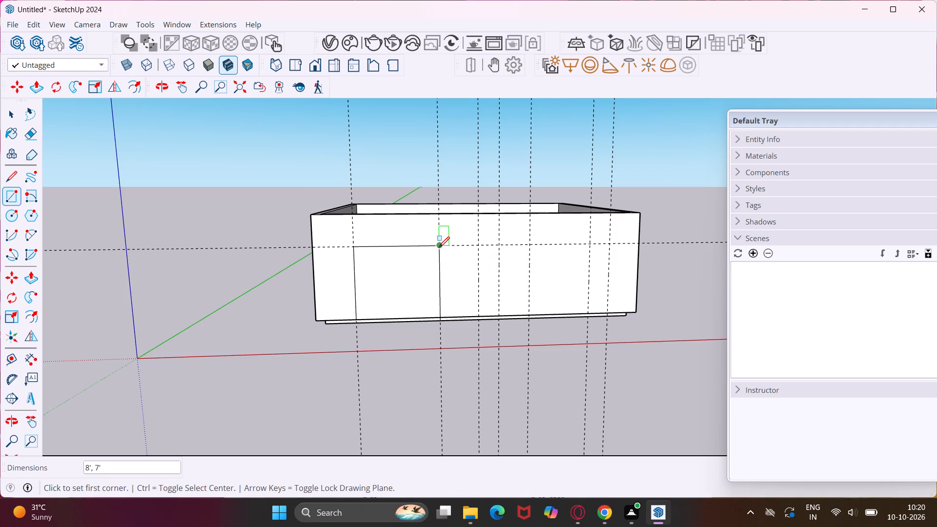
key("space")
Push/Pull the 8' by 7' rectangle inward 9" to cut an opening through the front wall.
left_click(407, 270)
middle_click_drag(407, 270, 448, 348)
key("p")
left_click(448, 349)
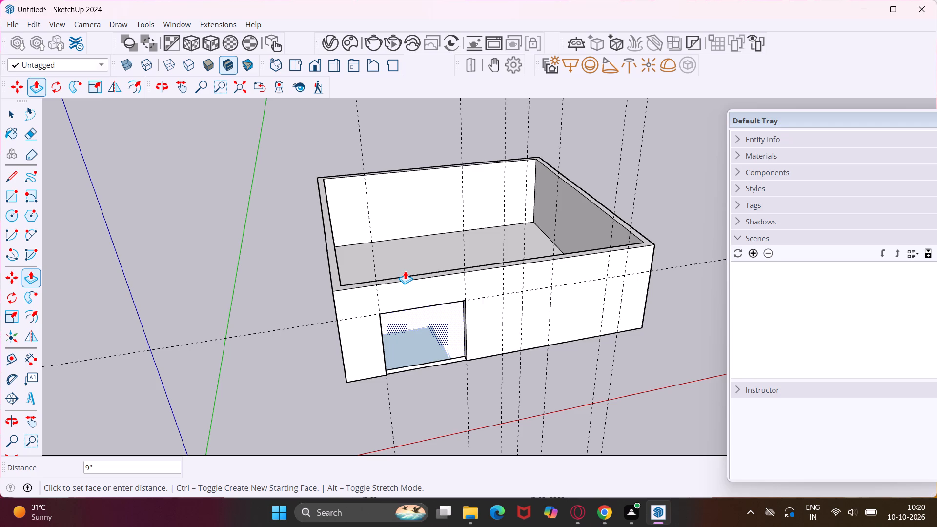
middle_click_drag(405, 271, 415, 292, "alt")
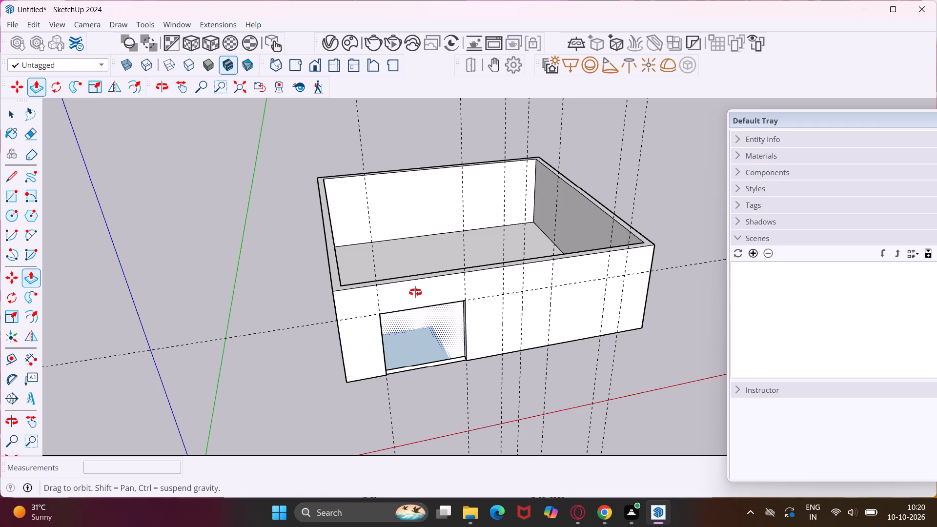
middle_click_drag(415, 292, 433, 337, "alt")
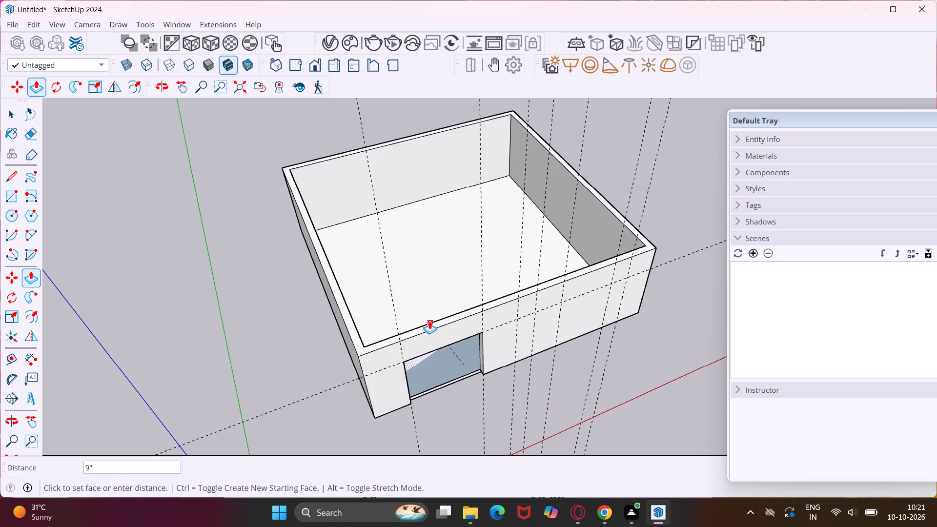
left_click(427, 321)
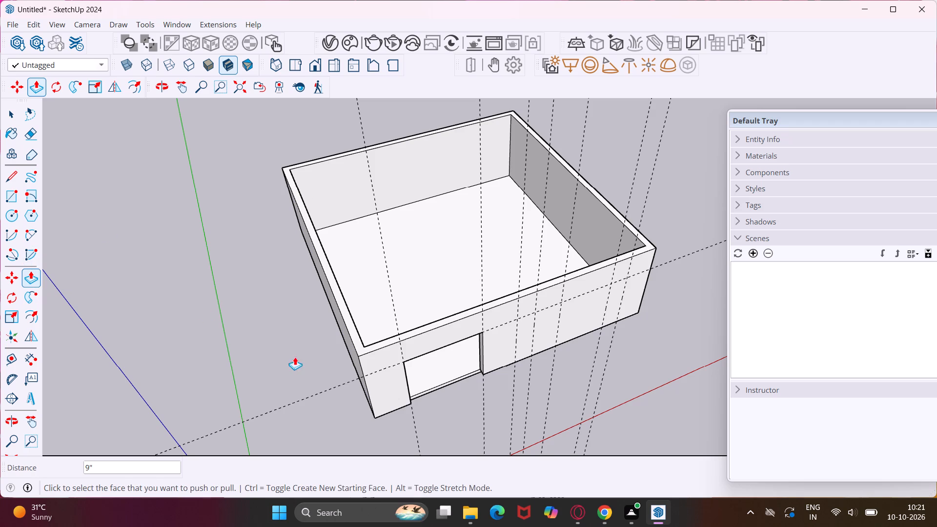
middle_click_drag(395, 398, 371, 333, "alt")
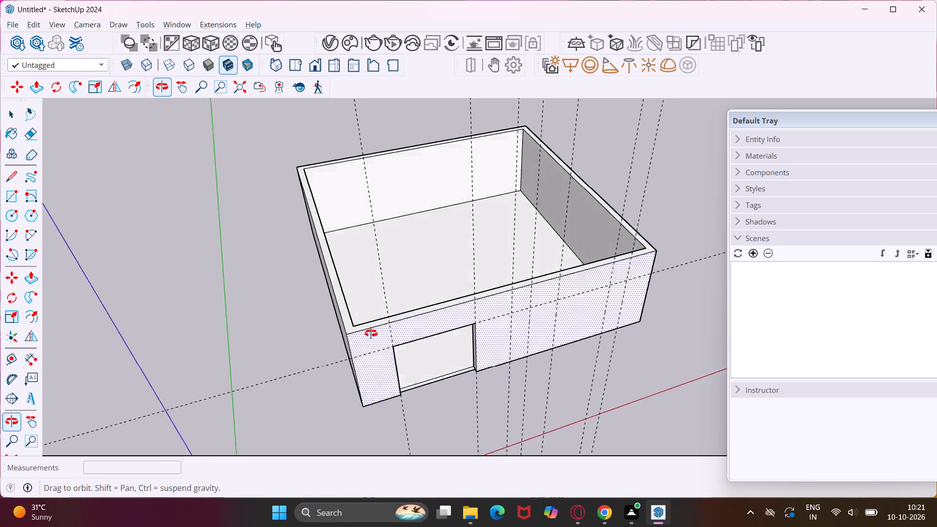
middle_click_drag(371, 333, 329, 274, "alt")
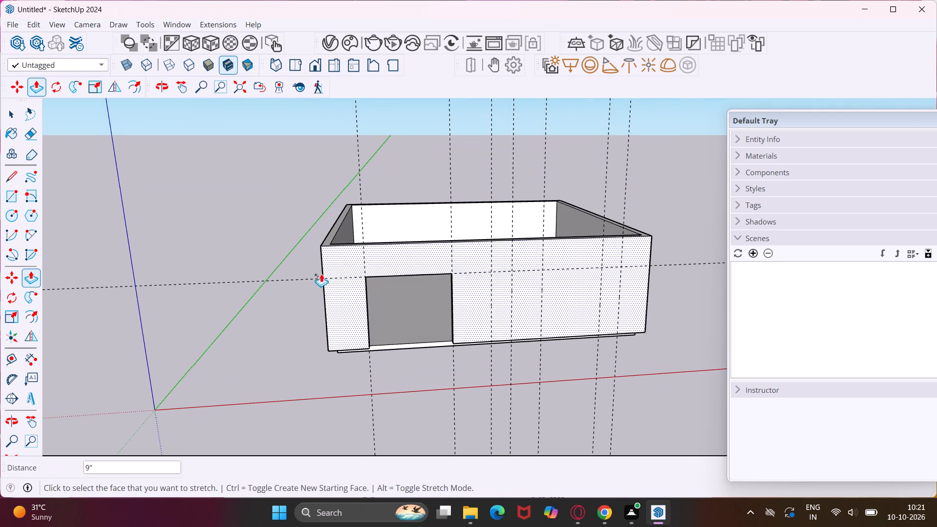
key("Escape")
key("space")
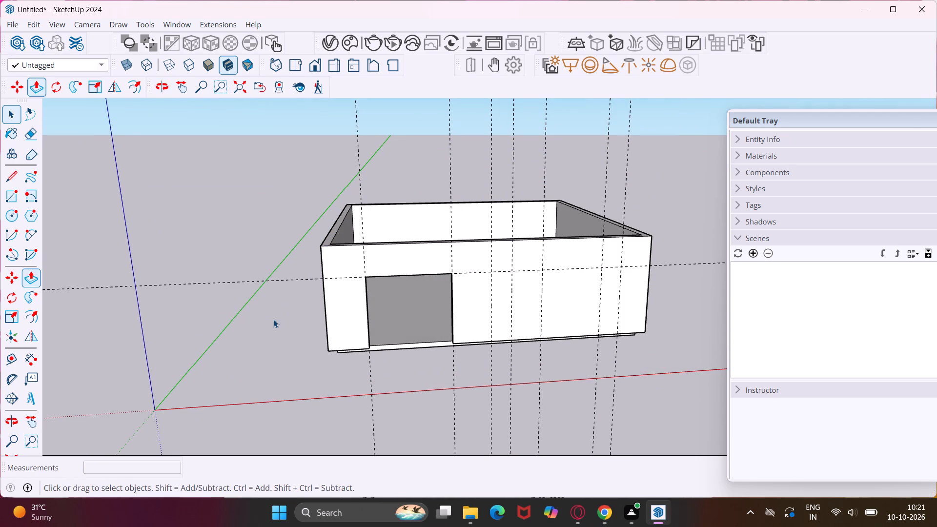
Push/Pull the bottom face of the walls around the slab downward 6".
middle_click_drag(327, 335, 355, 276)
scroll(351, 322, "up", 10)
middle_click_drag(351, 322, 351, 322)
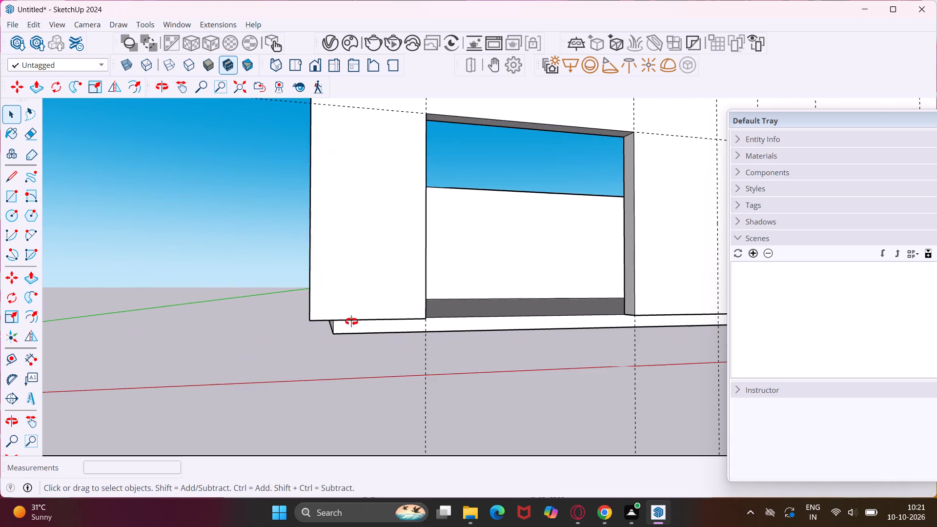
middle_click_drag(351, 322, 366, 268)
left_click(325, 306)
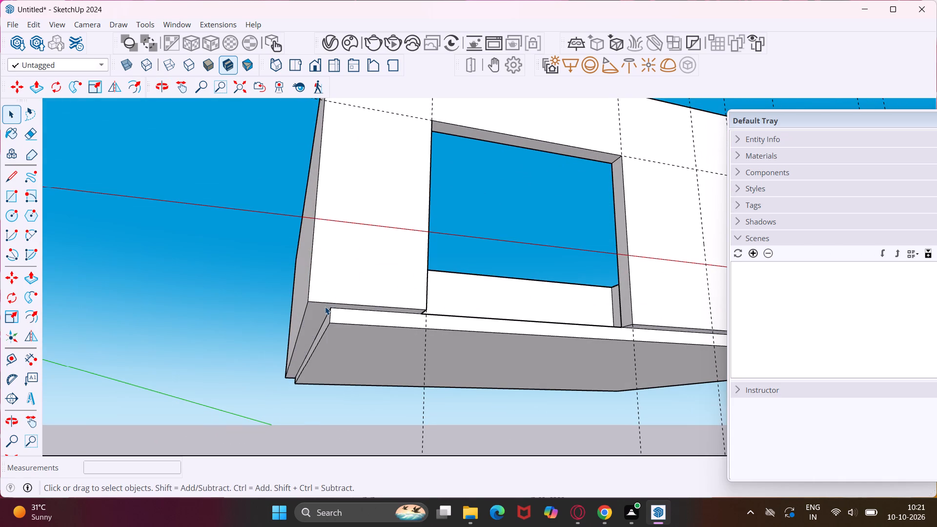
key("p")
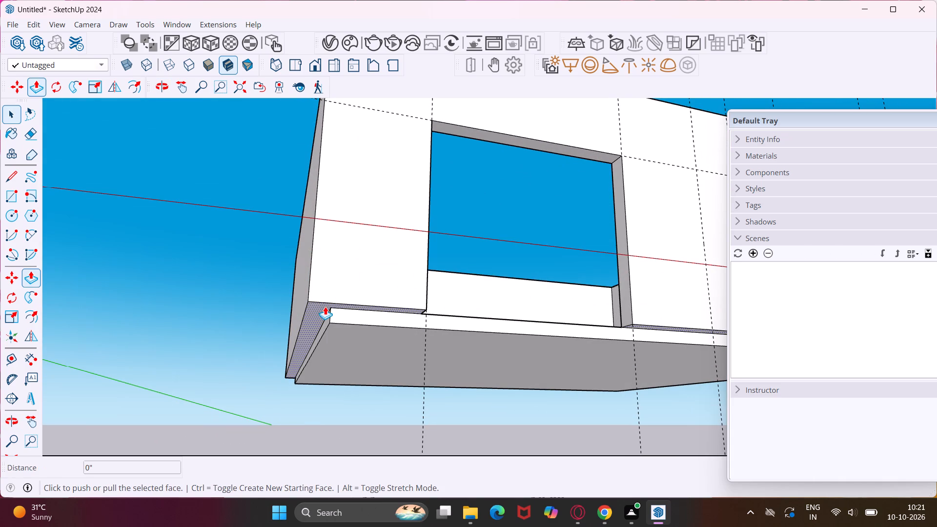
key("space")
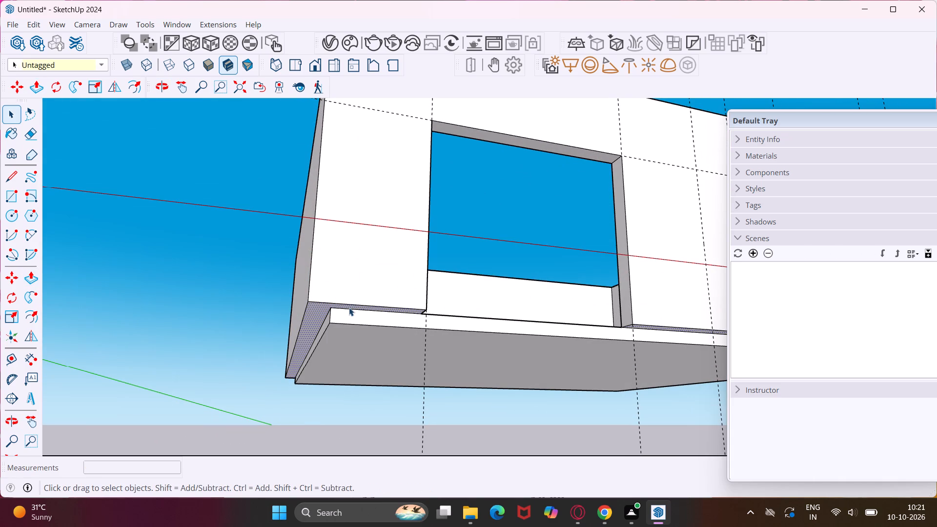
key("p")
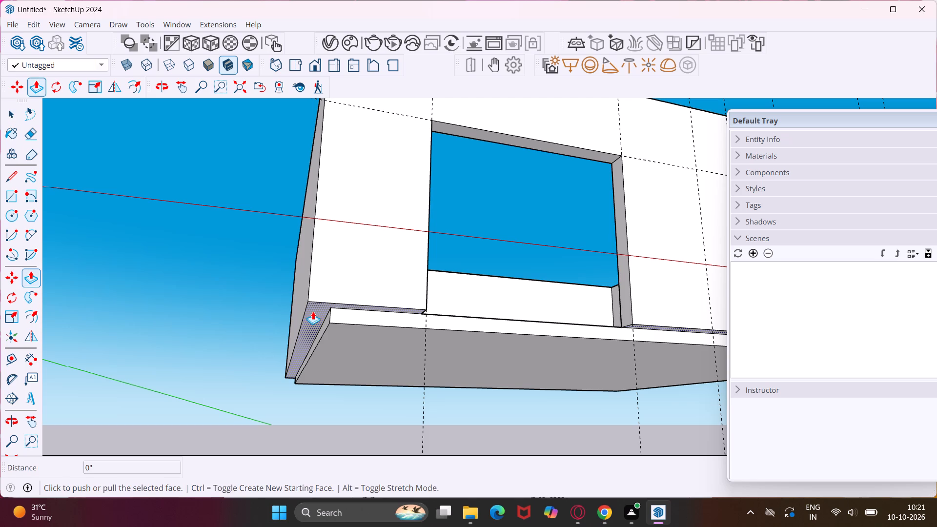
left_click(313, 311)
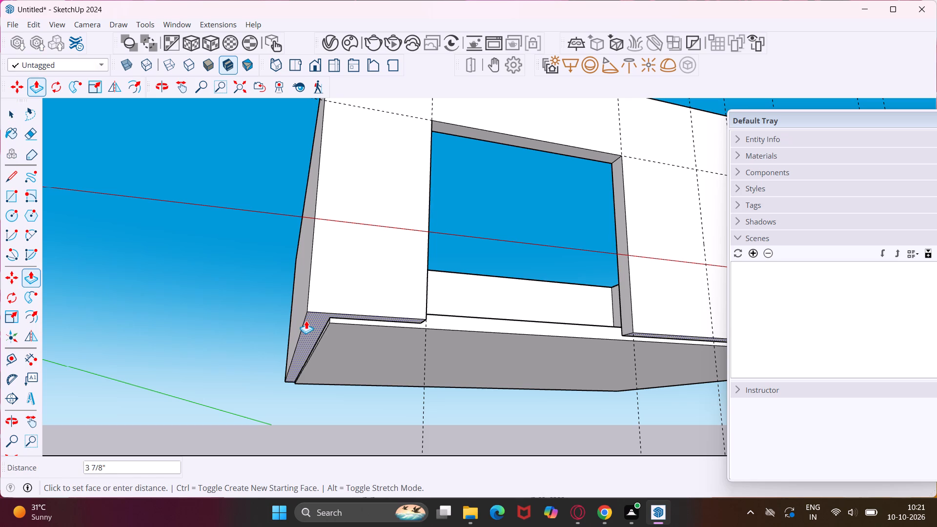
type("6\"")
key("Return")
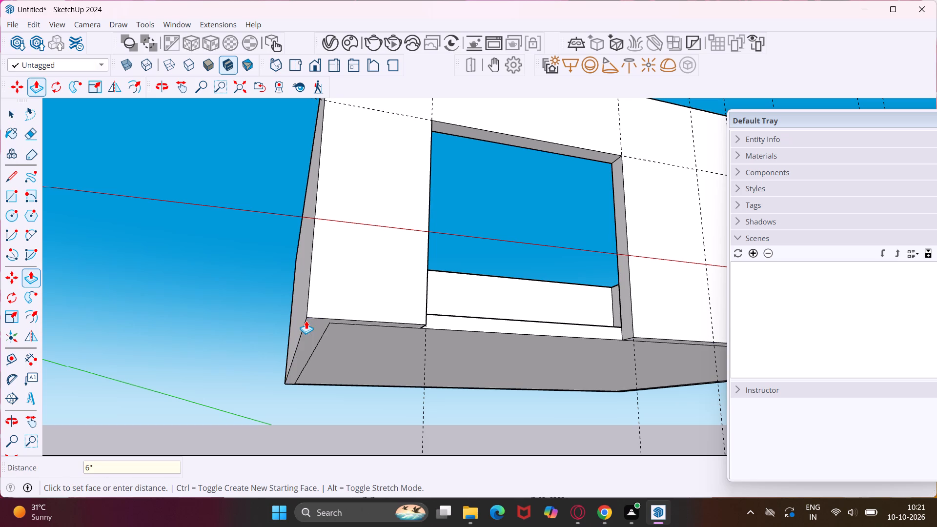
key("Escape")
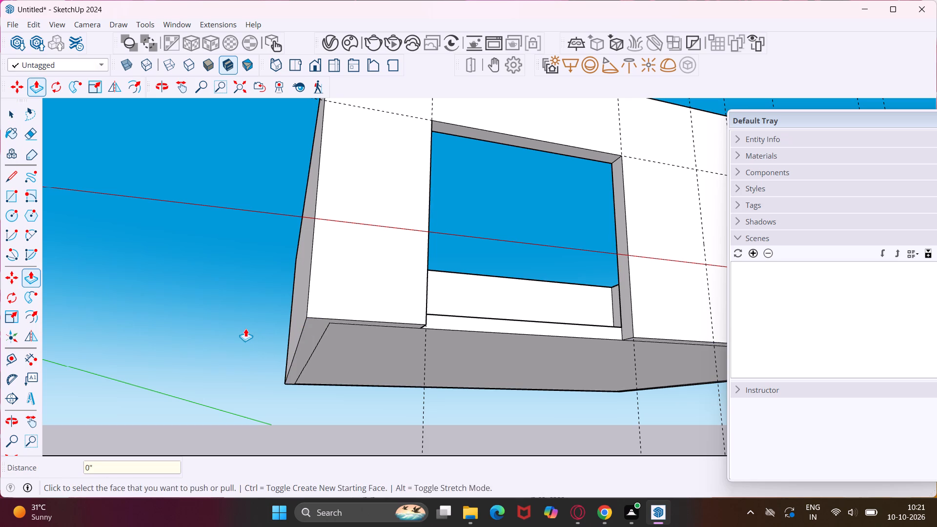
key("space")
middle_click_drag(254, 318, 190, 368, "alt")
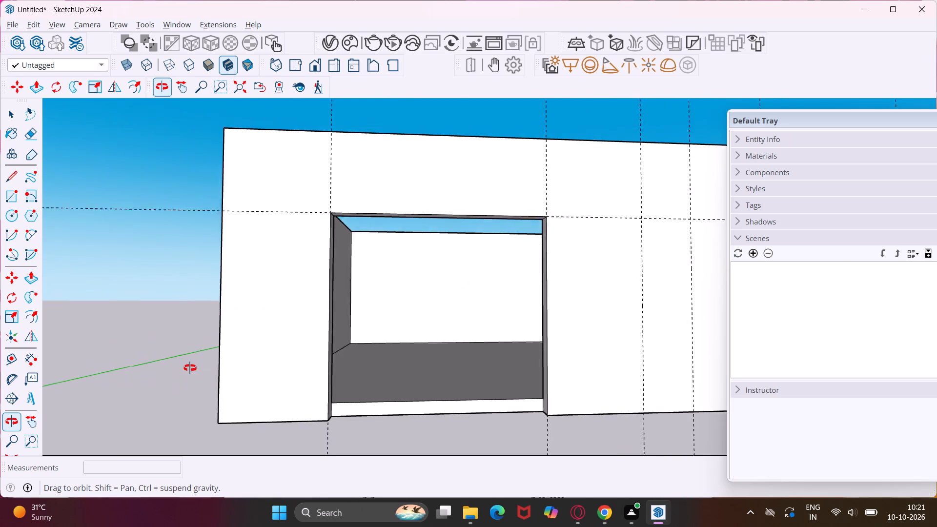
middle_click_drag(190, 368, 142, 361, "alt")
scroll(123, 332, "down", 1)
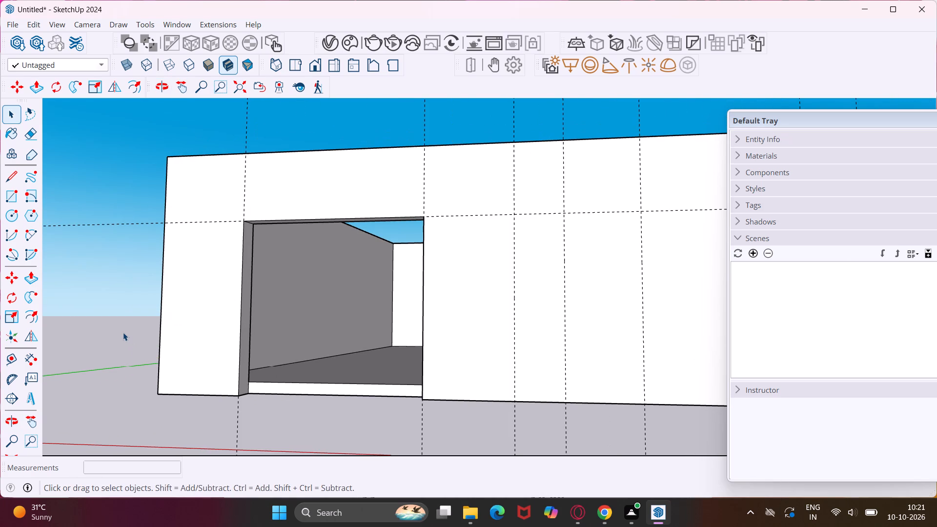
middle_click_drag(123, 332, 167, 366, "alt")
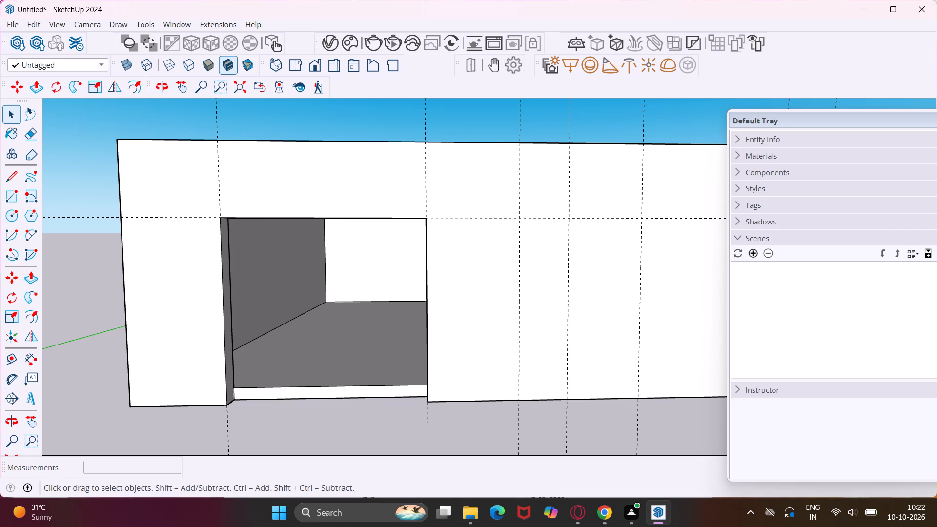
left_click(467, 515)
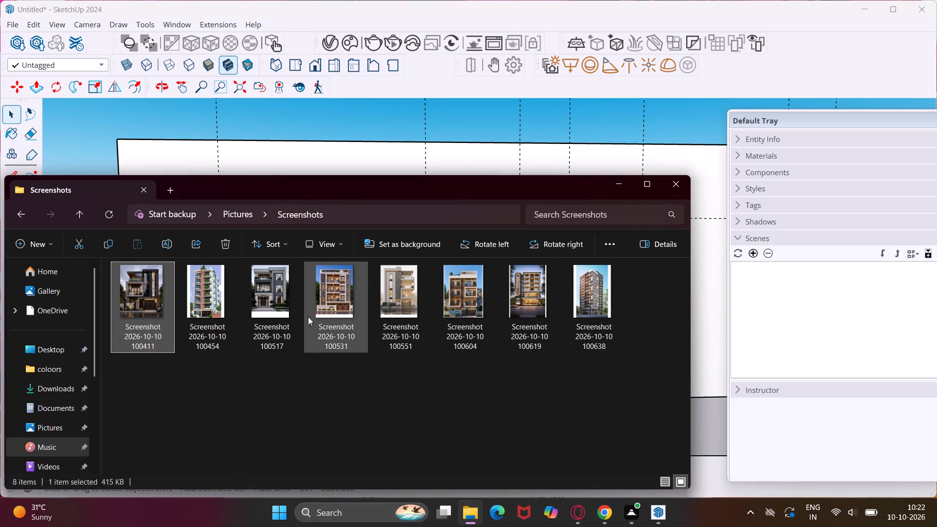
left_click(285, 317)
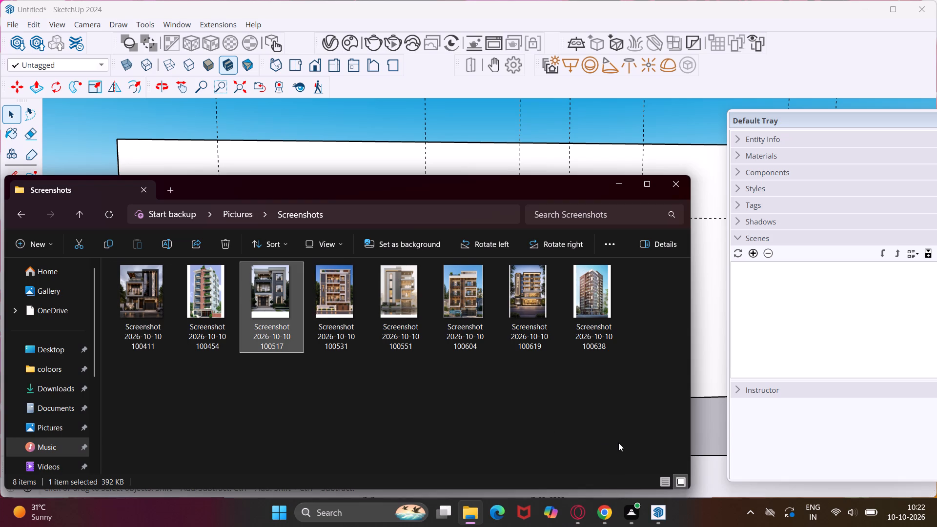
double_click(276, 324)
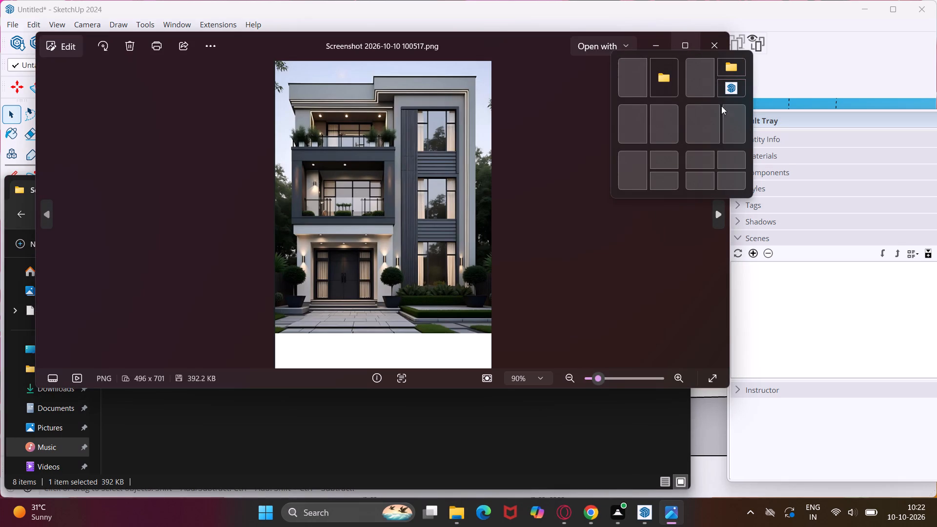
left_click(727, 113)
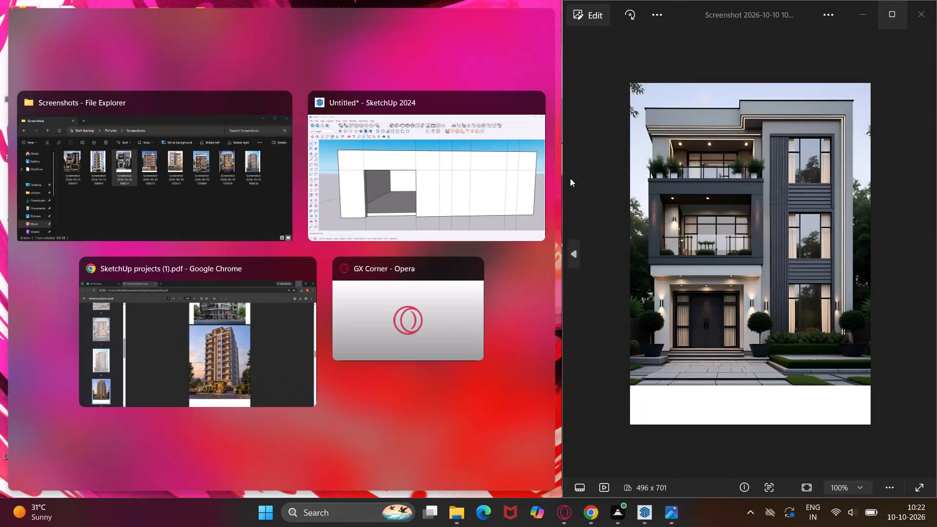
left_click(446, 186)
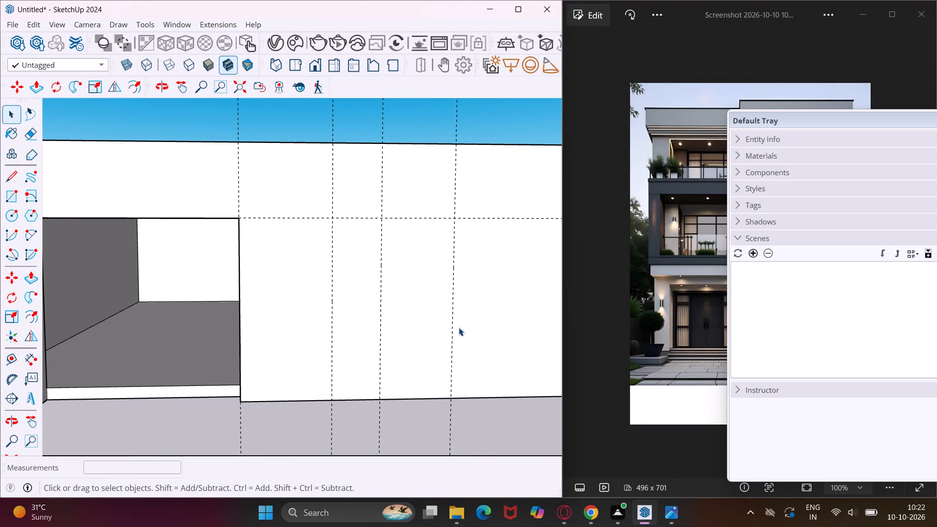
Move the Default Tray down so it no longer covers the building in the reference picture.
middle_click_drag(216, 326, 251, 330)
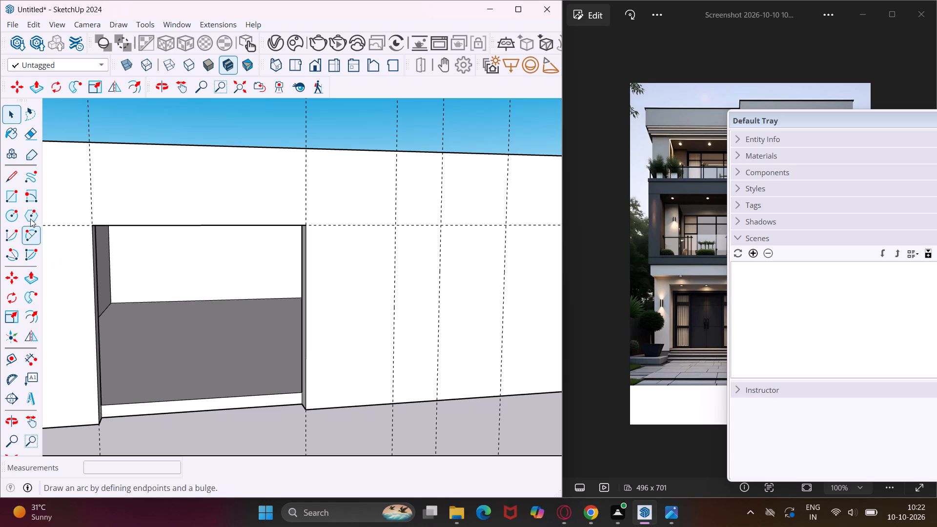
middle_click_drag(215, 371, 206, 365)
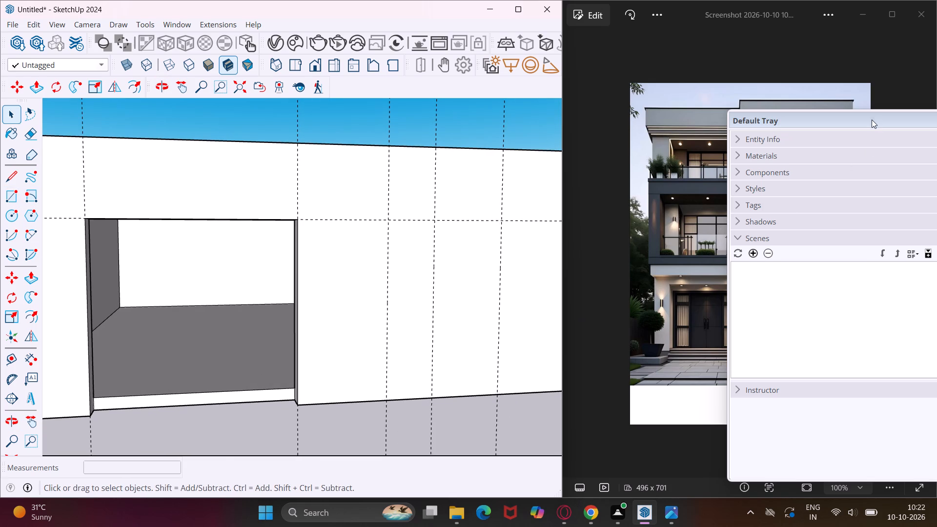
left_click_drag(871, 114, 896, 387)
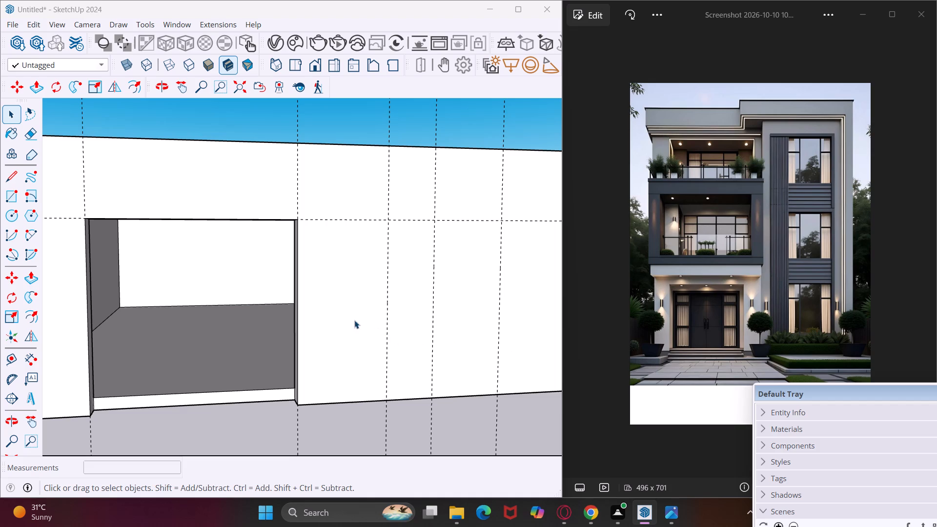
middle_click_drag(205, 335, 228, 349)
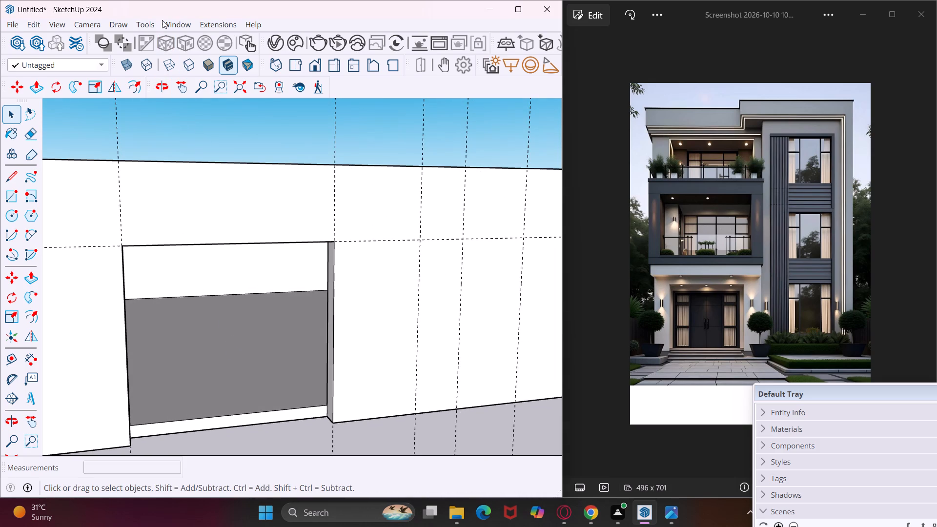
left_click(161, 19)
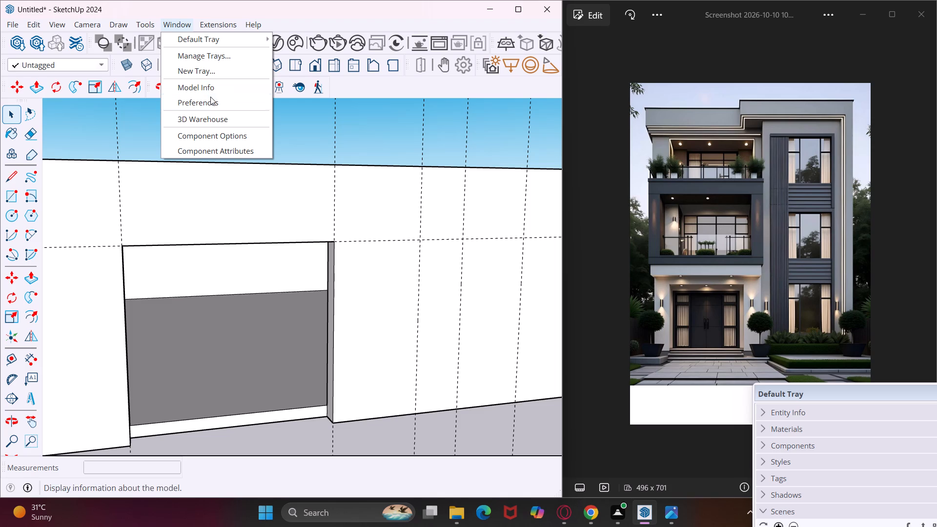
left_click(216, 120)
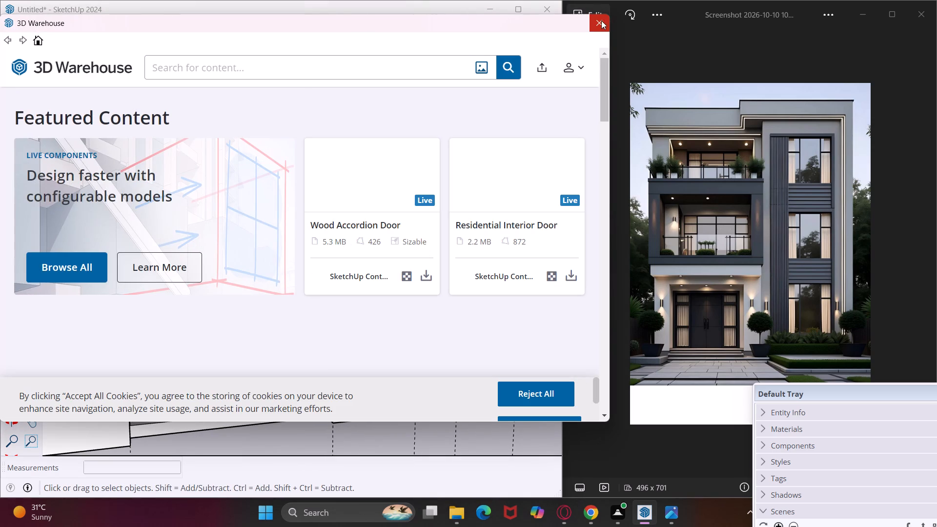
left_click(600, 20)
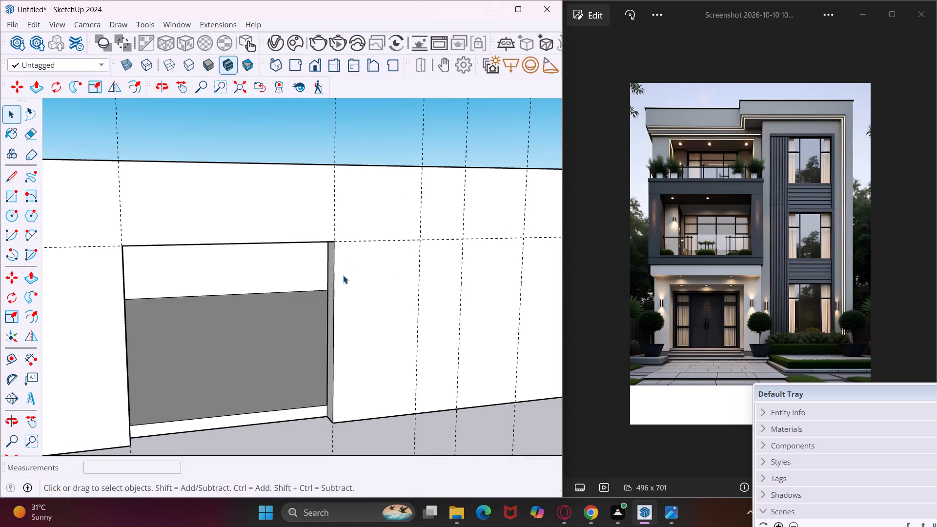
Examine the front wall and its guides against the enlarged reference picture of the building's facade.
scroll(343, 275, "down", 1)
middle_click_drag(343, 275, 334, 270)
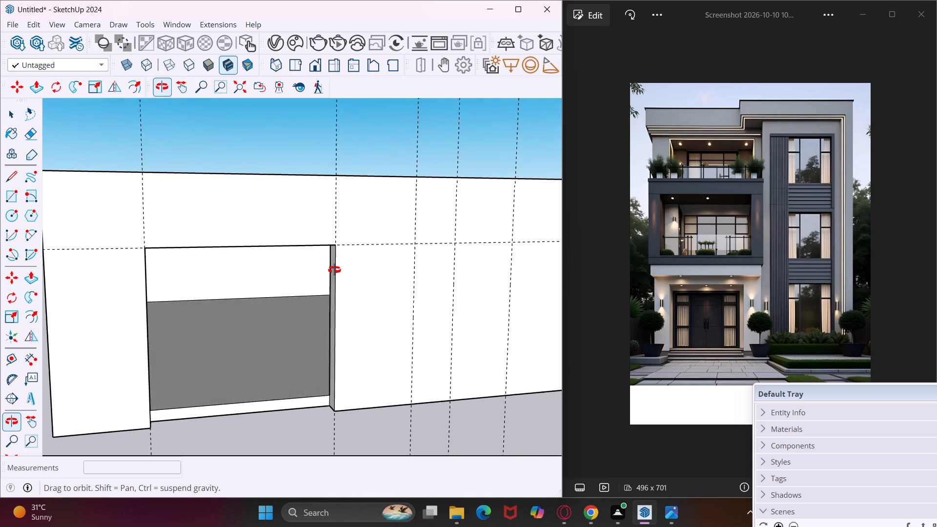
middle_click_drag(334, 270, 307, 265)
scroll(266, 271, "down", 1)
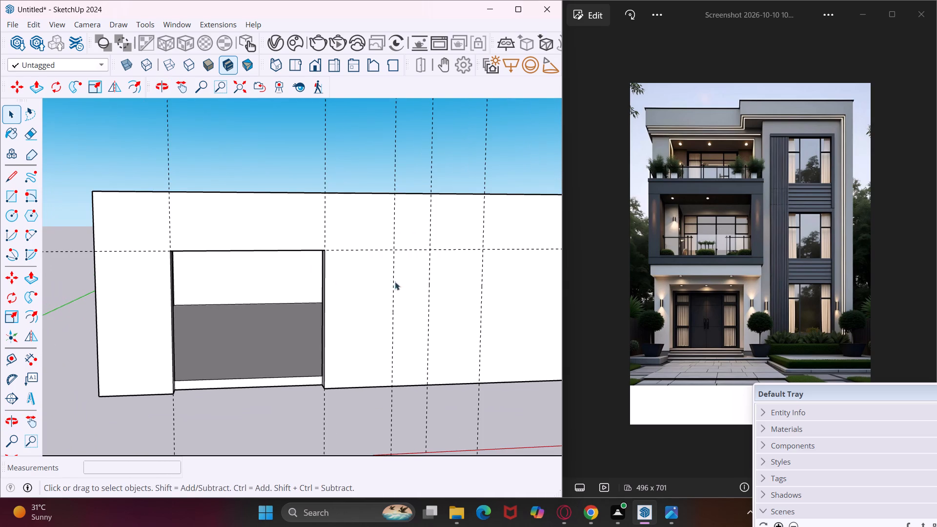
middle_click_drag(398, 285, 361, 285)
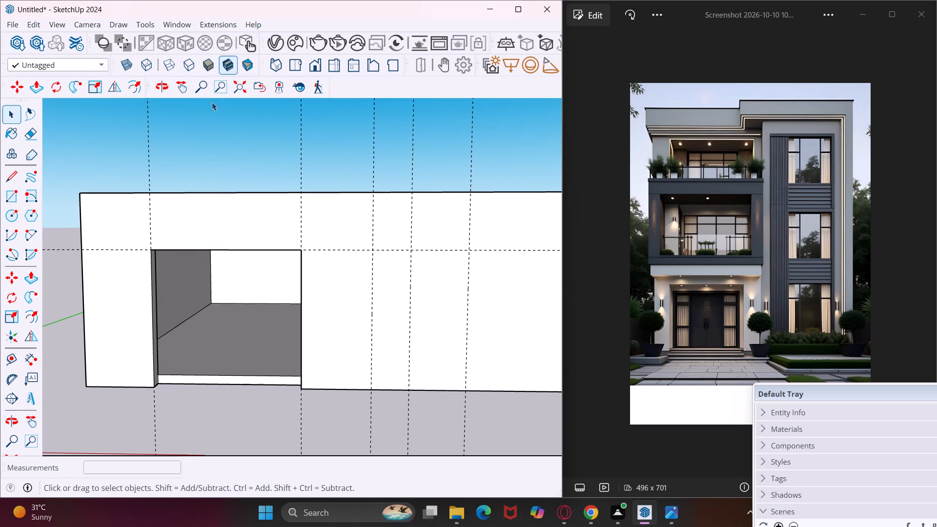
left_click(186, 83)
left_click_drag(327, 217, 248, 232)
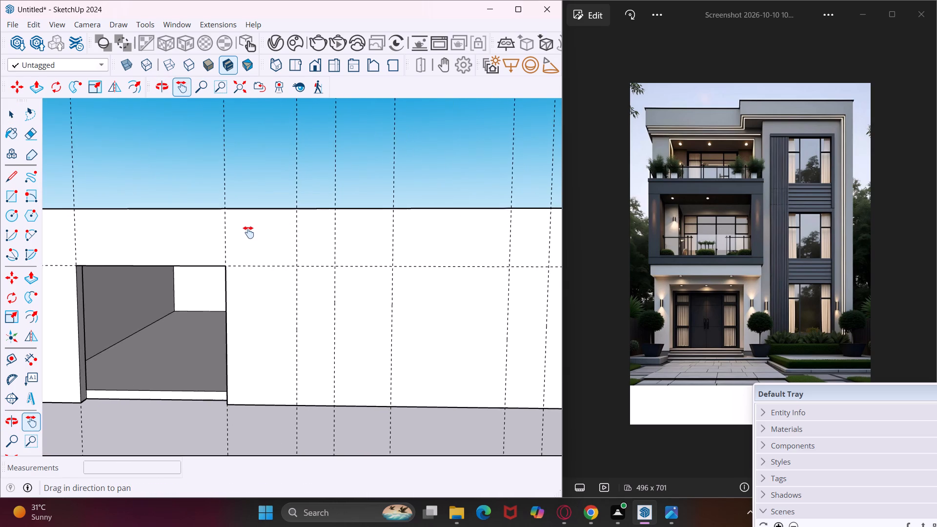
left_click_drag(248, 232, 244, 231)
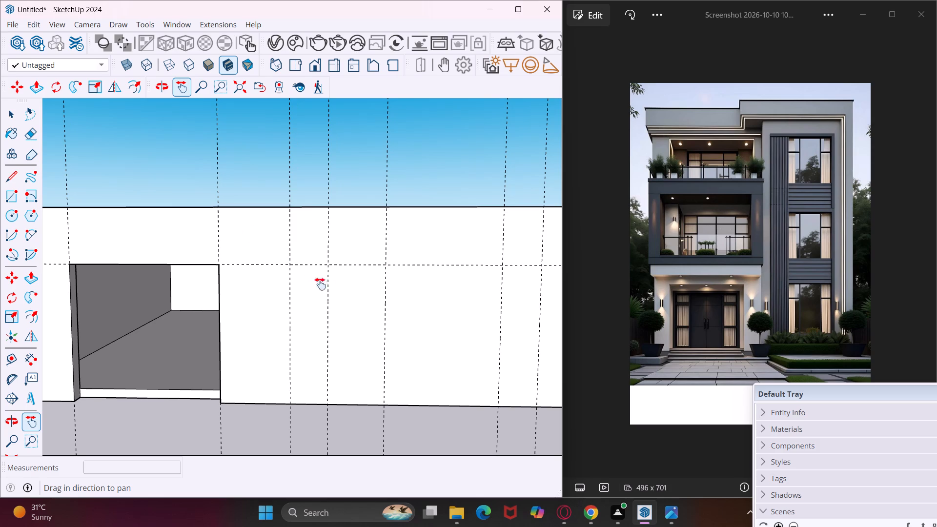
key("Escape")
key("space")
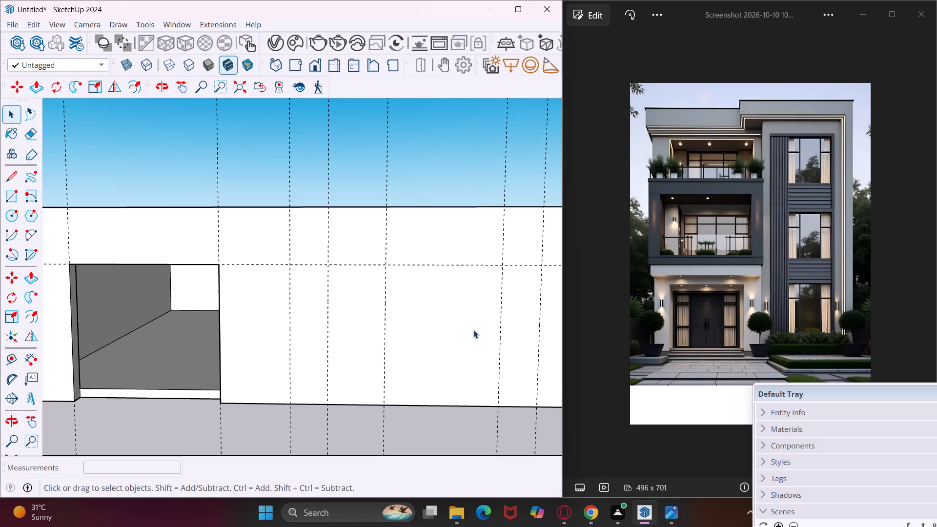
scroll(473, 330, "down", 1)
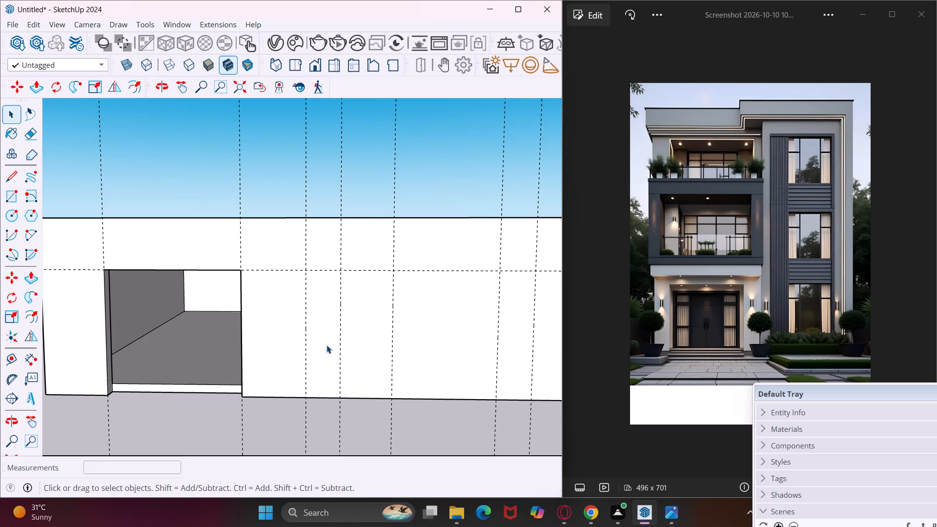
scroll(326, 345, "down", 1)
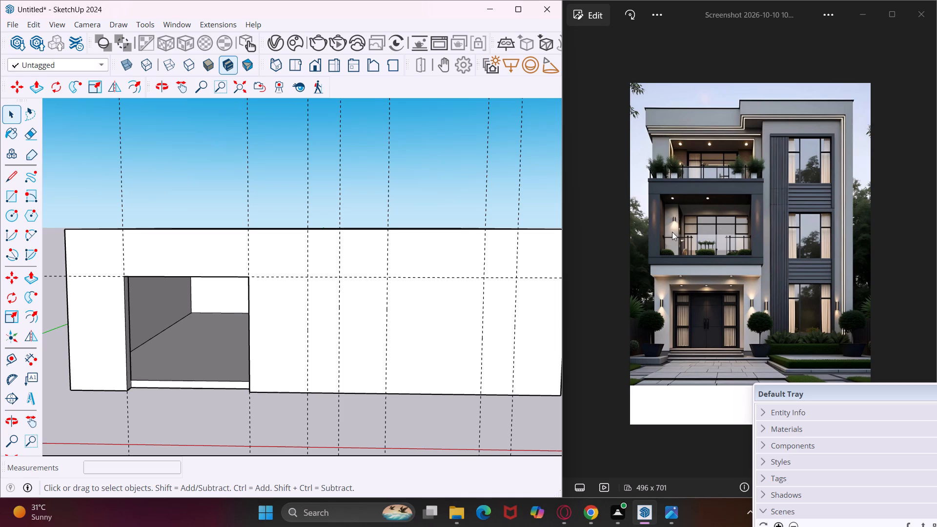
scroll(670, 218, "up", 4)
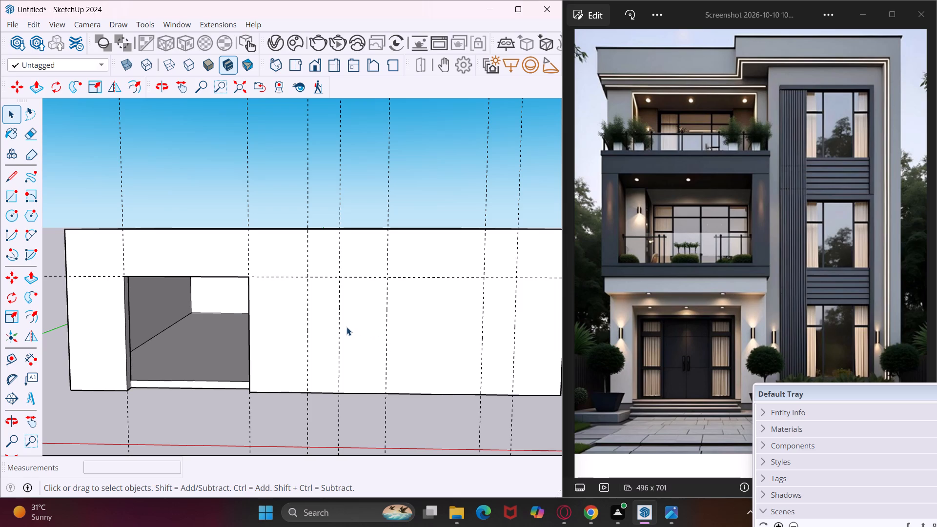
scroll(346, 327, "down", 2)
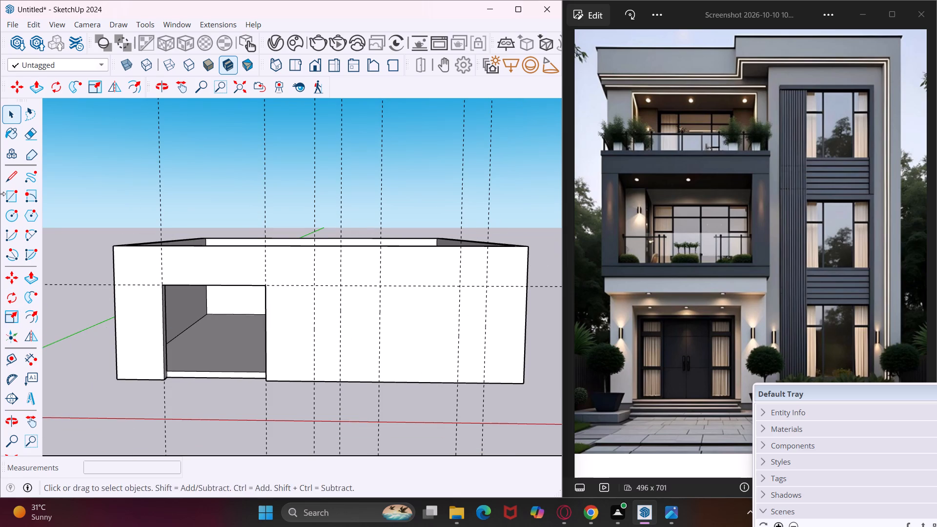
Draw a full-height rectangle about 5' 10" by 10' 6" on the front wall between the guides beyond the existing opening.
left_click(14, 194)
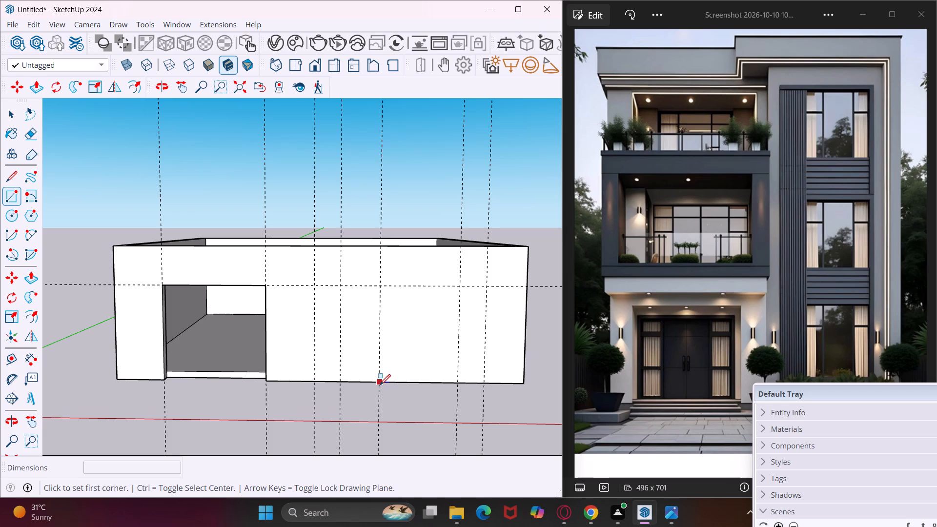
left_click_drag(380, 385, 457, 285)
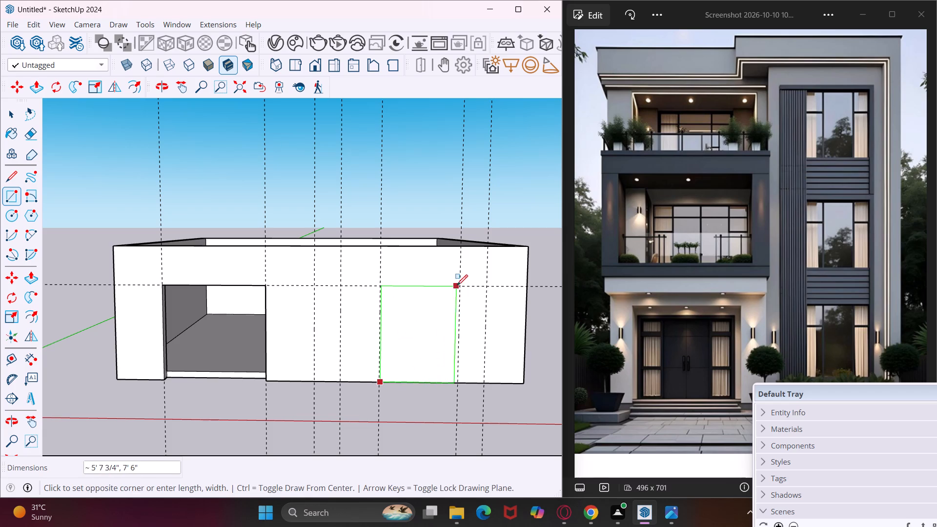
left_click_drag(457, 285, 460, 250)
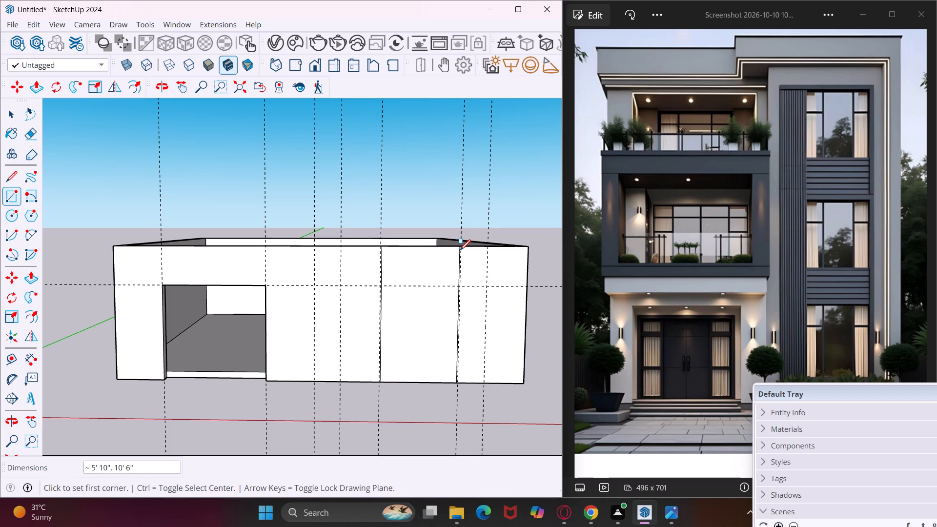
Push/Pull the new full-height front-wall rectangle 9" inward through the wall thickness.
middle_click_drag(460, 250, 494, 370, "alt")
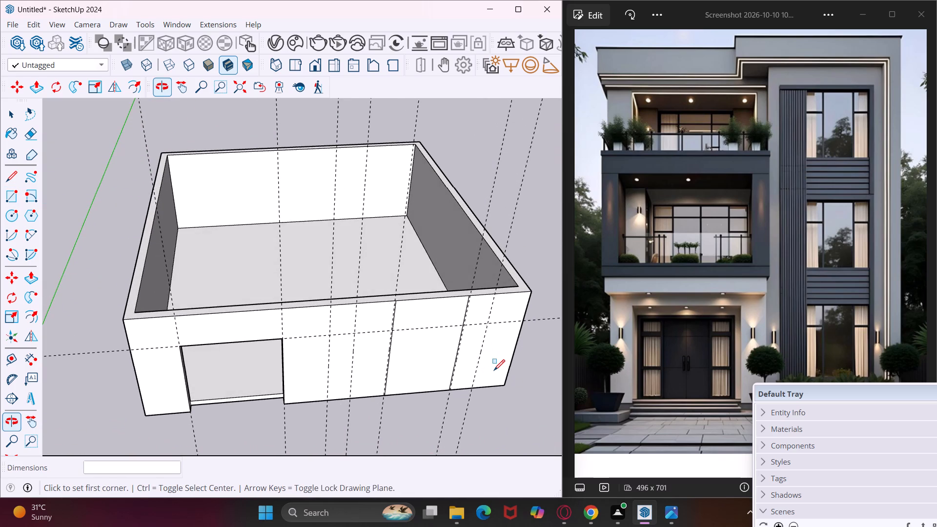
key("Escape")
key("space")
left_click(438, 349)
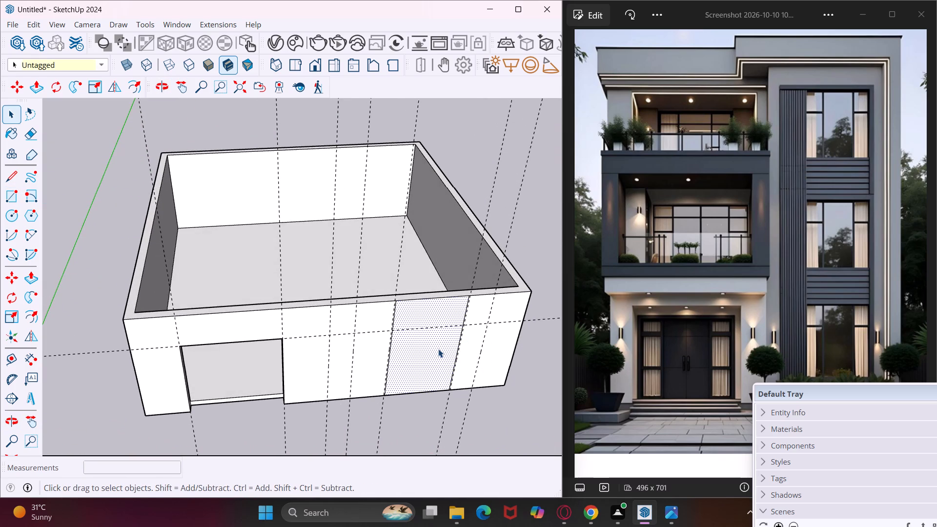
key("p")
left_click(438, 349)
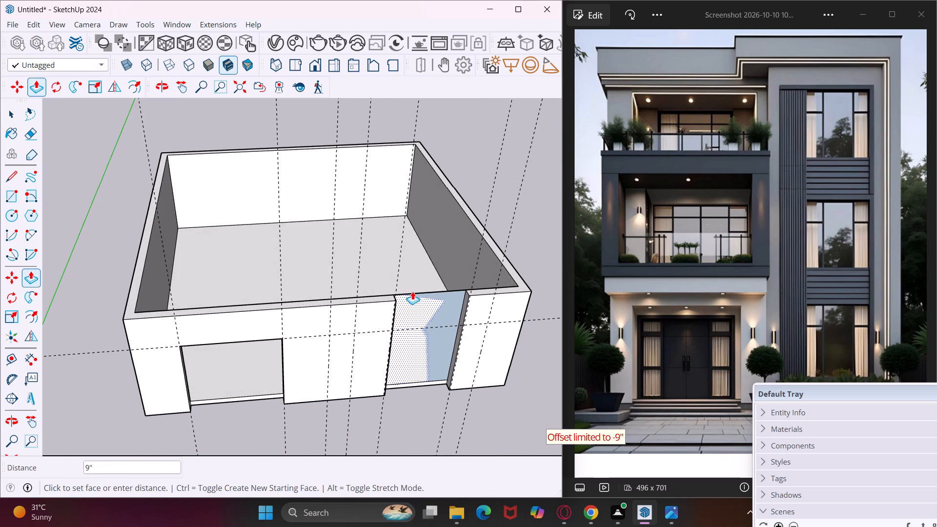
scroll(413, 291, "up", 5)
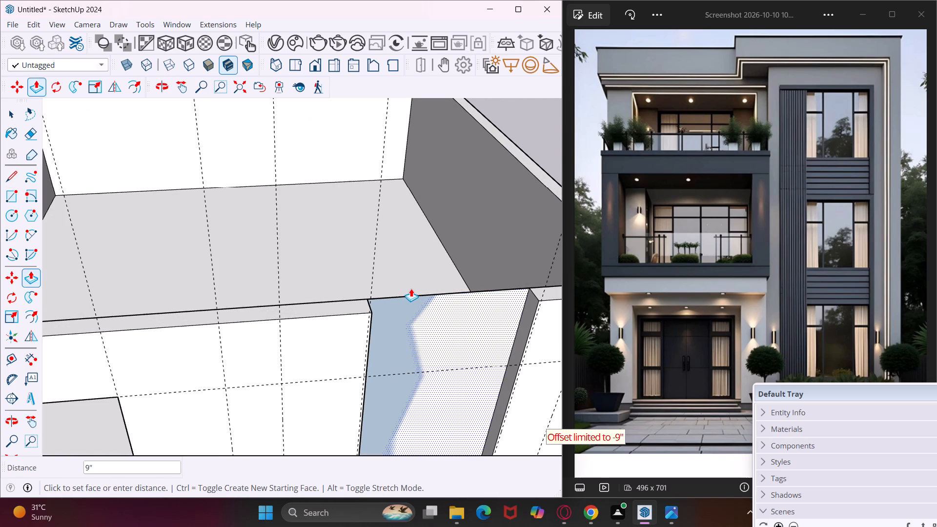
middle_click_drag(411, 288, 439, 336)
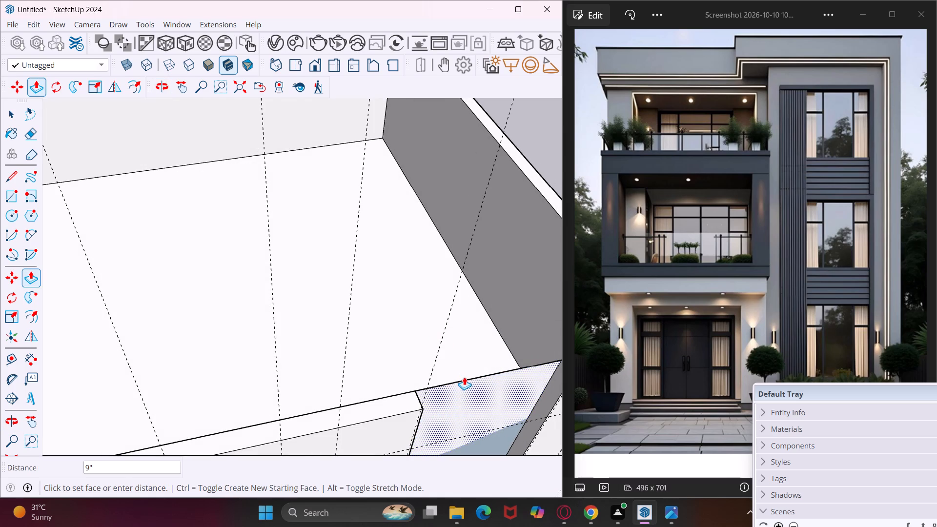
left_click(463, 378)
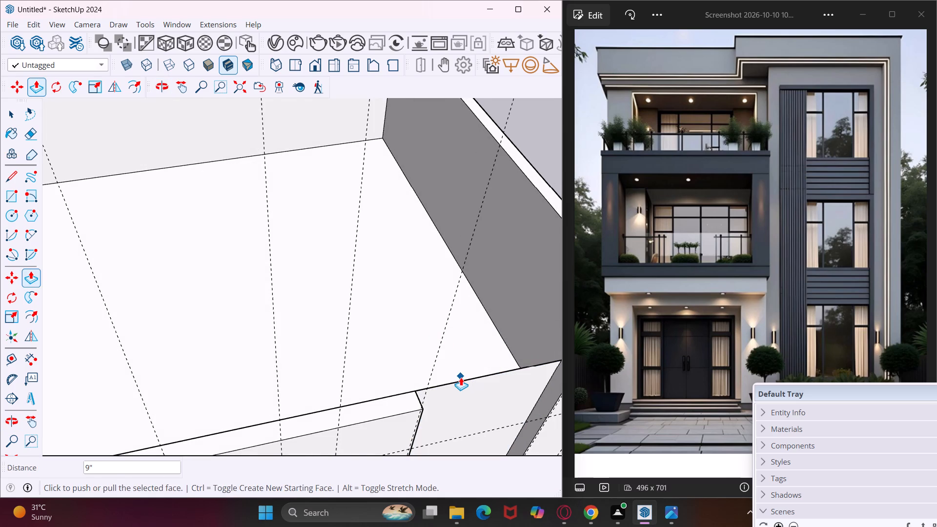
Delete the leftover face and the top edge spanning the gap to clear the full-height front-wall opening.
middle_click_drag(461, 377, 385, 232)
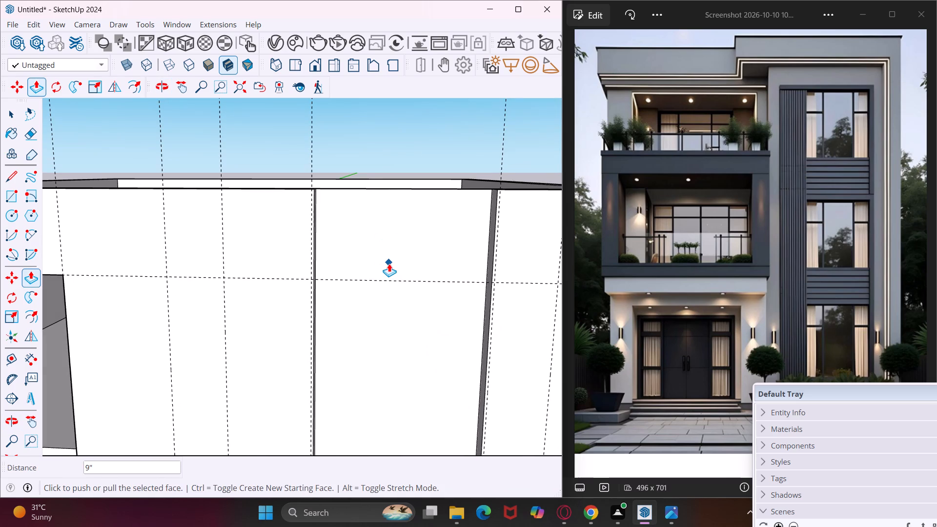
key("Escape")
key("space")
left_click(389, 263)
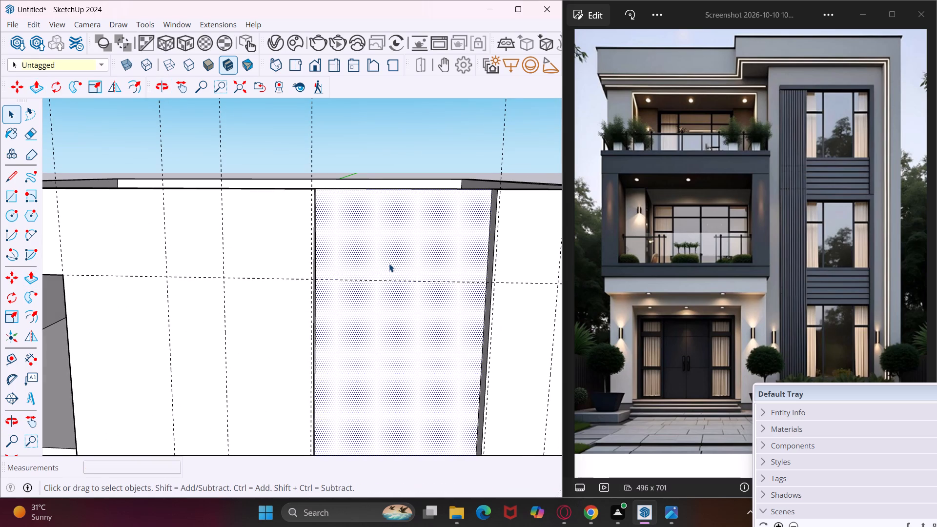
key("Delete")
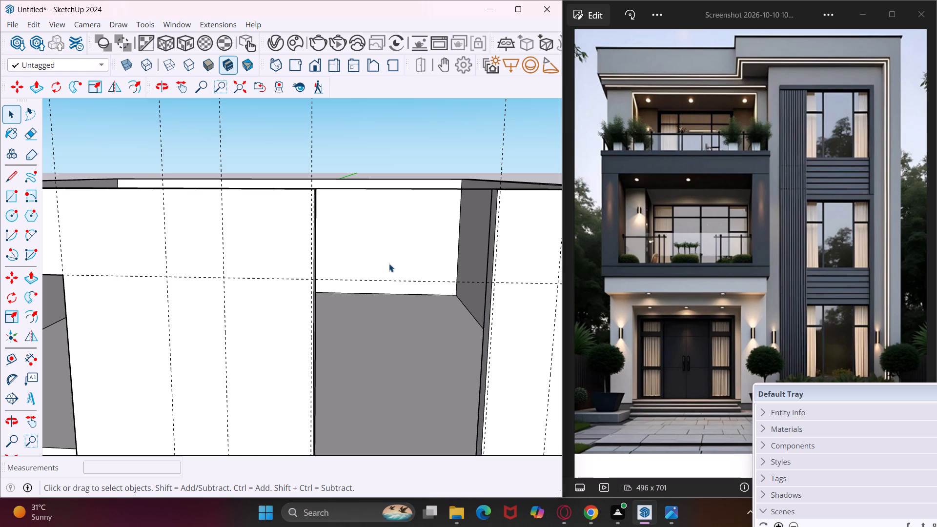
left_click(415, 188)
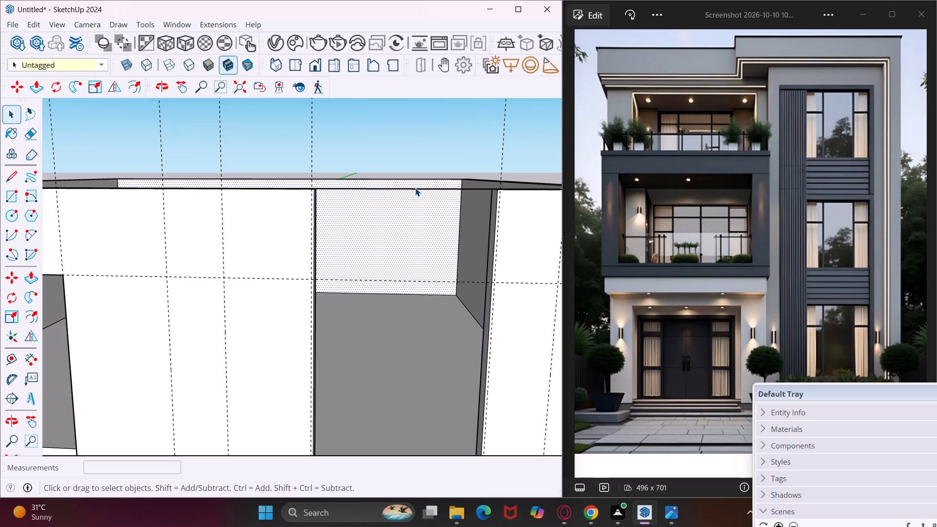
left_click(416, 190)
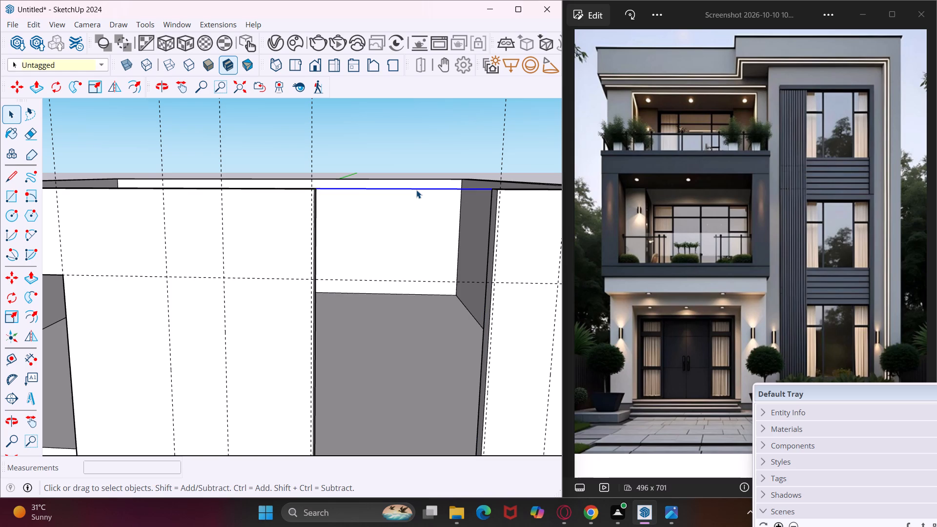
key("Delete")
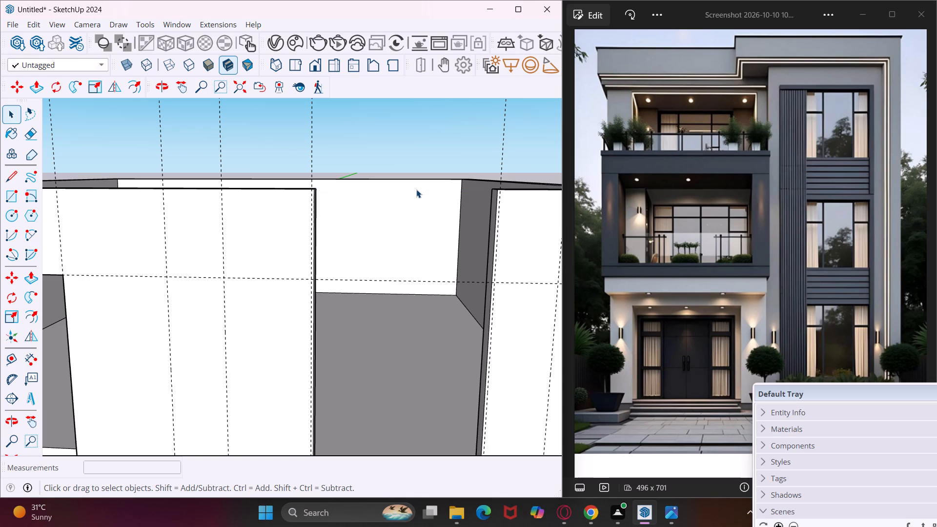
Examine the walled ground floor and its two front openings from several angles.
middle_click_drag(421, 190, 439, 256, "alt")
scroll(425, 244, "down", 3)
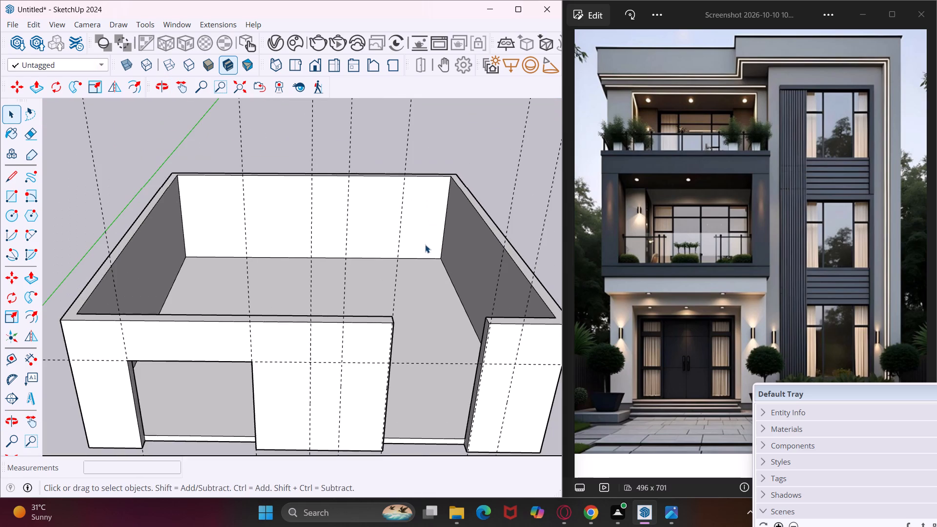
middle_click_drag(414, 316, 414, 279, "alt")
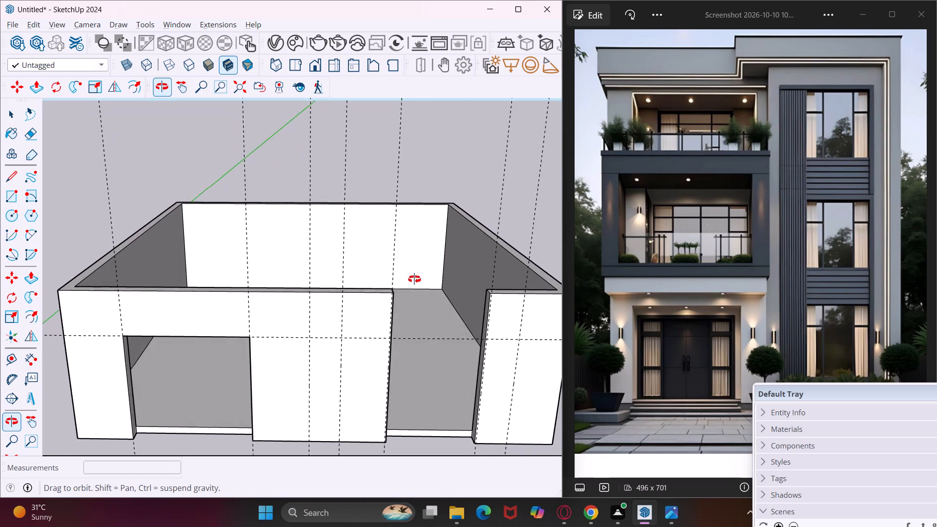
middle_click_drag(414, 279, 423, 300, "alt")
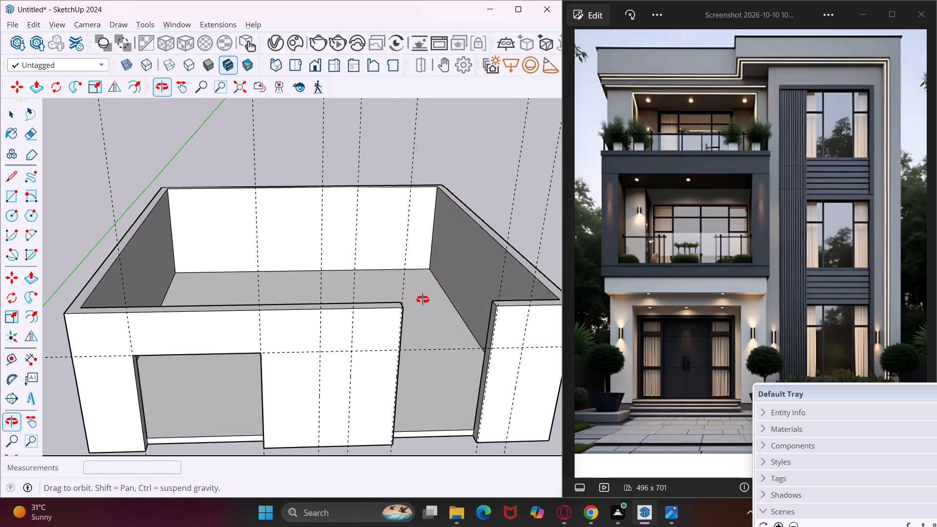
middle_click_drag(423, 300, 377, 279, "alt")
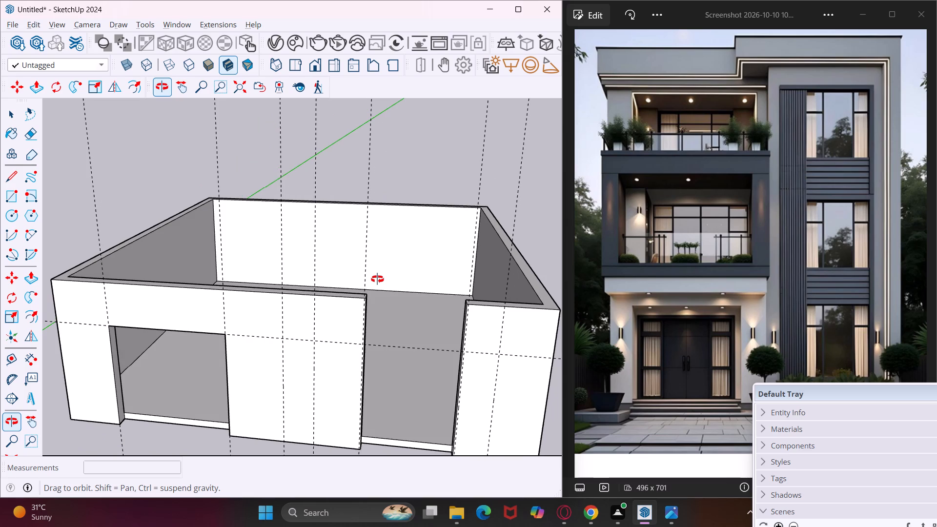
middle_click_drag(377, 279, 400, 288, "alt")
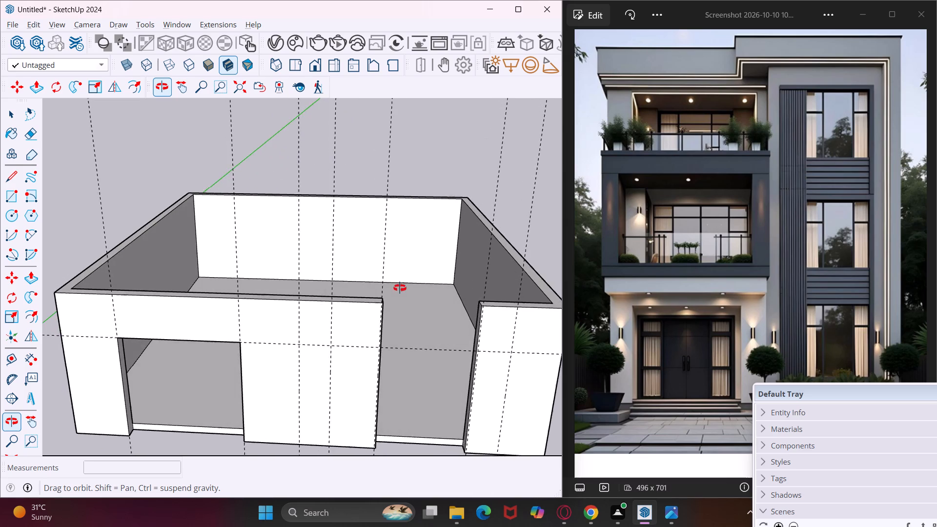
middle_click_drag(400, 288, 412, 238, "alt")
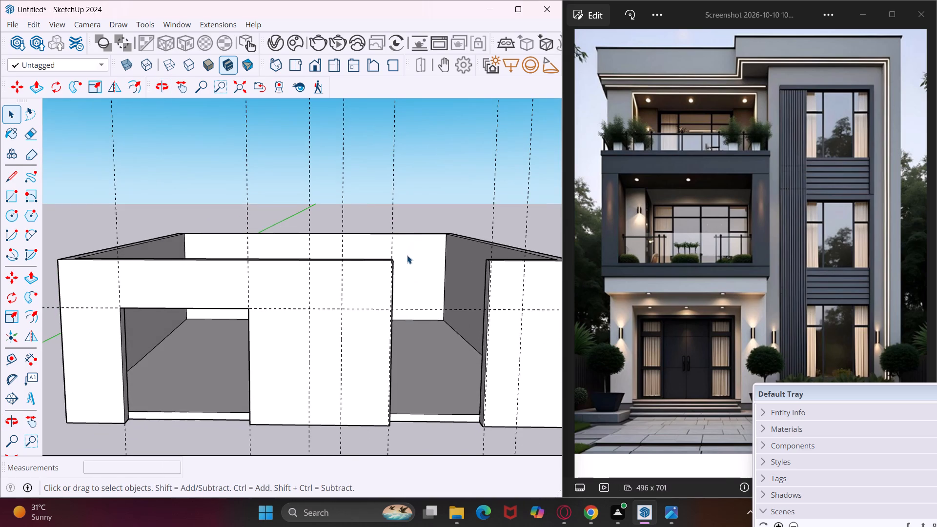
scroll(402, 255, "down", 2)
middle_click_drag(401, 255, 439, 298, "alt")
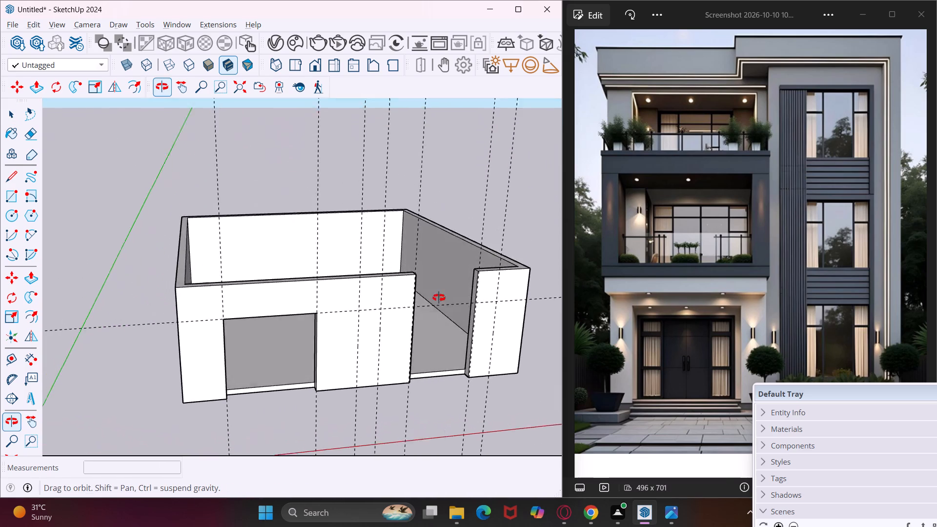
middle_click_drag(439, 298, 385, 324, "alt")
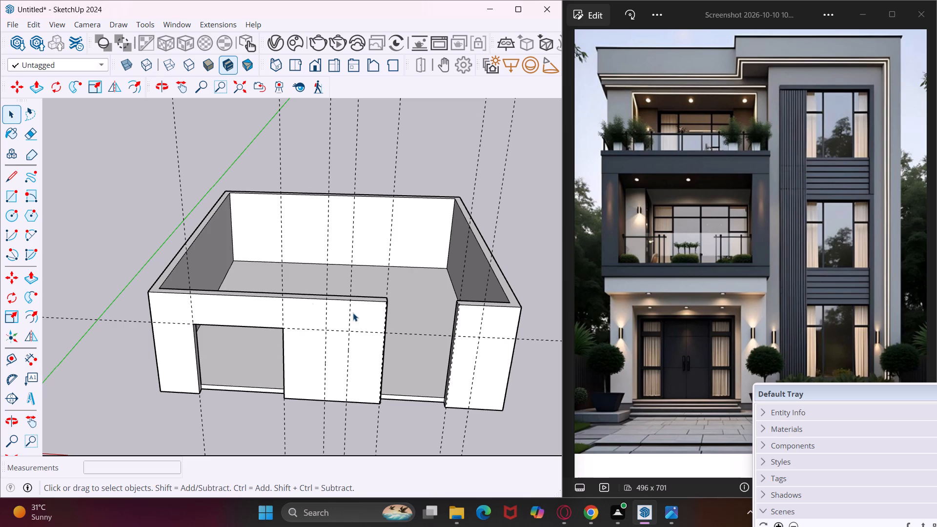
Draw a vertical 31' 6" by 6" rotated rectangle rising from the outer top edge of the back wall.
left_click(32, 190)
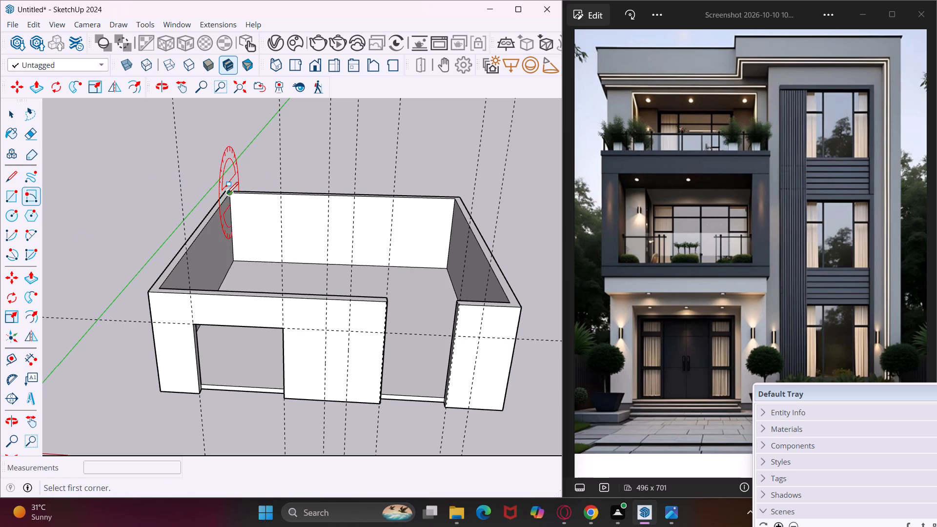
scroll(222, 192, "up", 10)
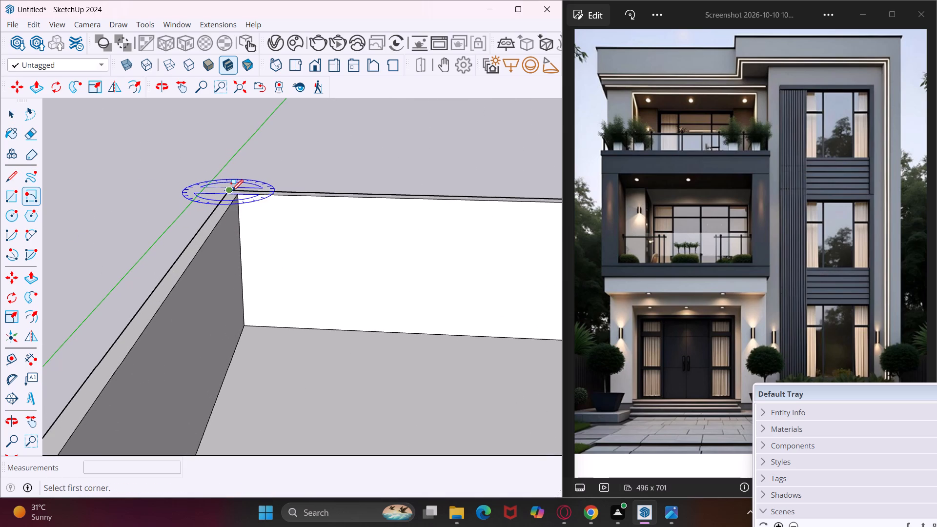
left_click(231, 190)
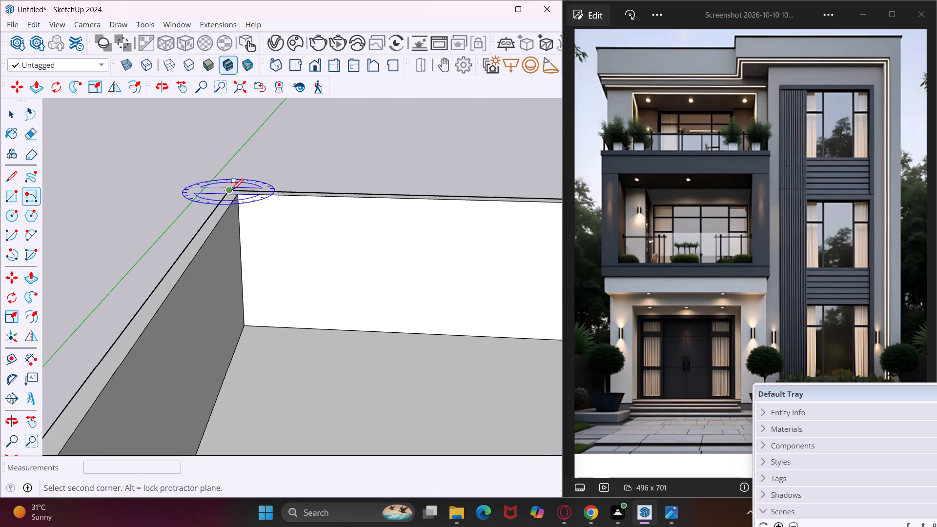
scroll(234, 197, "down", 5)
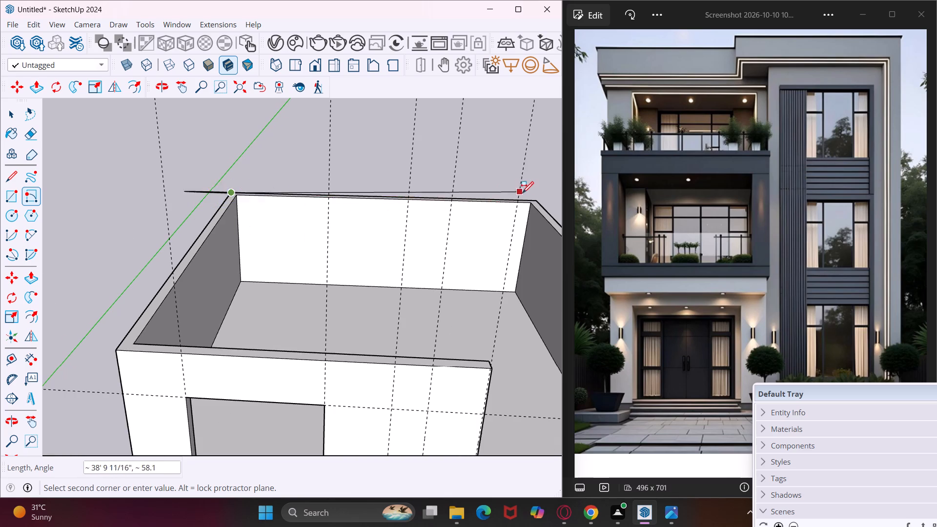
scroll(537, 200, "up", 6)
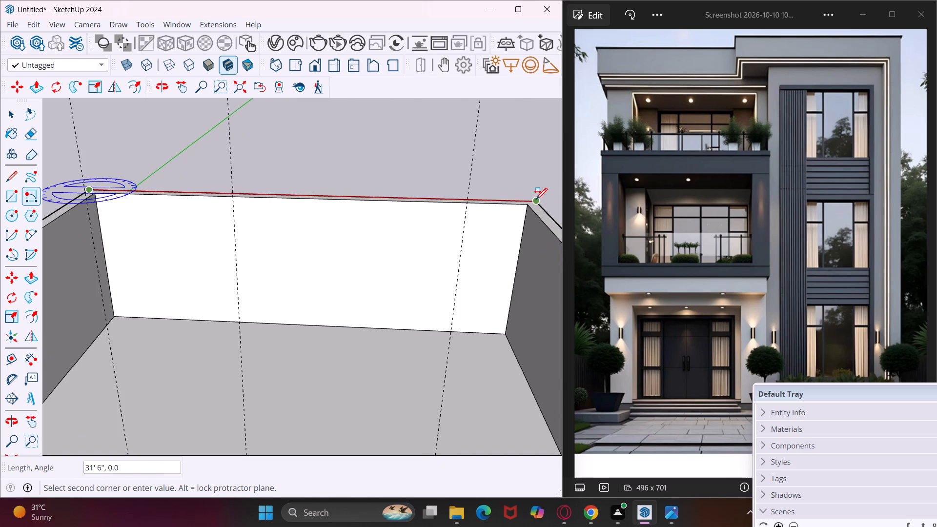
scroll(534, 199, "up", 7)
left_click(536, 201)
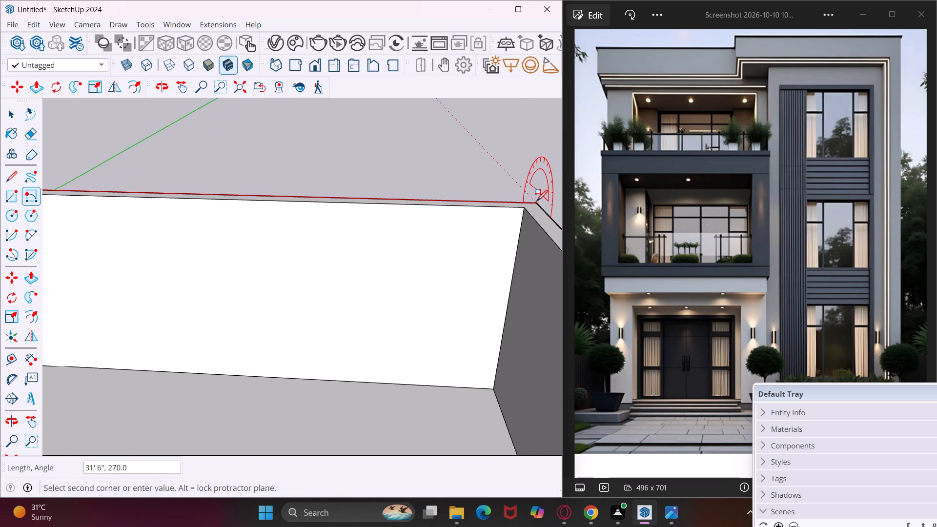
scroll(533, 205, "down", 15)
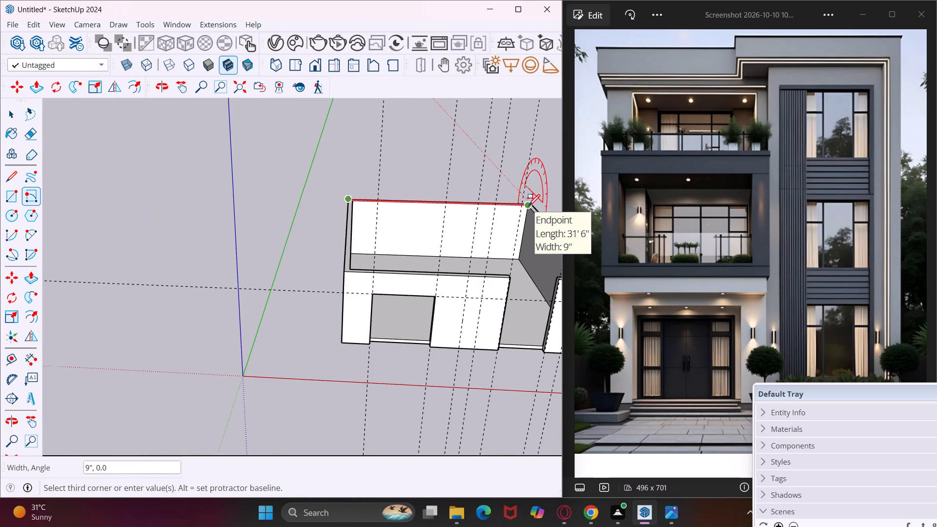
middle_click_drag(525, 204, 462, 196)
scroll(462, 196, "down", 4)
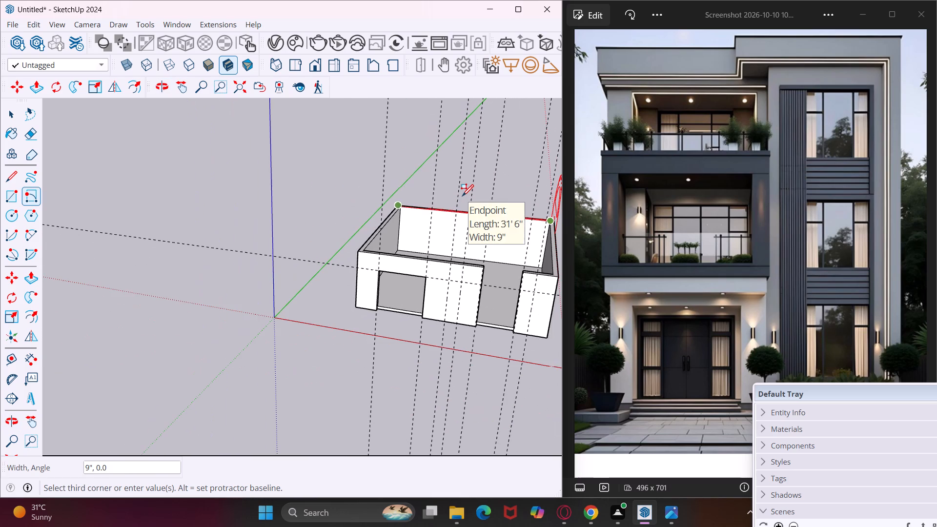
middle_click_drag(520, 226, 421, 219)
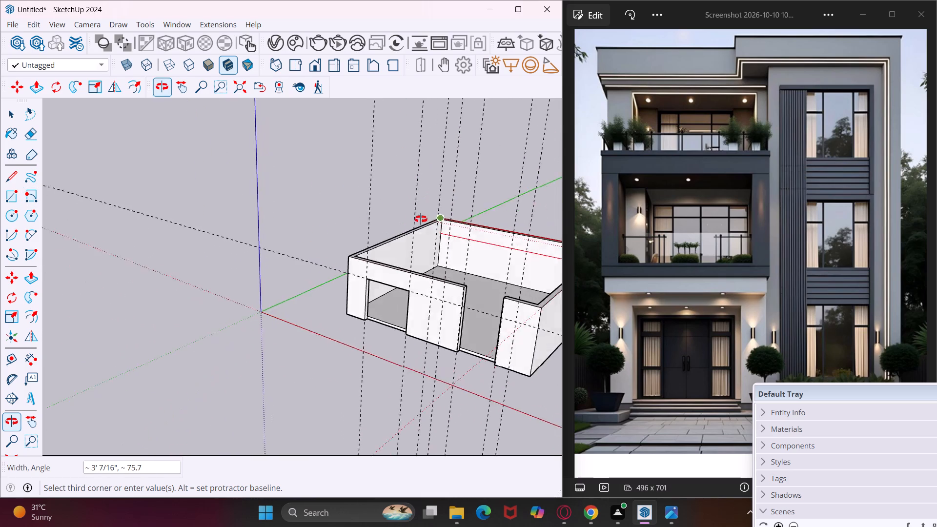
middle_click_drag(421, 219, 231, 157)
middle_click_drag(536, 272, 399, 259)
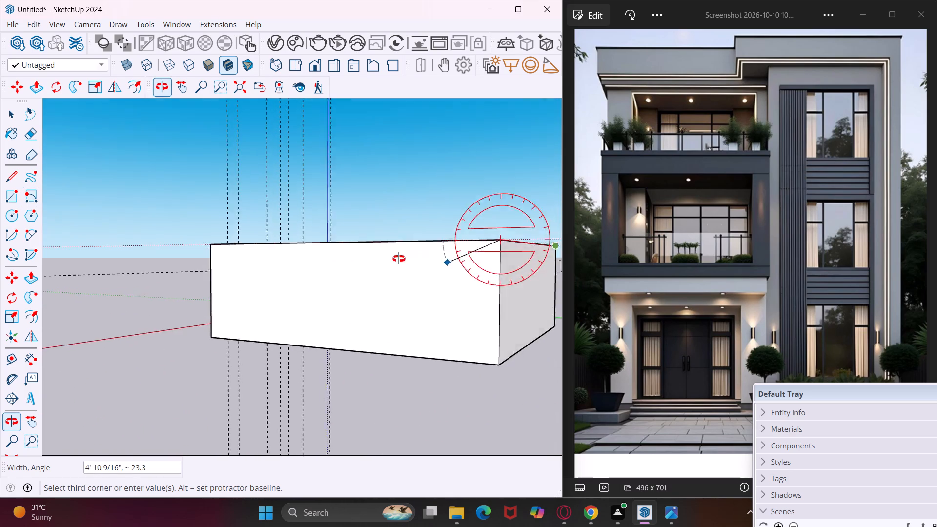
middle_click_drag(399, 259, 389, 258)
middle_click_drag(453, 227, 503, 234)
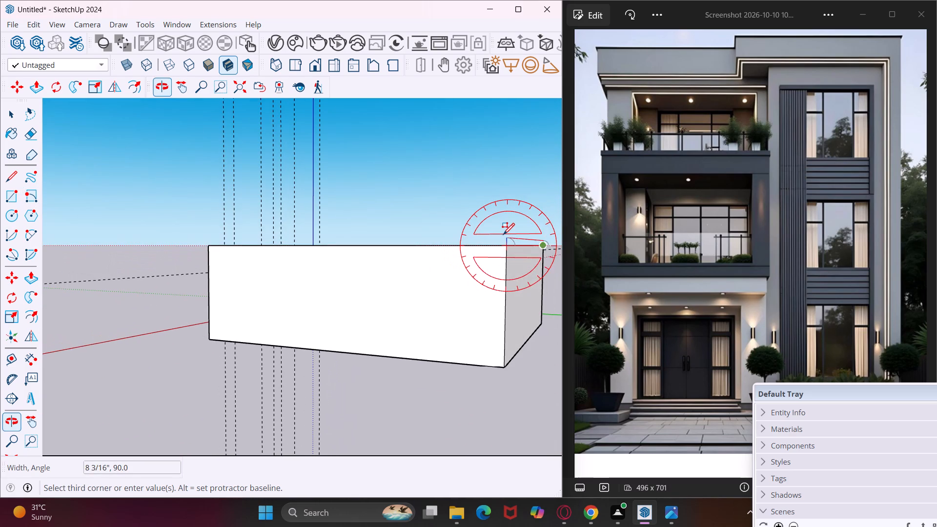
type("6\"")
key("Return")
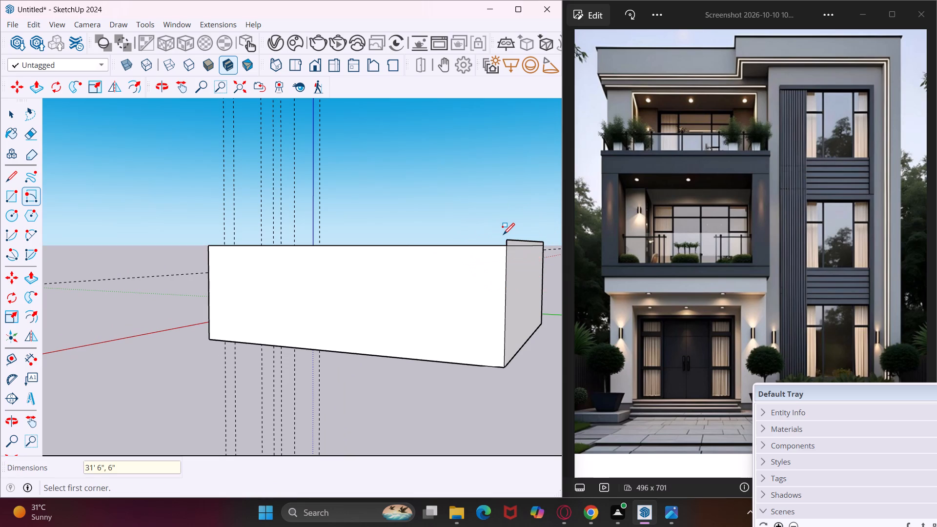
Push/Pull the 6" strip above the back wall 31' 6" across to the front wall, forming the roof slab.
middle_click_drag(503, 234, 561, 247, "alt")
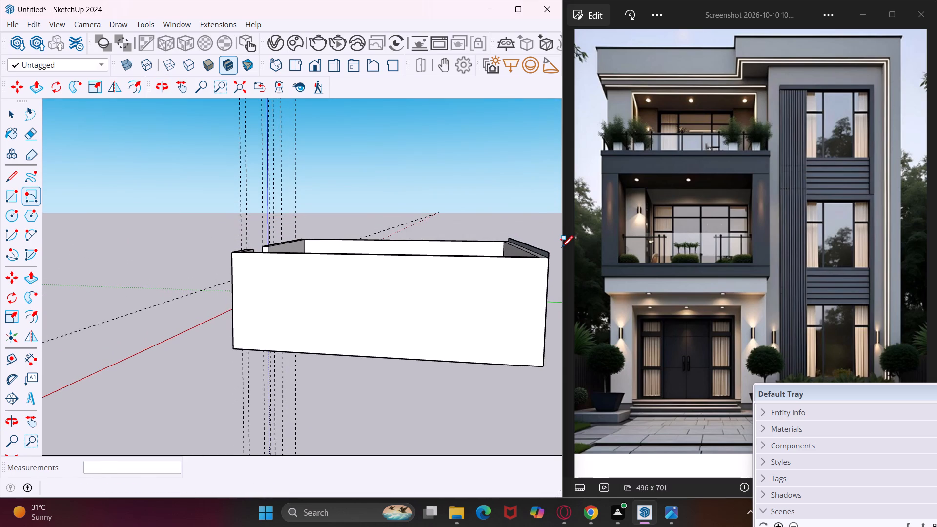
key("Escape")
key("space")
scroll(543, 256, "up", 5)
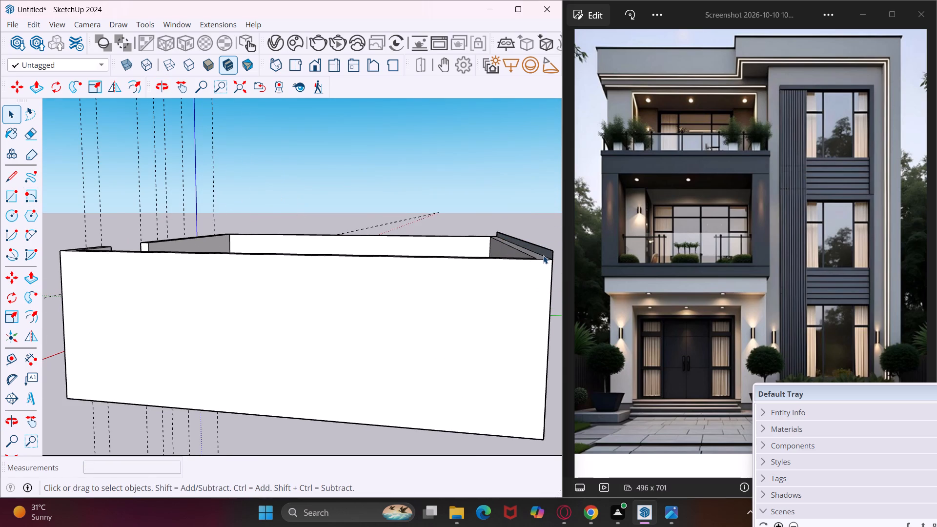
left_click(543, 255)
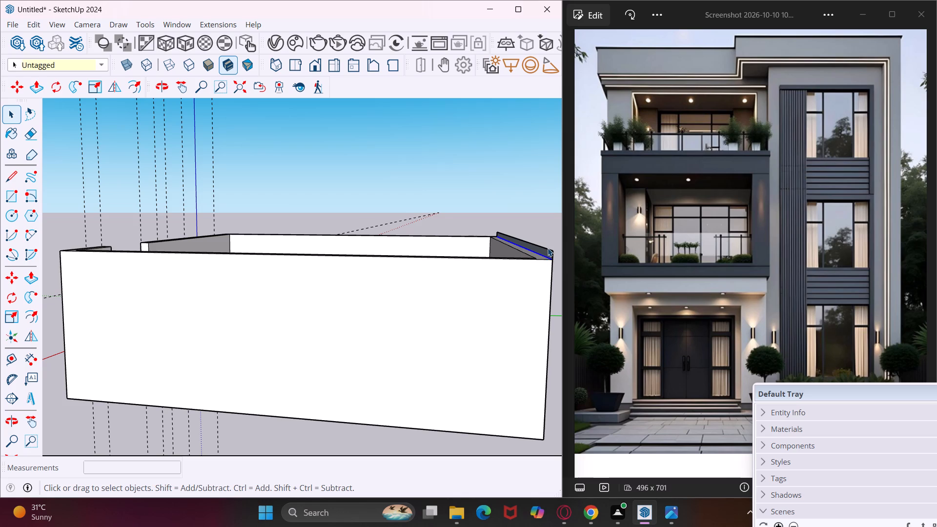
scroll(548, 248, "up", 3)
left_click(547, 252)
left_click(547, 256)
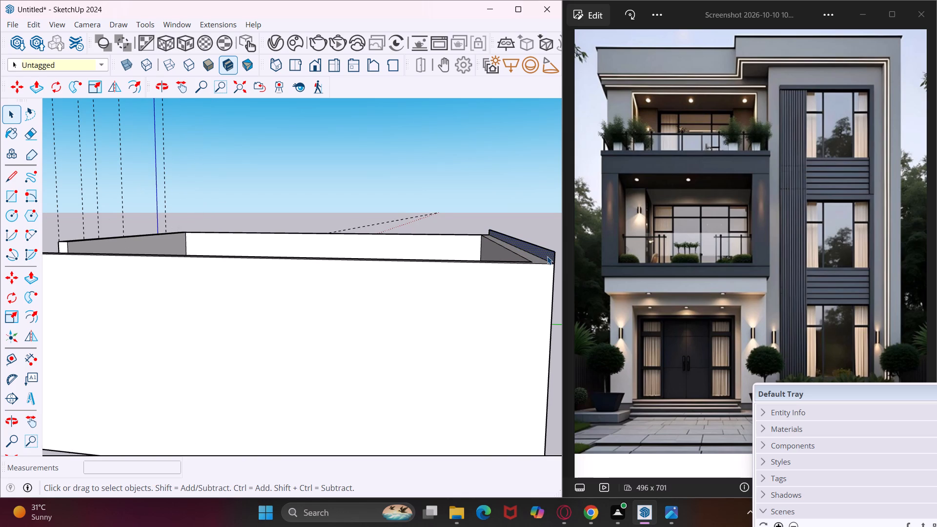
key("p")
left_click(547, 256)
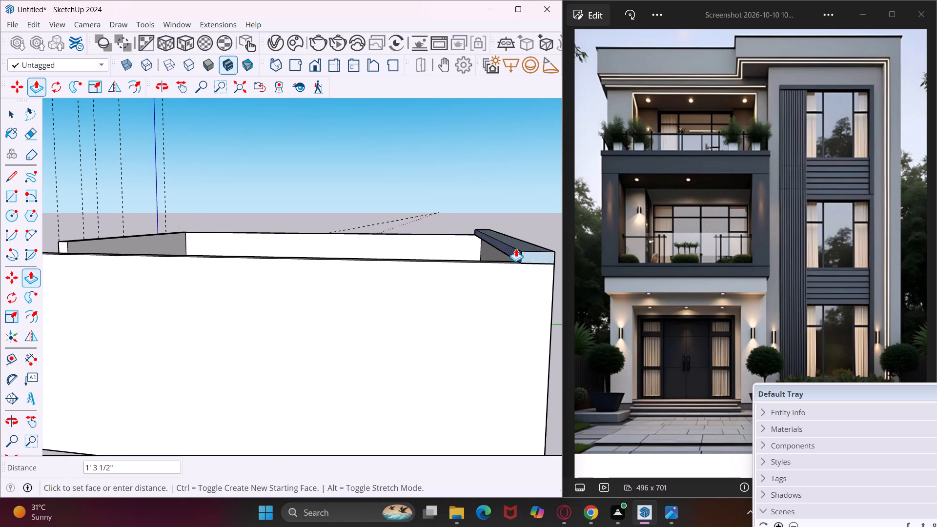
scroll(516, 248, "down", 3)
scroll(453, 262, "down", 1)
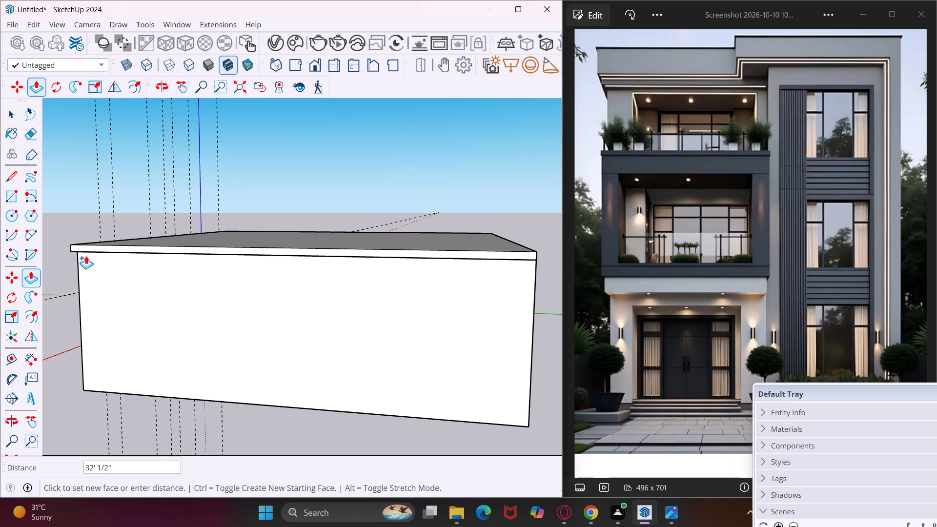
middle_click_drag(87, 257, 309, 279)
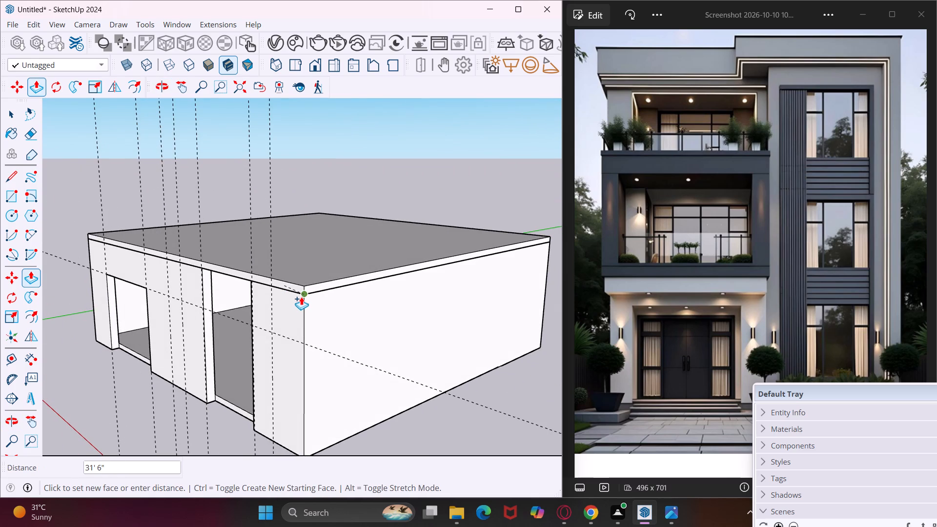
left_click(301, 297)
key("Escape")
key("space")
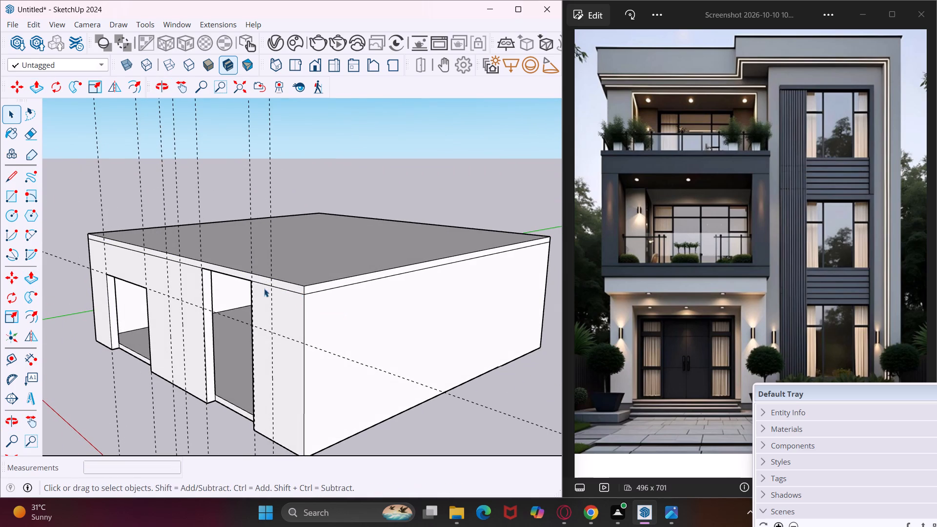
Draw a 6" vertical line across the slab's front face at the guide nearest the wide opening, between the two openings.
middle_click_drag(242, 269, 337, 286, "alt")
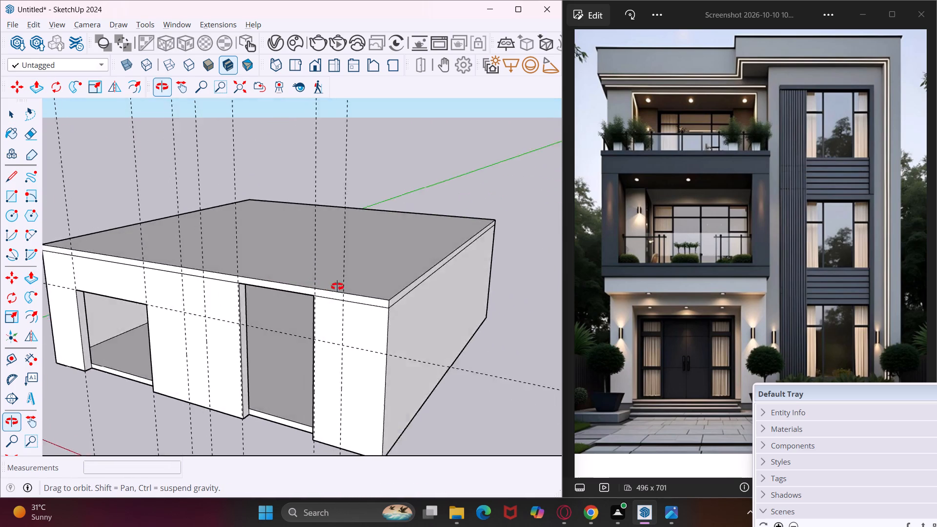
middle_click_drag(337, 286, 463, 268, "alt")
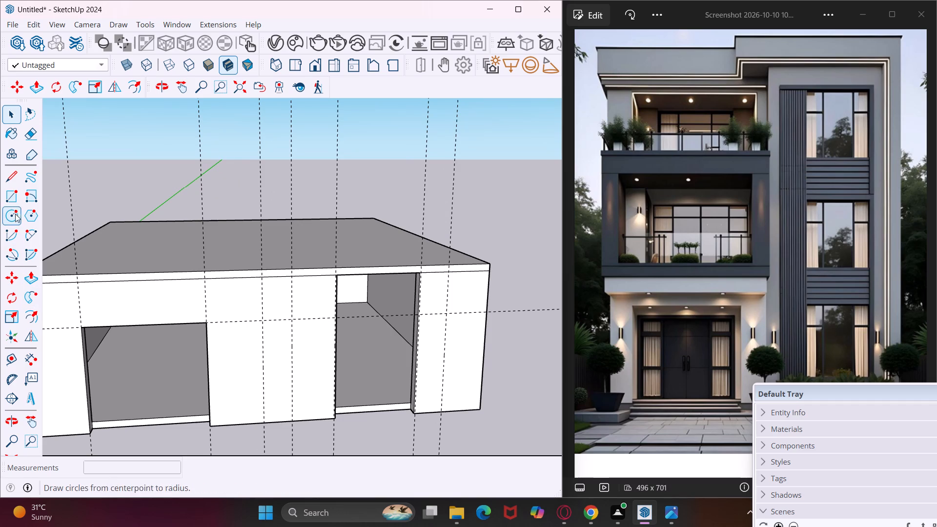
left_click(16, 178)
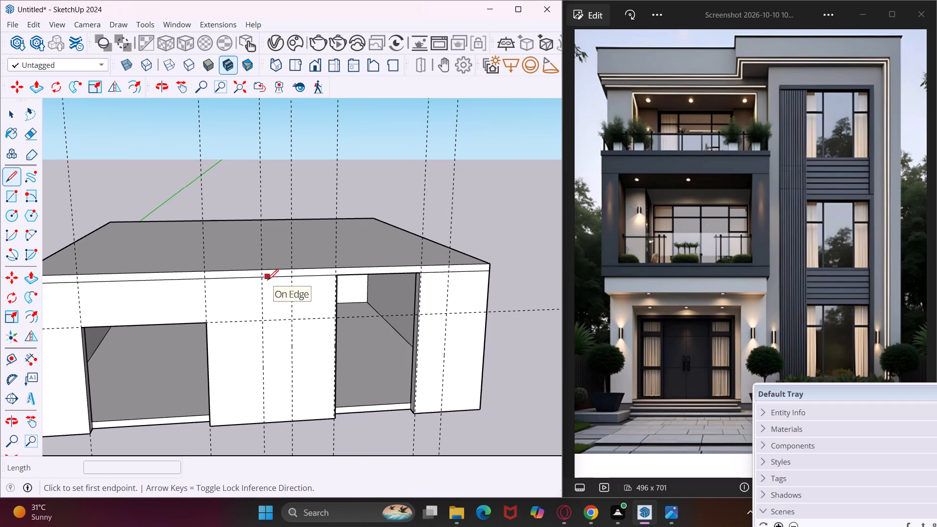
scroll(267, 280, "up", 11)
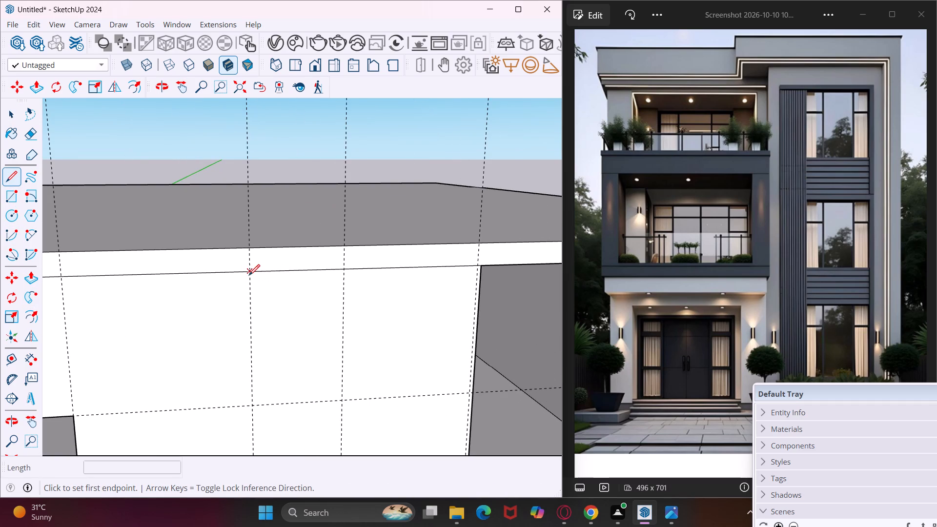
left_click(249, 275)
left_click(248, 252)
key("Escape")
key("space")
Push/Pull the slab's front face section above the wide opening 2' outward to form an overhang.
scroll(229, 260, "down", 4)
middle_click_drag(193, 275, 213, 279)
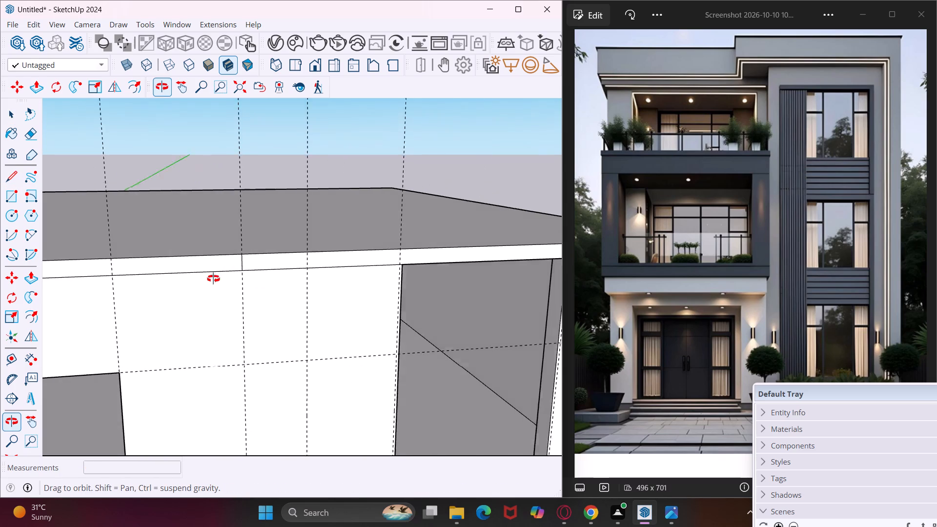
middle_click_drag(213, 279, 257, 276)
scroll(248, 269, "down", 5)
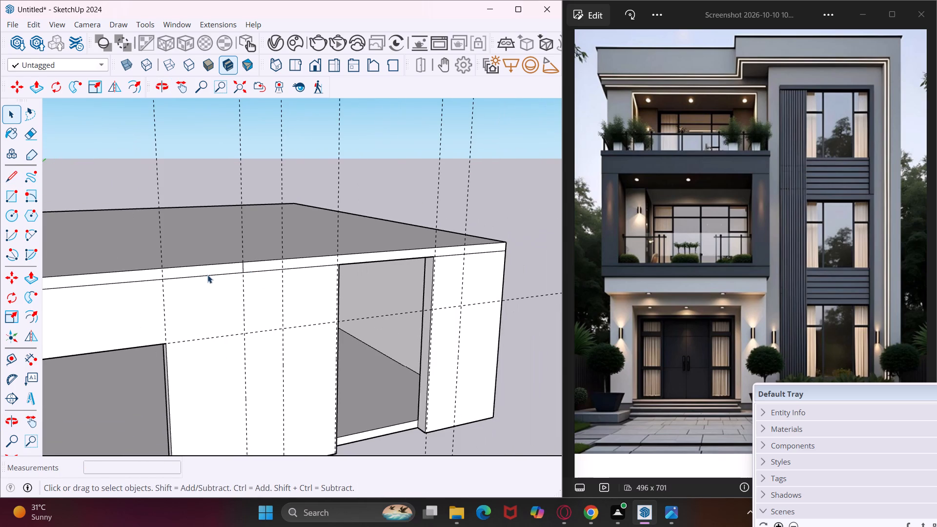
middle_click_drag(212, 276, 270, 280)
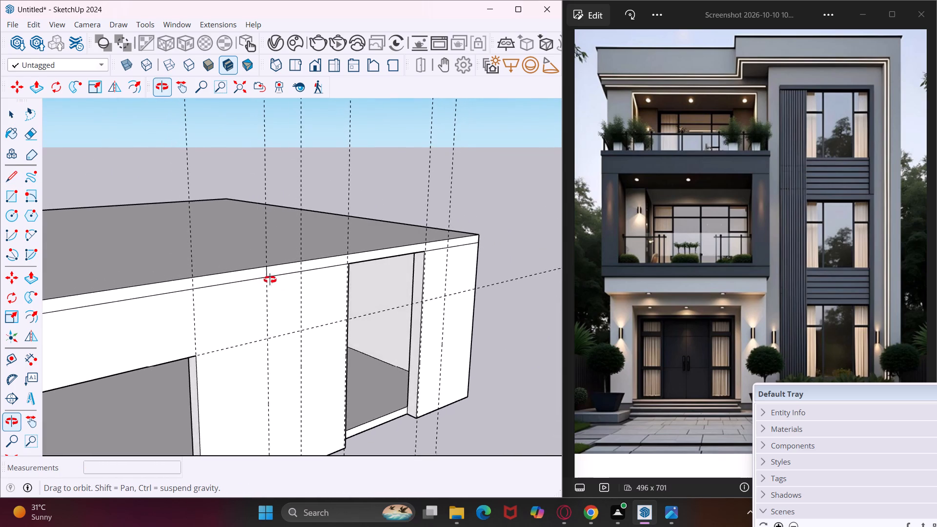
middle_click_drag(270, 280, 297, 274)
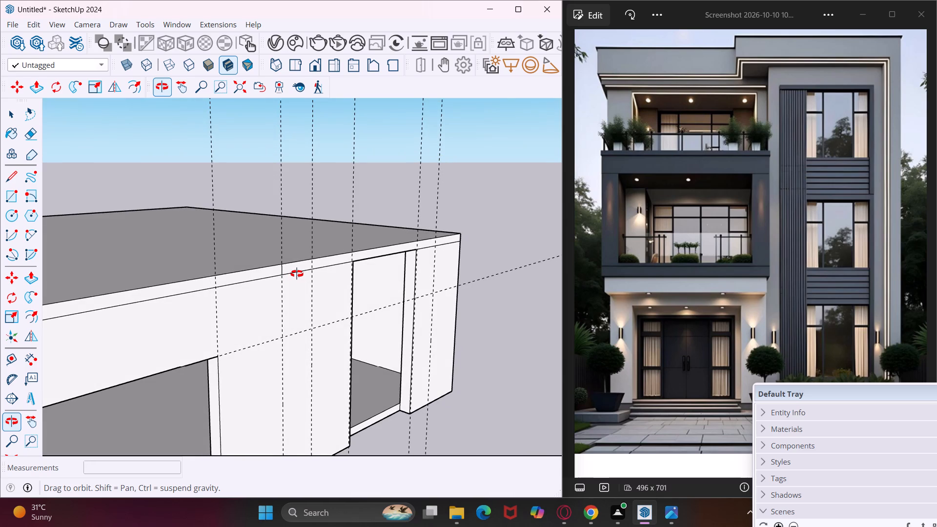
middle_click_drag(297, 274, 222, 270)
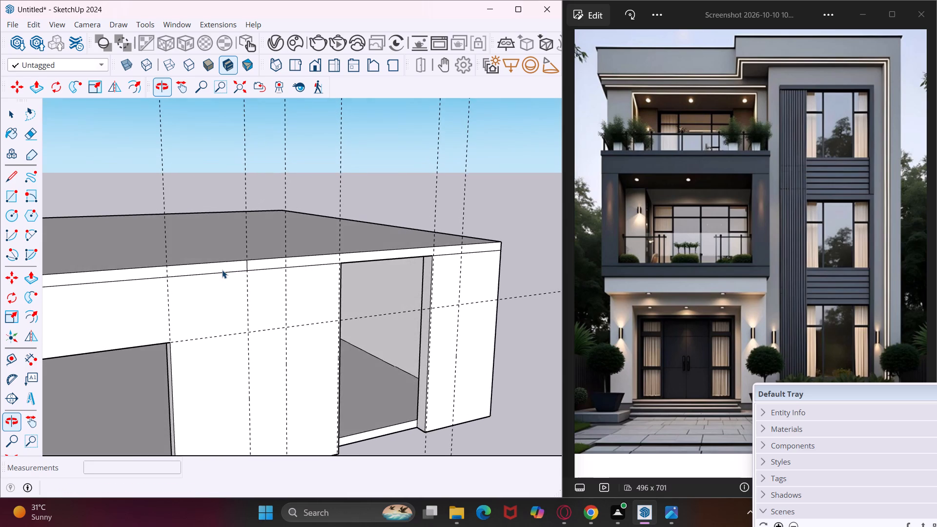
scroll(222, 270, "down", 3)
left_click(199, 268)
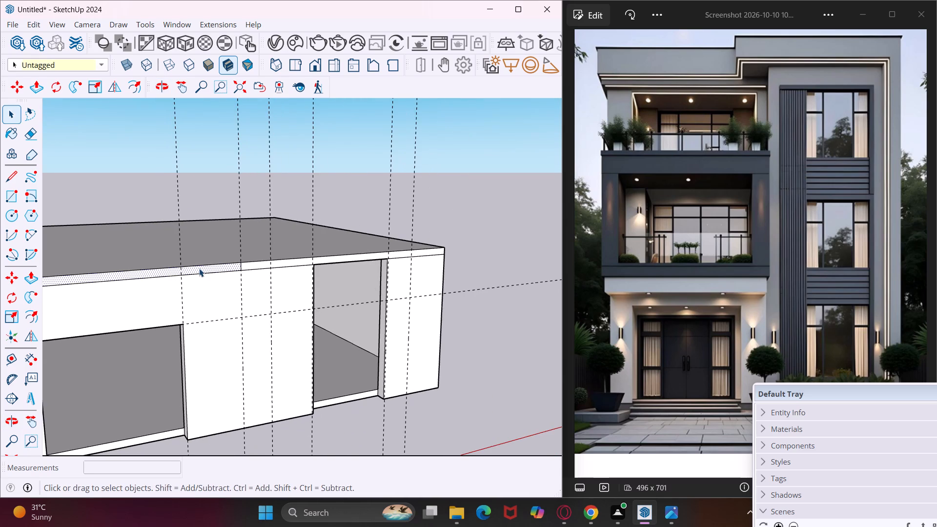
key("p")
left_click(199, 268)
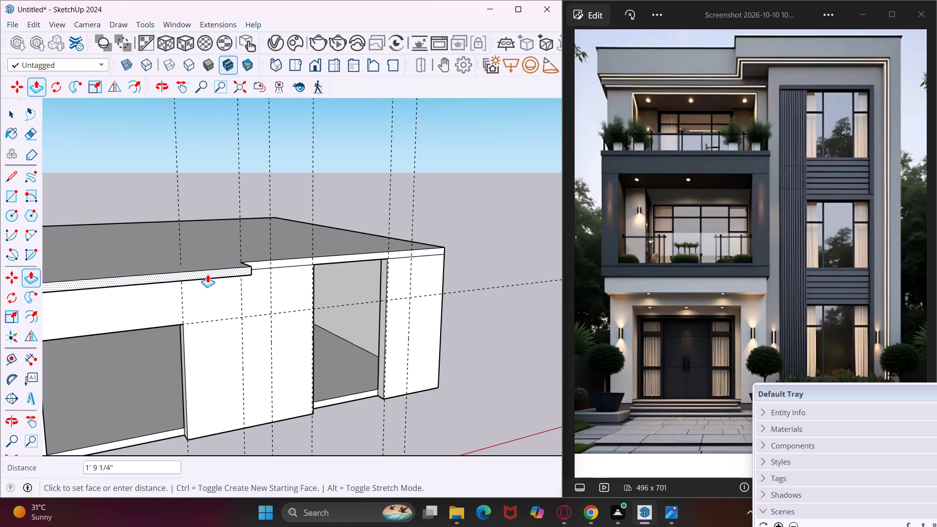
type("2'")
key("Return")
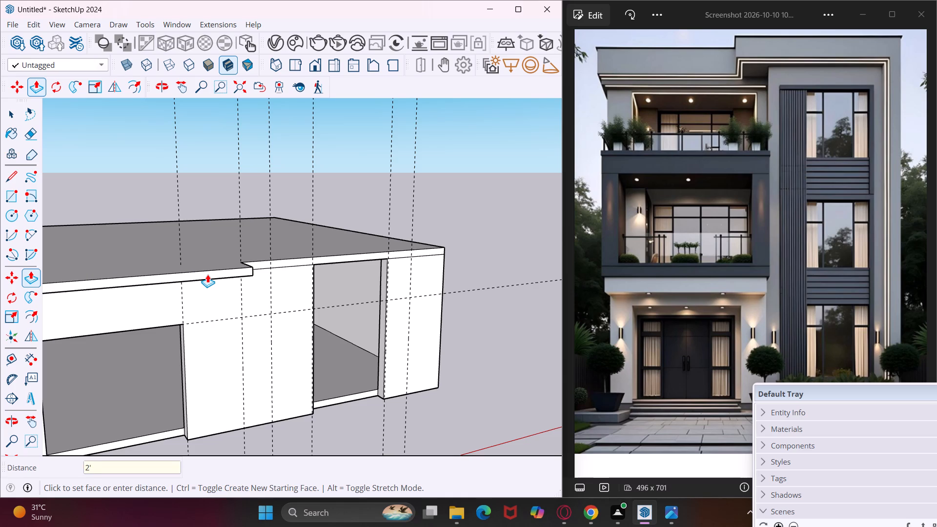
Push/Pull the slab's top face 6" upward to thicken the slab and its overhang.
middle_click_drag(212, 277, 217, 220)
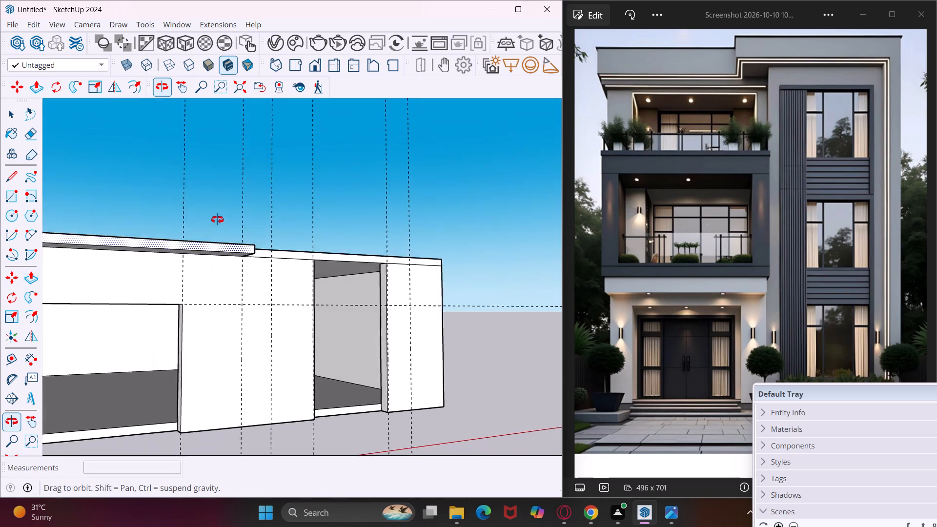
middle_click_drag(217, 220, 344, 216)
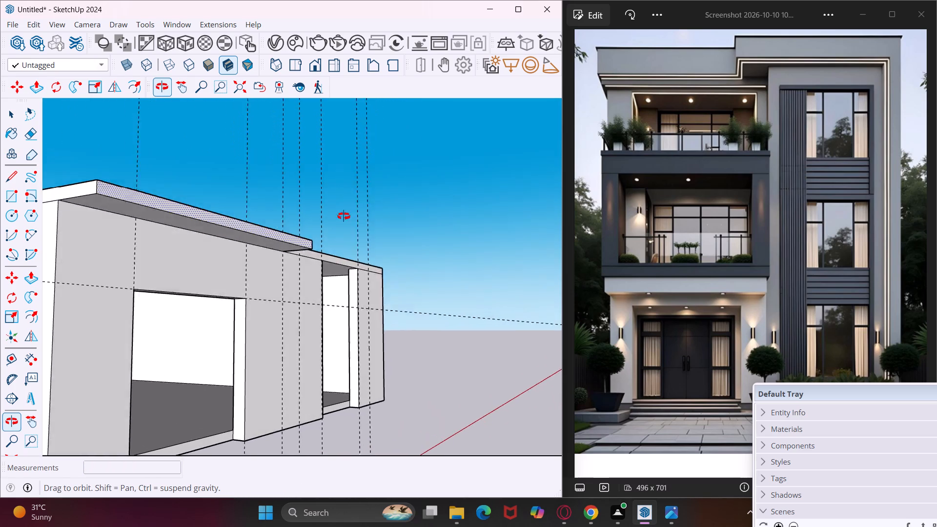
middle_click_drag(344, 216, 227, 302)
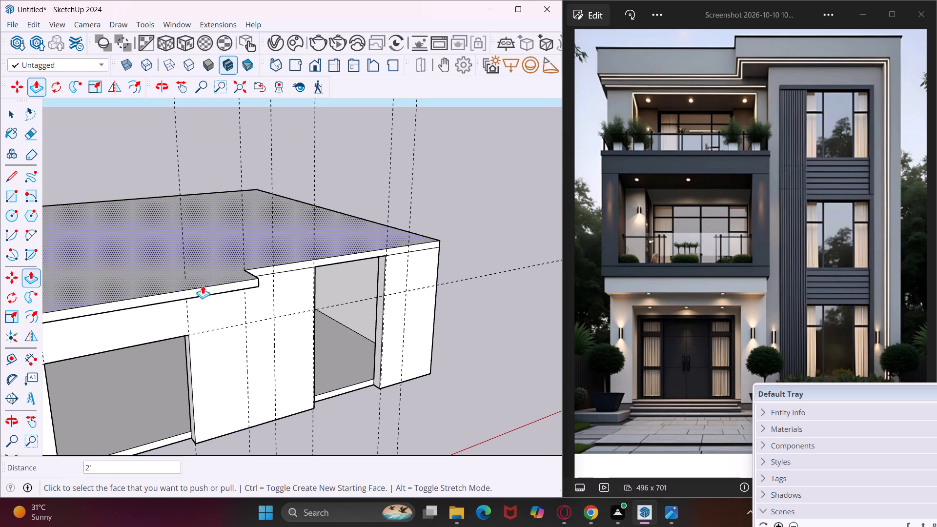
left_click(201, 263)
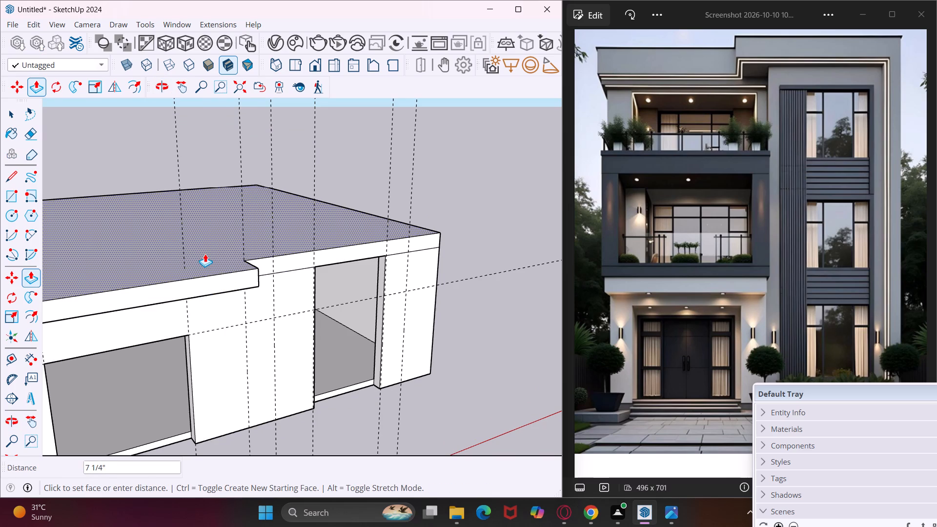
type("6\"")
key("Return")
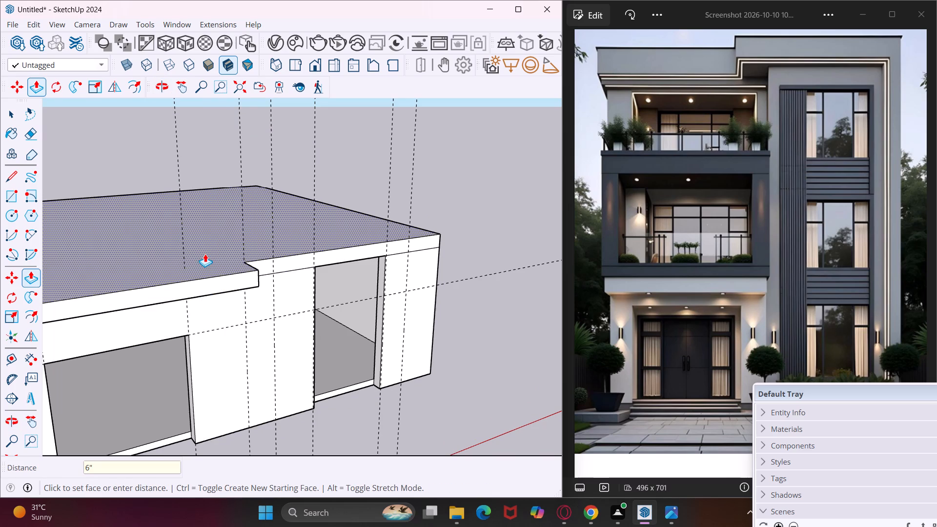
scroll(211, 253, "down", 3)
middle_click_drag(166, 257, 250, 222)
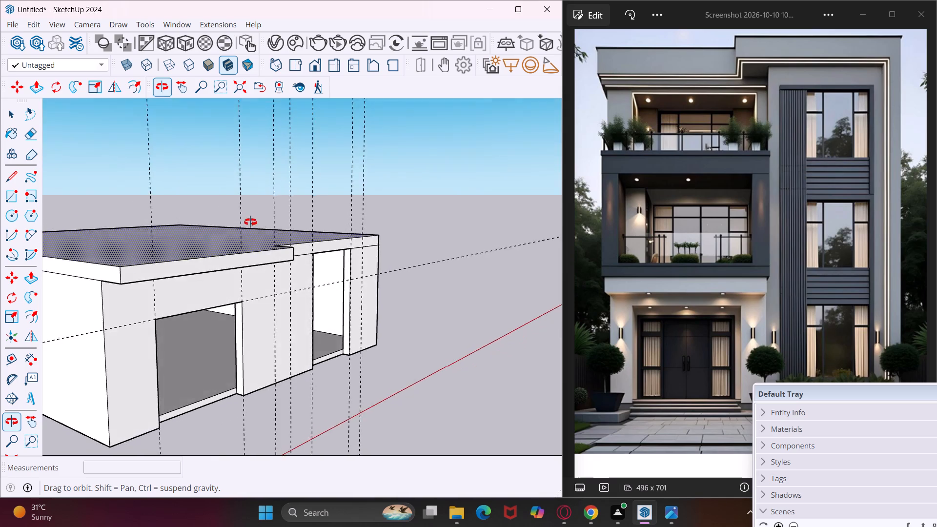
middle_click_drag(250, 222, 244, 186)
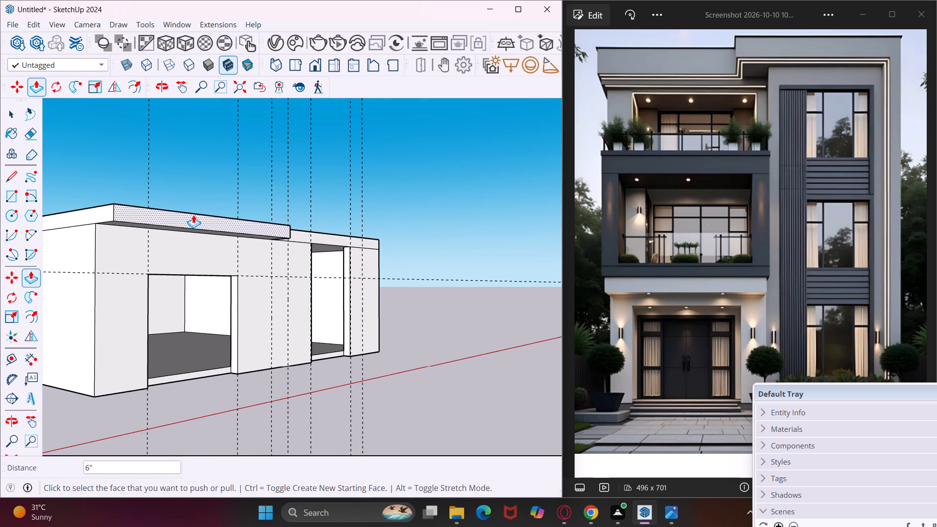
key("Escape")
key("space")
Place a horizontal Tape Measure guide on the front wall 1' below the edge where the overhang's underside meets the wall.
middle_click_drag(185, 239, 146, 217)
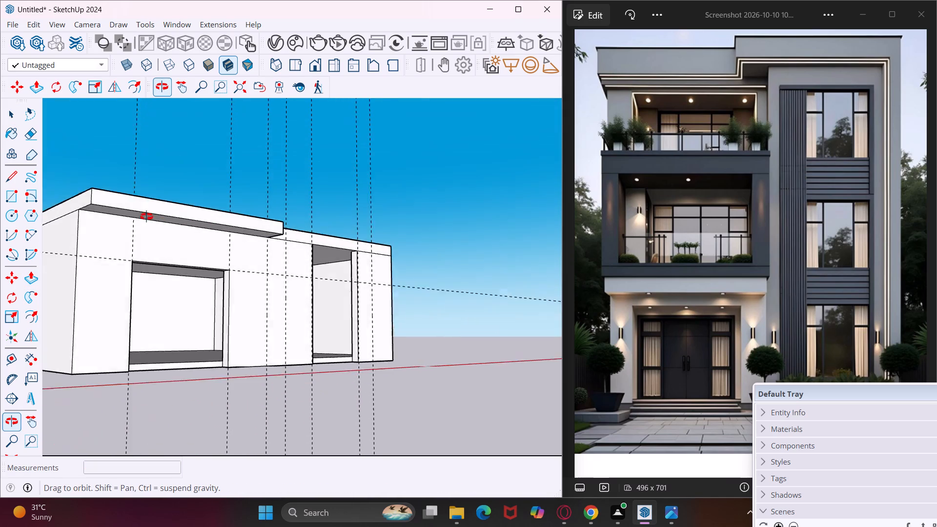
middle_click_drag(146, 217, 120, 207)
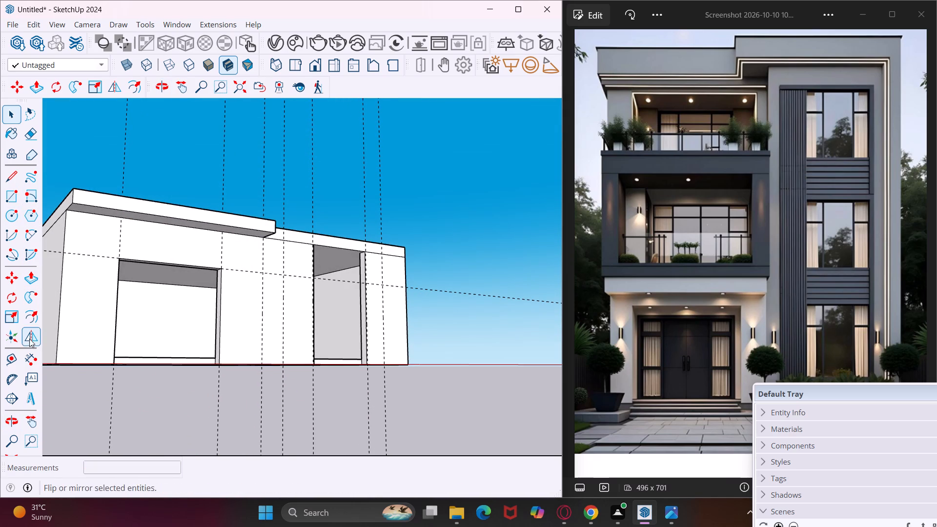
left_click(10, 358)
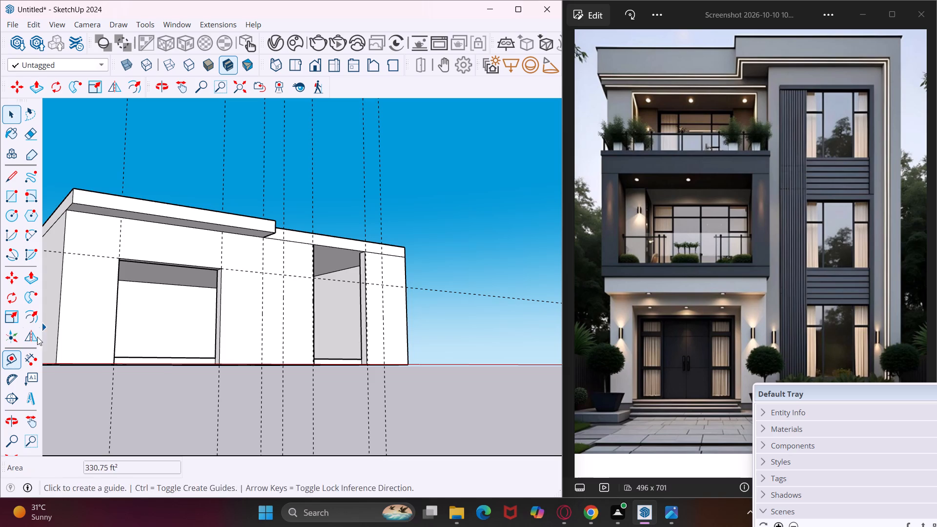
scroll(150, 223, "up", 3)
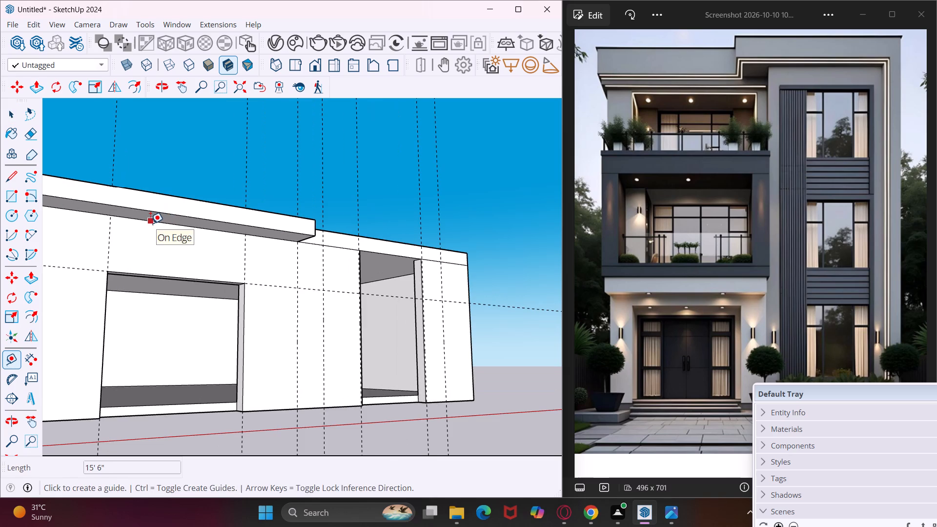
left_click(150, 223)
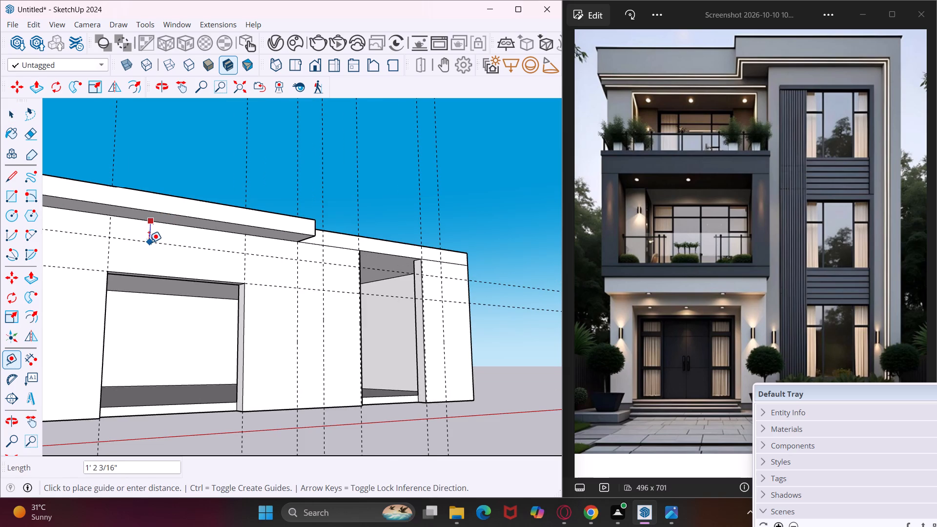
type("1'")
key("Return")
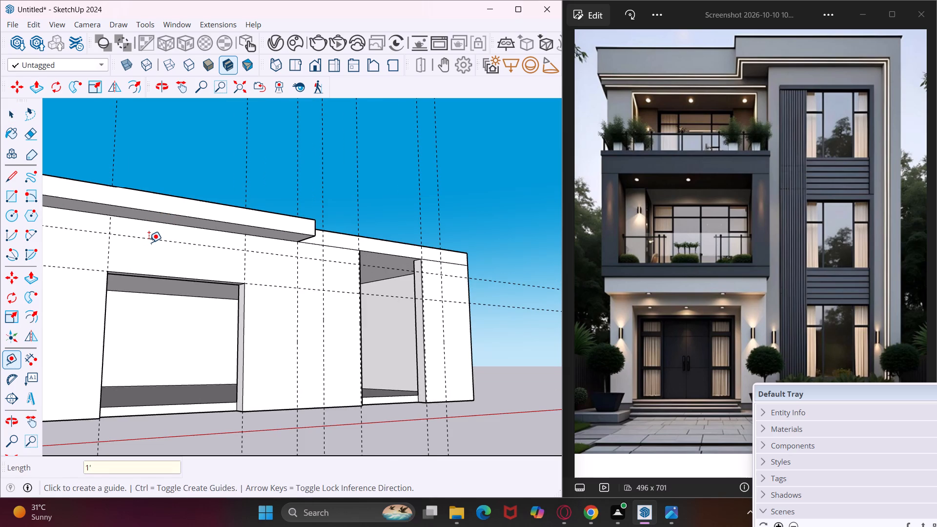
key("Escape")
key("space")
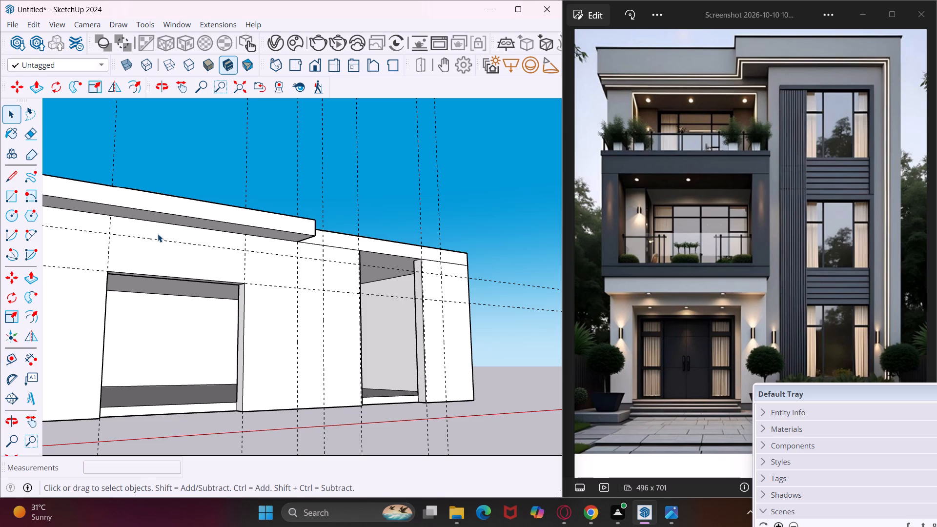
Draw a 1' high rectangle on the front wall directly under the overhang, spanning the overhang's length down to the horizontal guide.
left_click(19, 197)
scroll(222, 227, "down", 3)
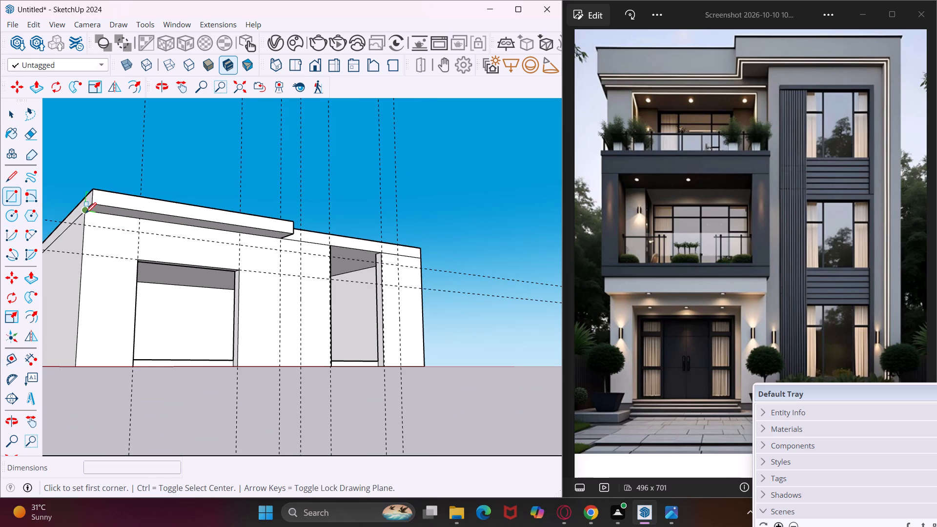
left_click(85, 213)
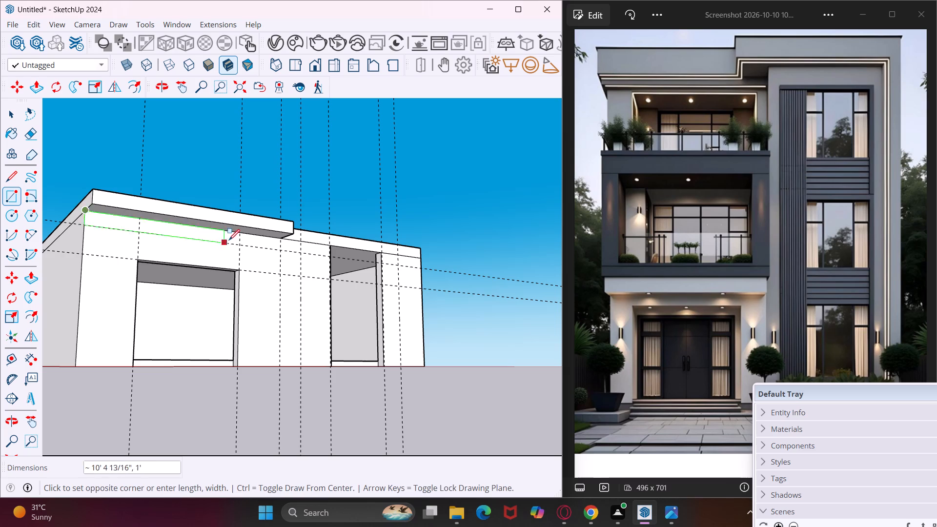
scroll(239, 245, "up", 3)
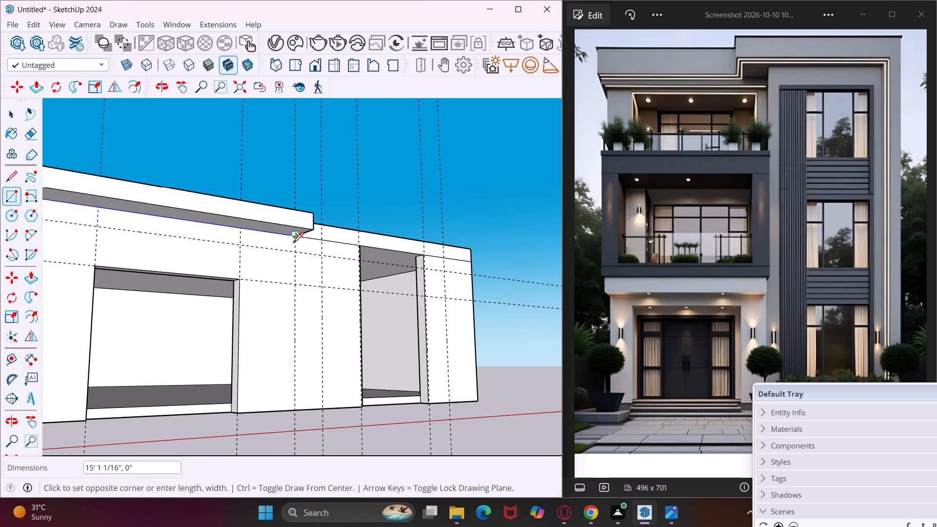
left_click(294, 252)
key("Escape")
key("space")
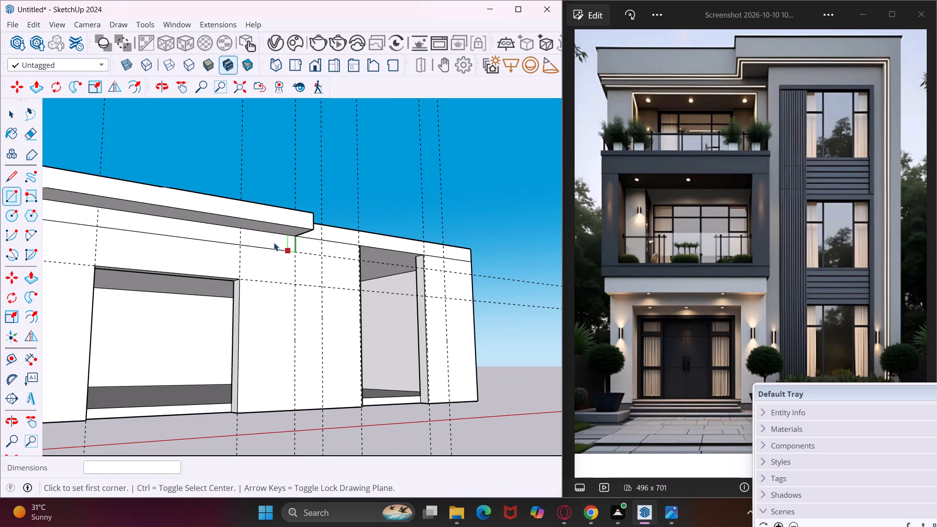
Push/Pull the rectangular strip under the overhang 2' outward, flush with the overhang's front face.
left_click(274, 243)
key("p")
left_click(273, 243)
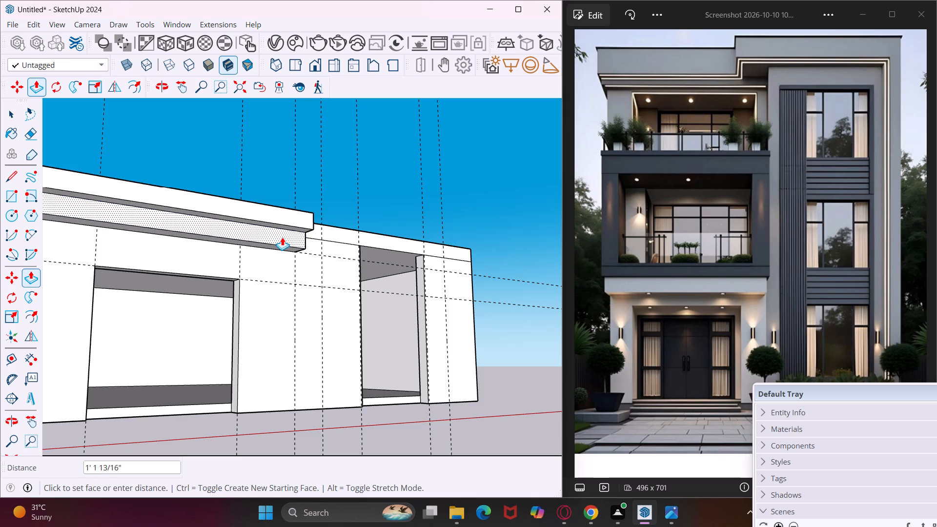
scroll(282, 237, "up", 3)
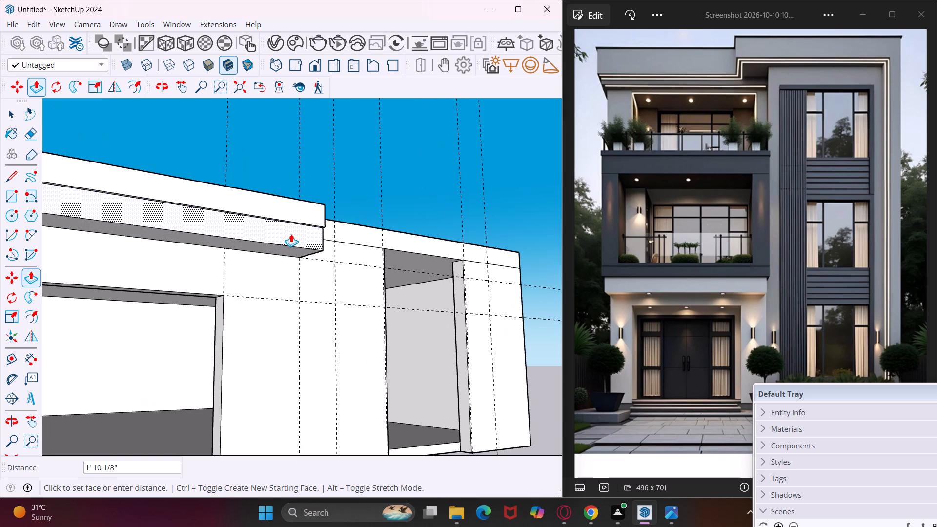
left_click(274, 211)
middle_click_drag(272, 212, 341, 318)
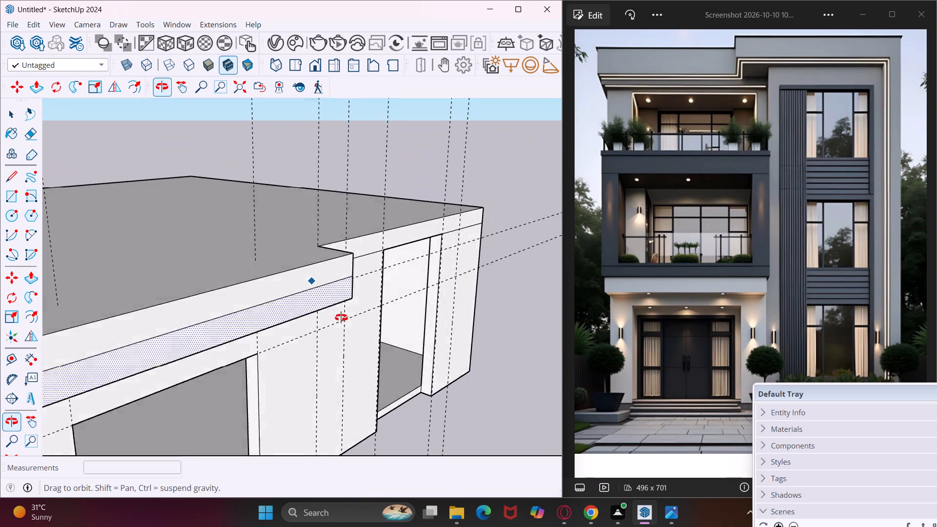
middle_click_drag(341, 318, 391, 299)
key("Escape")
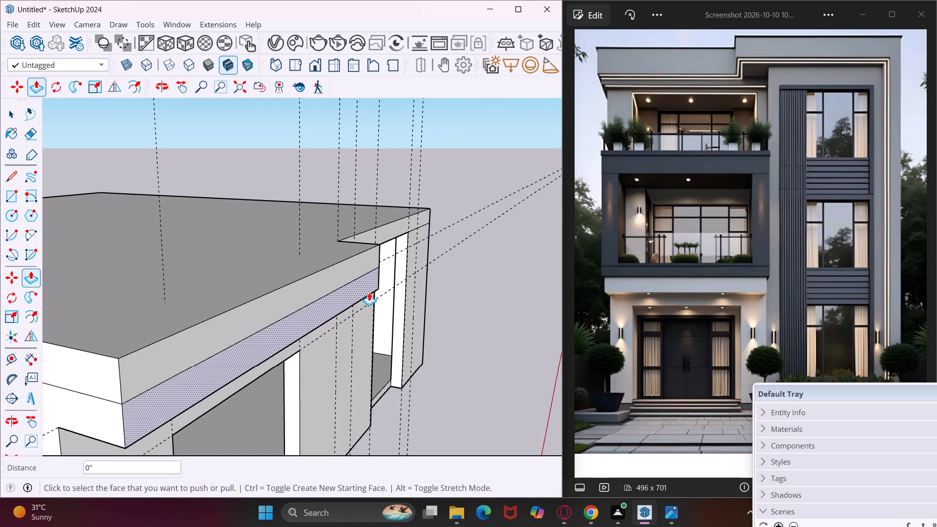
key("space")
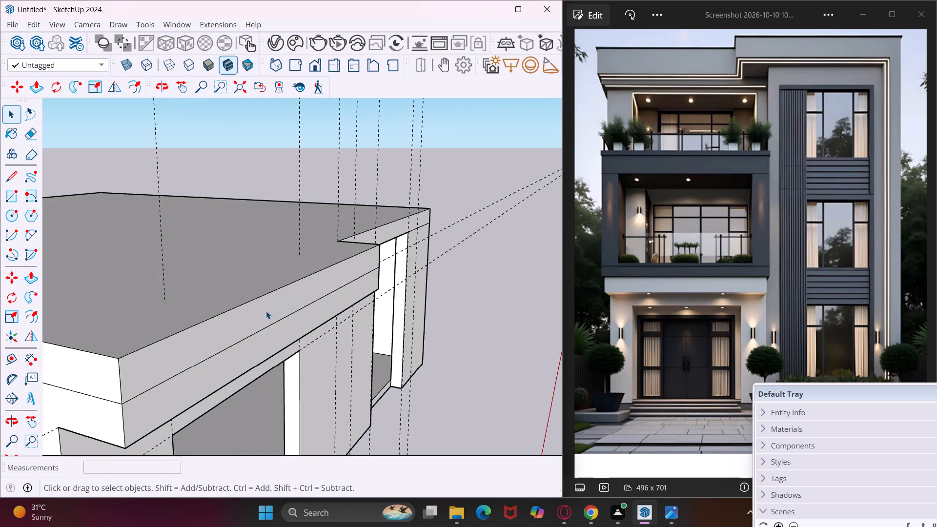
Push/Pull the overhang's upper front face 2" outward beyond the band below it.
middle_click_drag(266, 311, 180, 314)
scroll(266, 311, "up", 1)
scroll(180, 314, "down", 1)
middle_click_drag(180, 315, 193, 315)
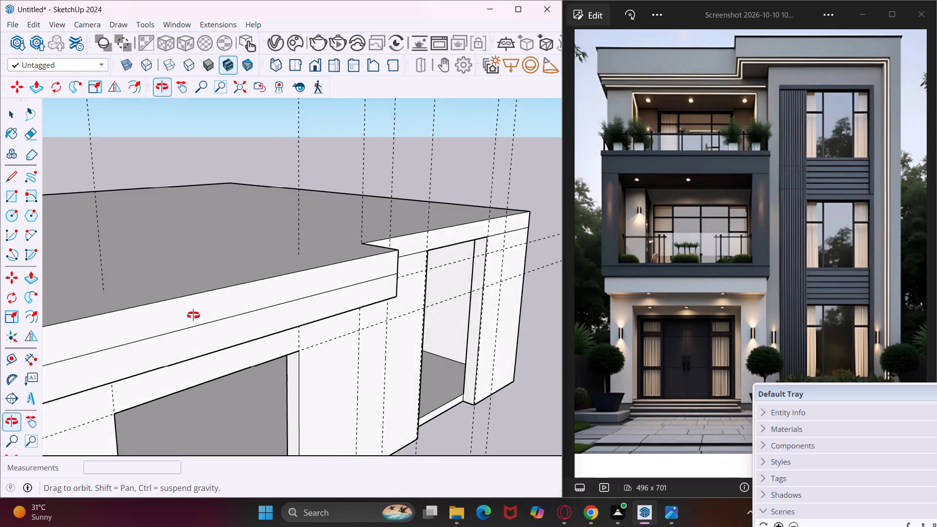
middle_click_drag(193, 315, 279, 281)
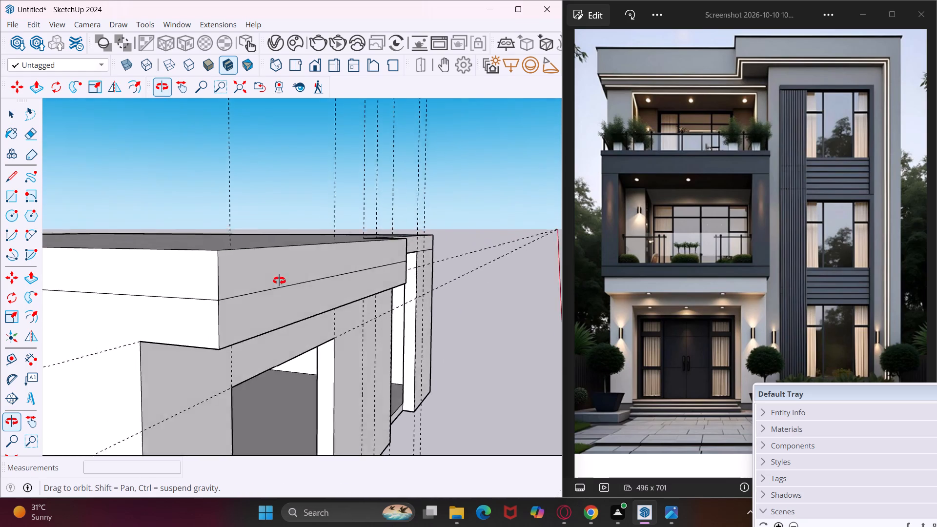
middle_click_drag(279, 281, 150, 296)
scroll(161, 288, "down", 1)
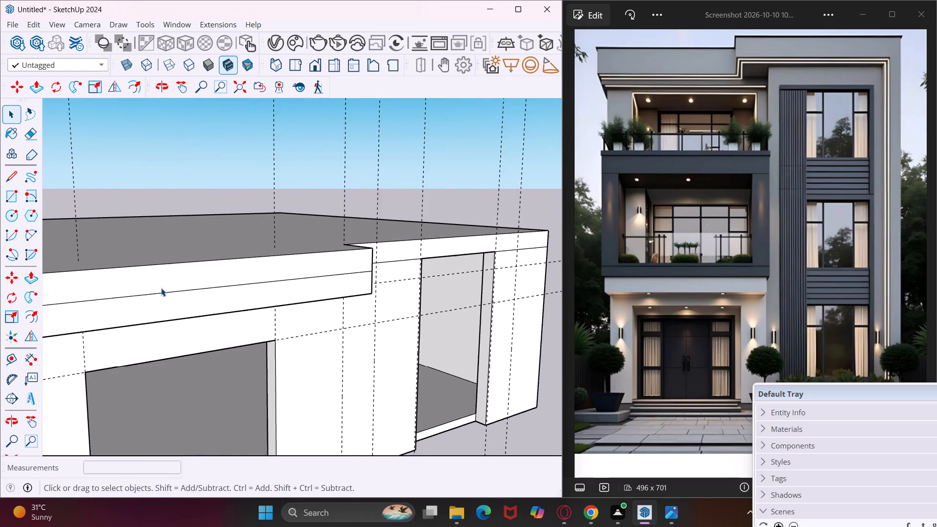
scroll(161, 288, "down", 7)
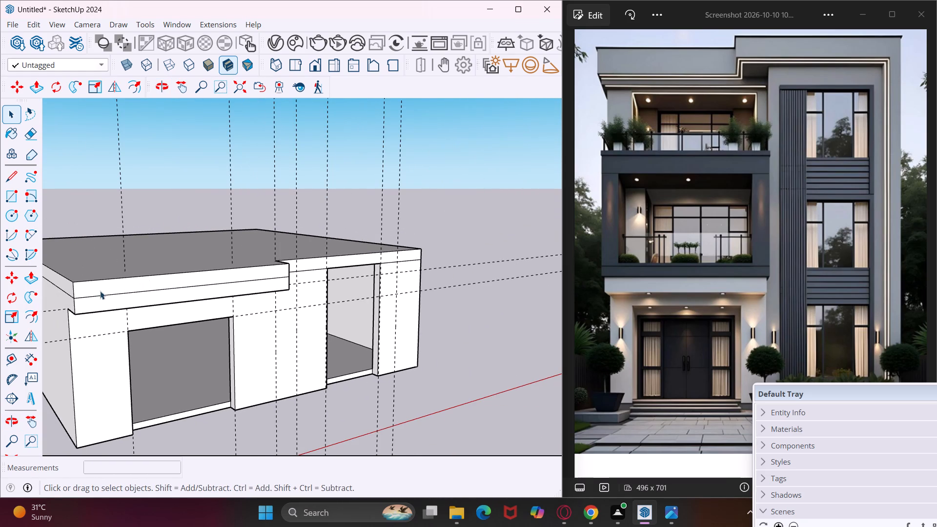
scroll(91, 293, "up", 8)
left_click(91, 293)
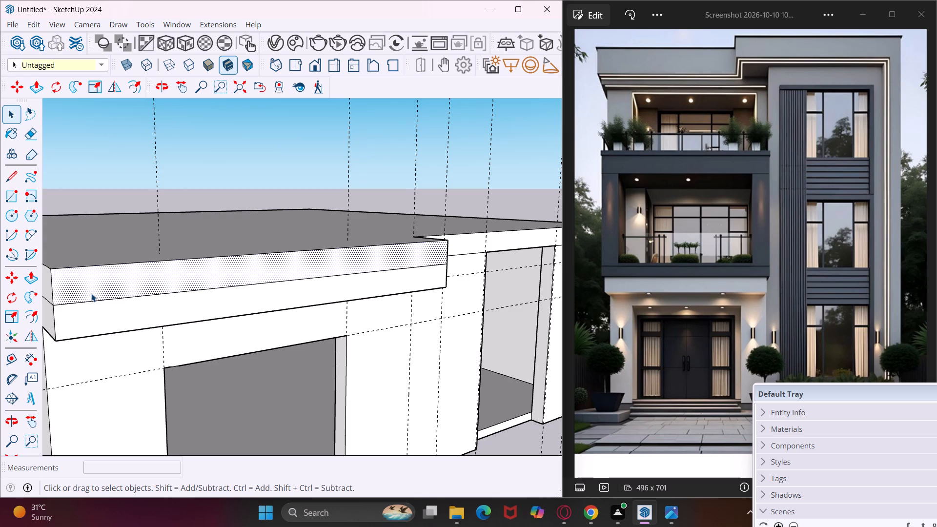
key("p")
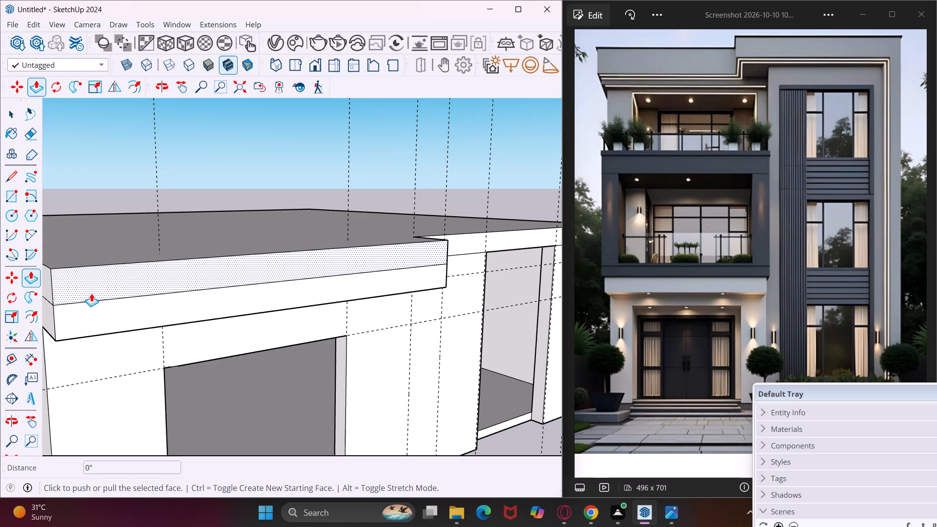
left_click(91, 293)
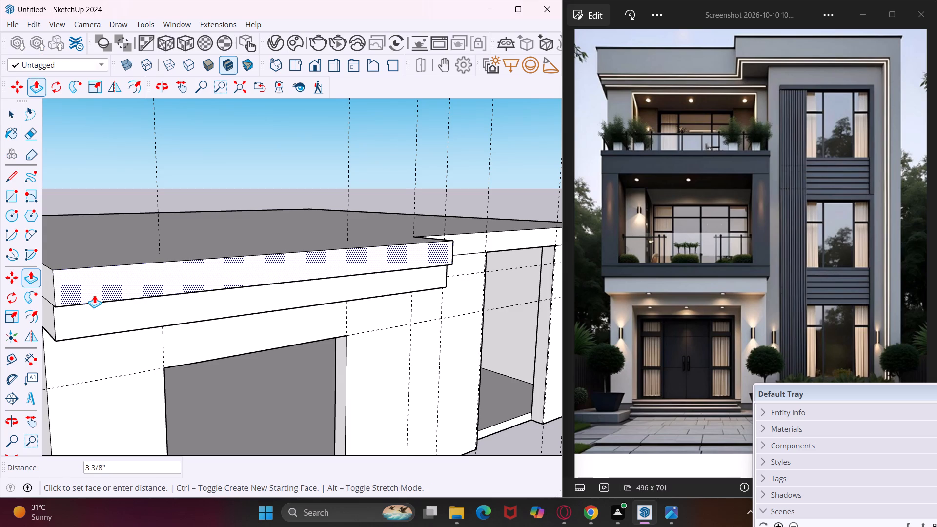
middle_click_drag(94, 295, 167, 238)
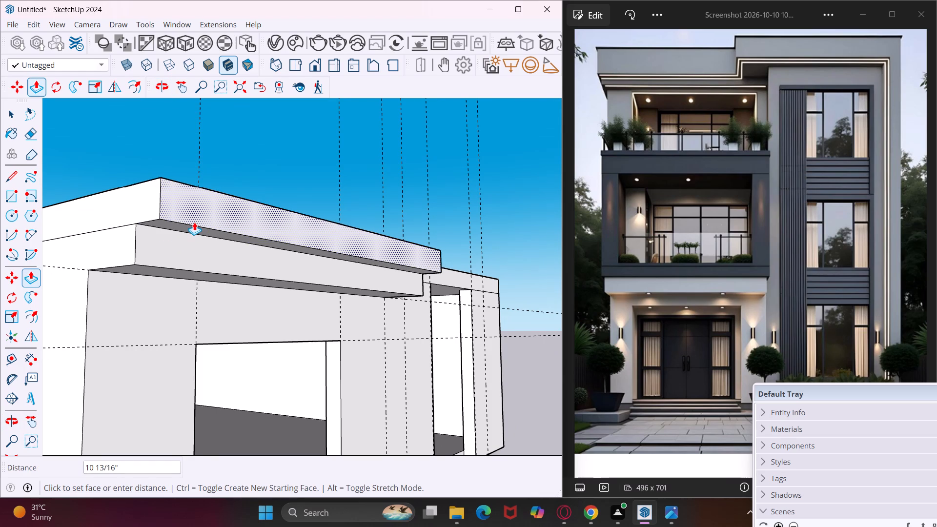
type("2\"")
key("Return")
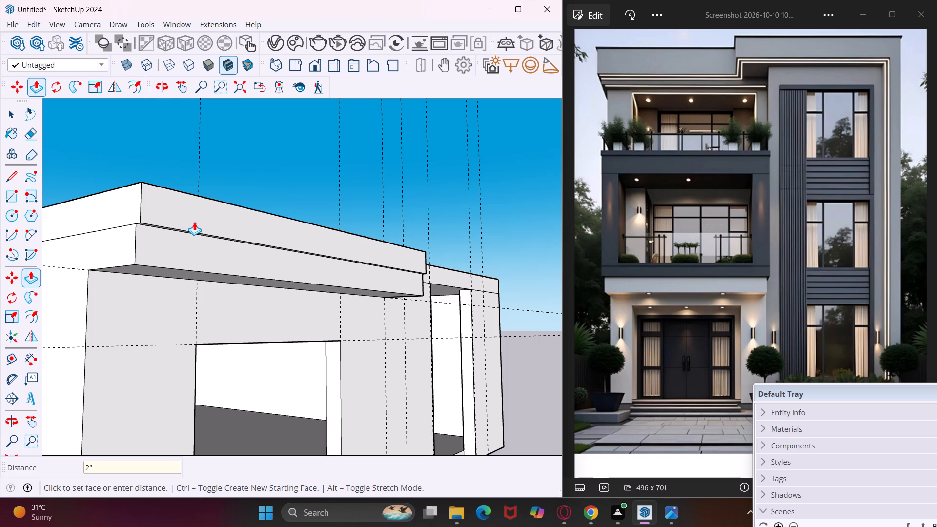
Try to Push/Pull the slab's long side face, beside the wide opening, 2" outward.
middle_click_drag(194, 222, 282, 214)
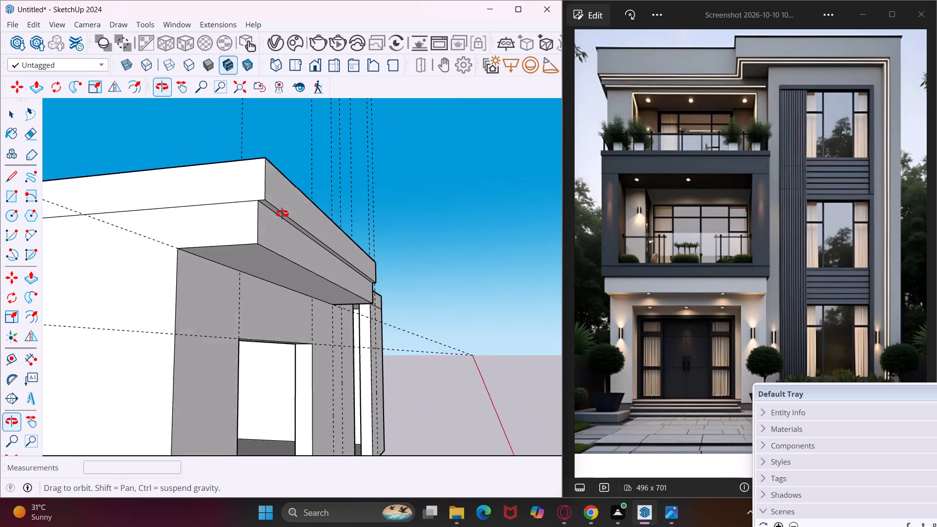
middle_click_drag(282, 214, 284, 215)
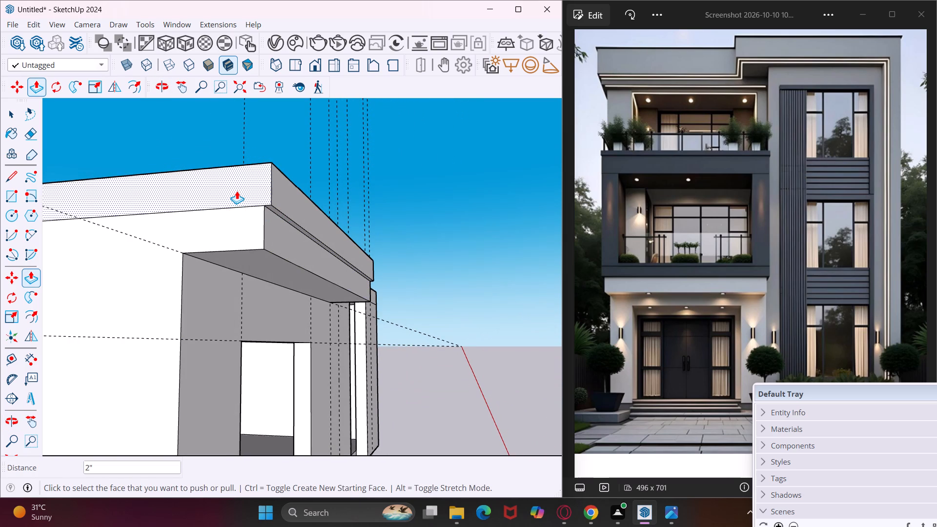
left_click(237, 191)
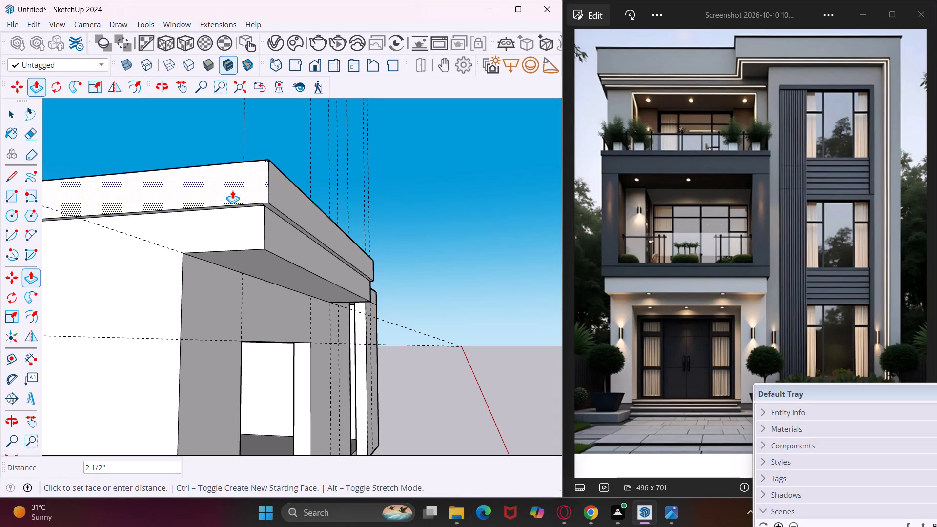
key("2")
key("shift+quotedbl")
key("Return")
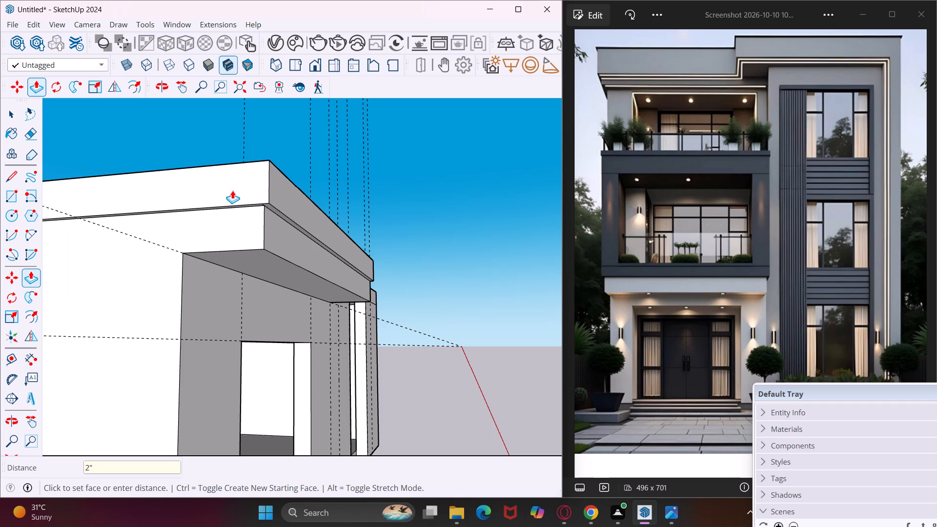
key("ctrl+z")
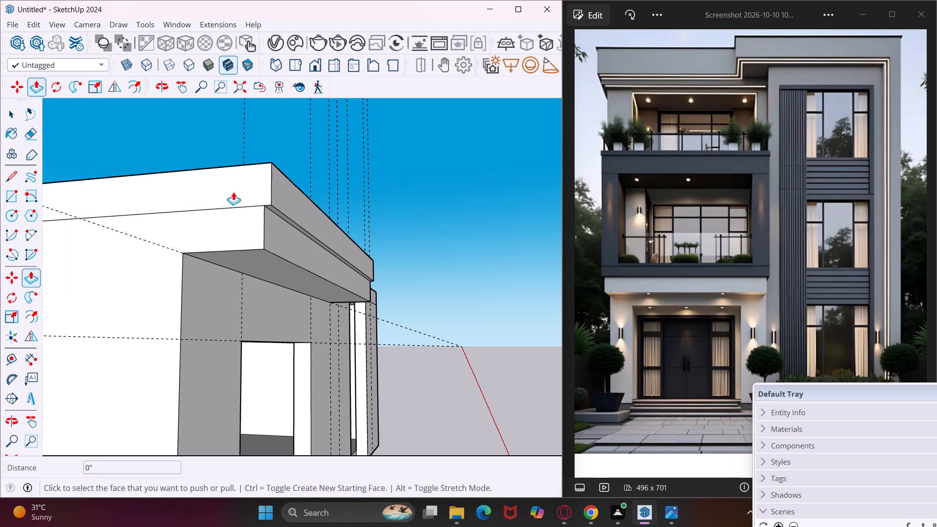
Push/Pull the overhang's upper end face, on the side toward the narrow opening, 2" outward.
middle_click_drag(254, 187, 97, 215)
scroll(97, 215, "down", 3)
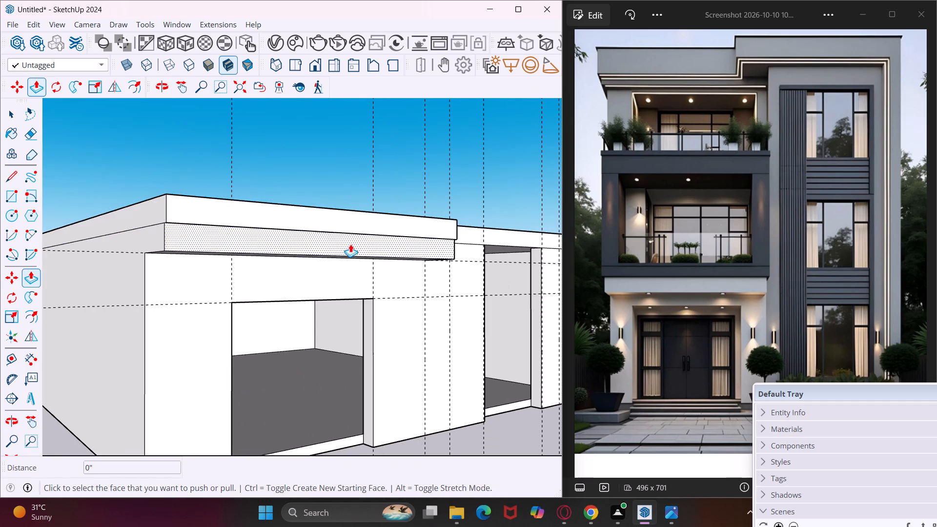
middle_click_drag(415, 214, 133, 230)
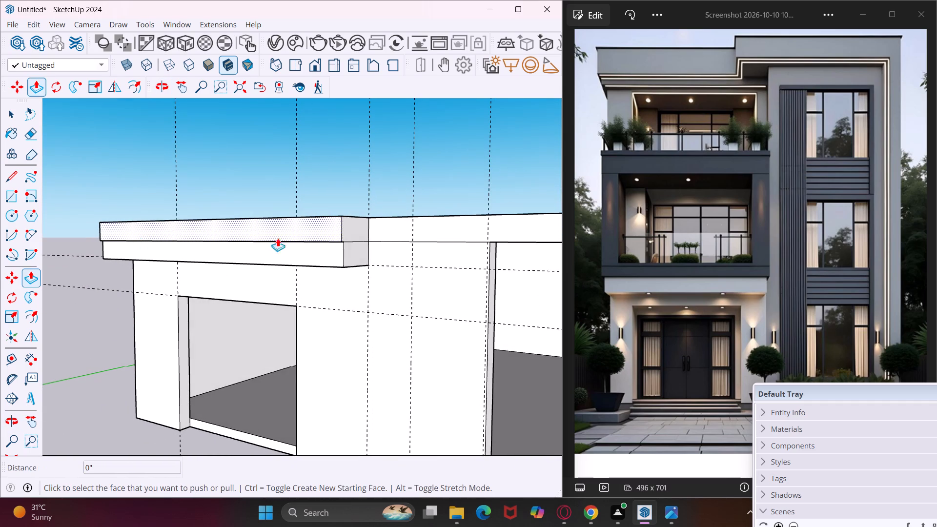
scroll(348, 227, "up", 6)
left_click(347, 227)
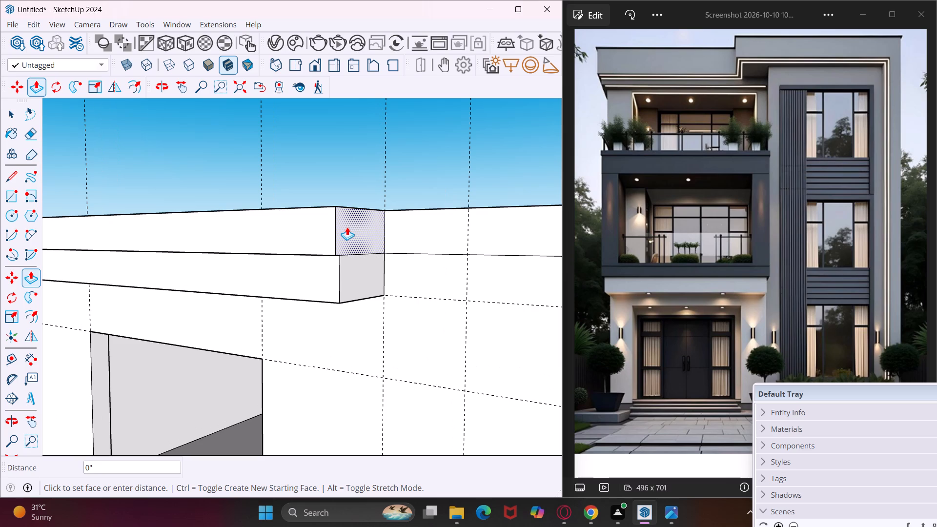
type("2\"")
key("Return")
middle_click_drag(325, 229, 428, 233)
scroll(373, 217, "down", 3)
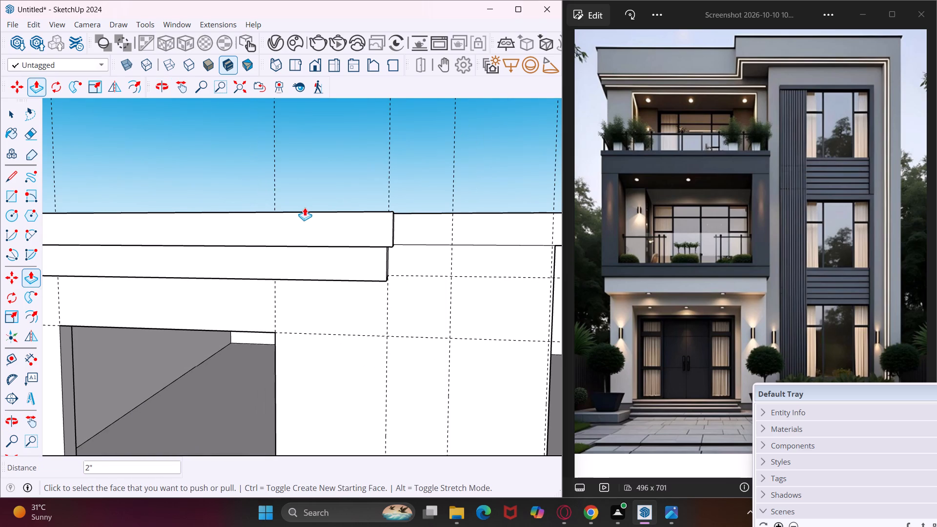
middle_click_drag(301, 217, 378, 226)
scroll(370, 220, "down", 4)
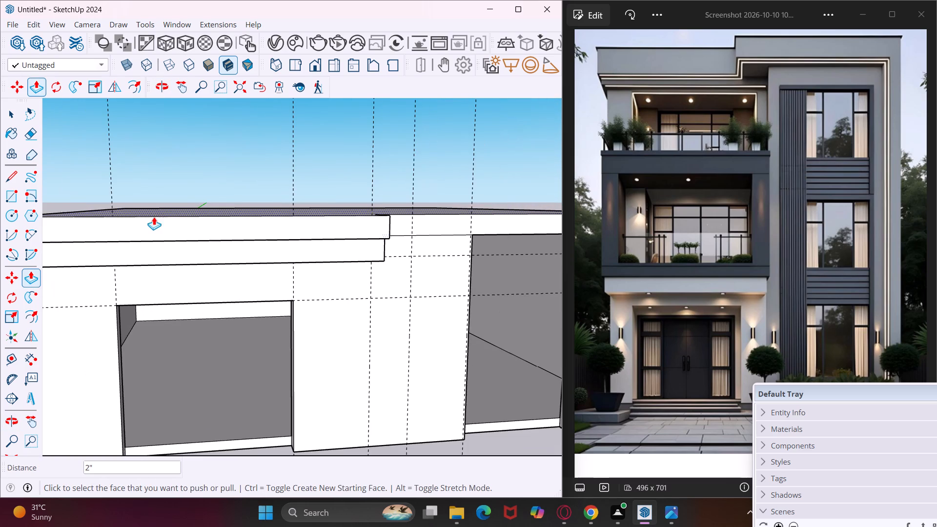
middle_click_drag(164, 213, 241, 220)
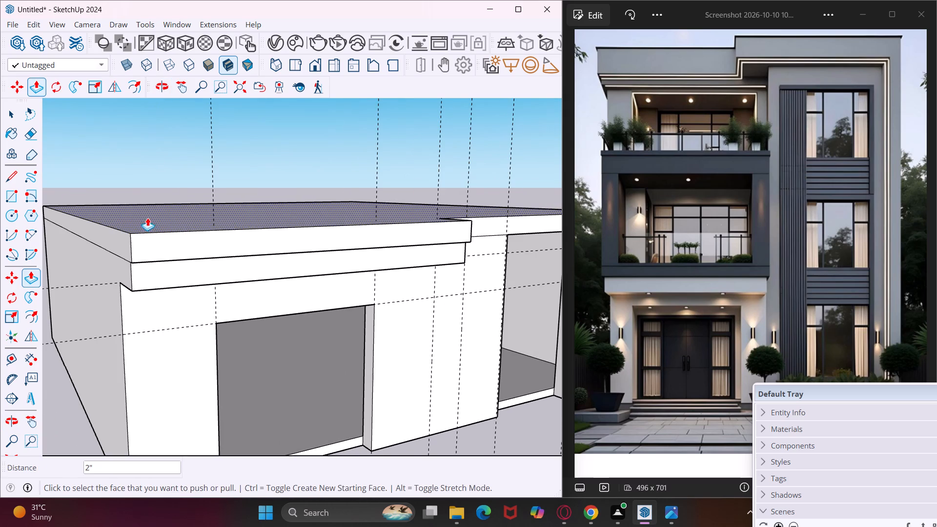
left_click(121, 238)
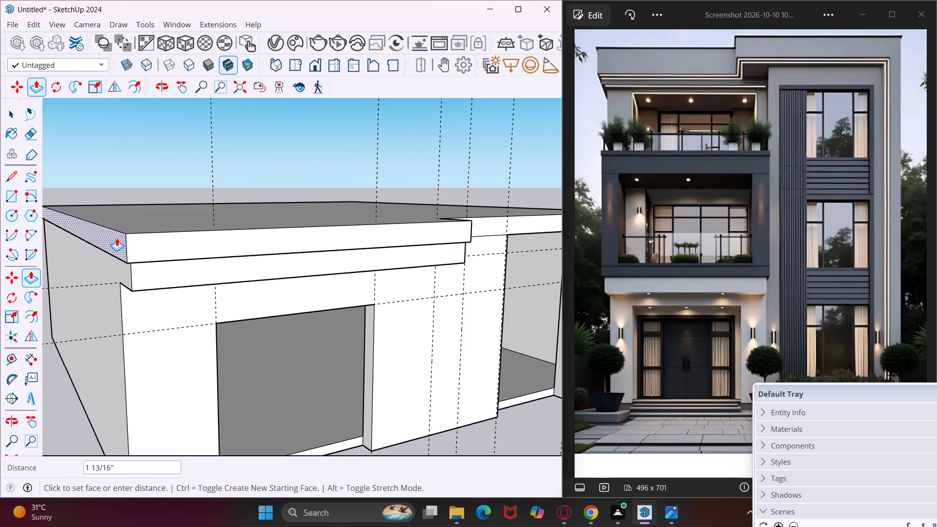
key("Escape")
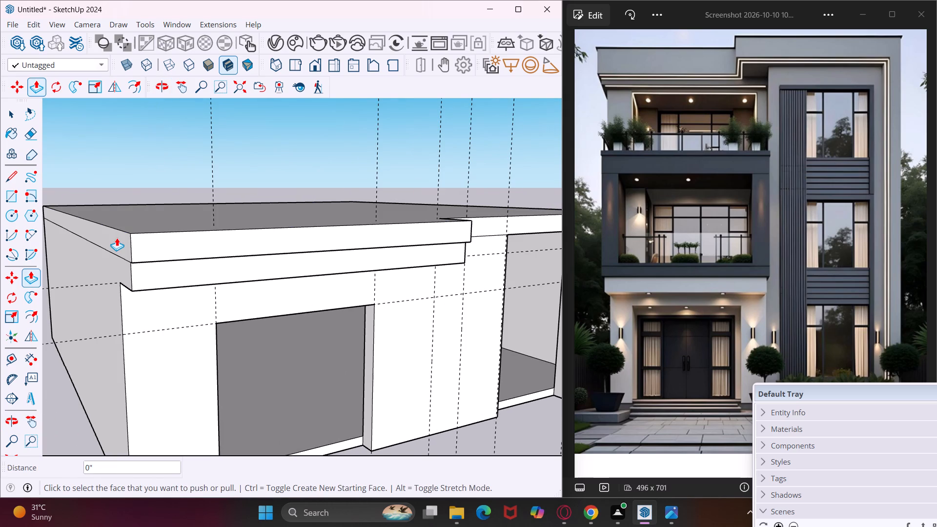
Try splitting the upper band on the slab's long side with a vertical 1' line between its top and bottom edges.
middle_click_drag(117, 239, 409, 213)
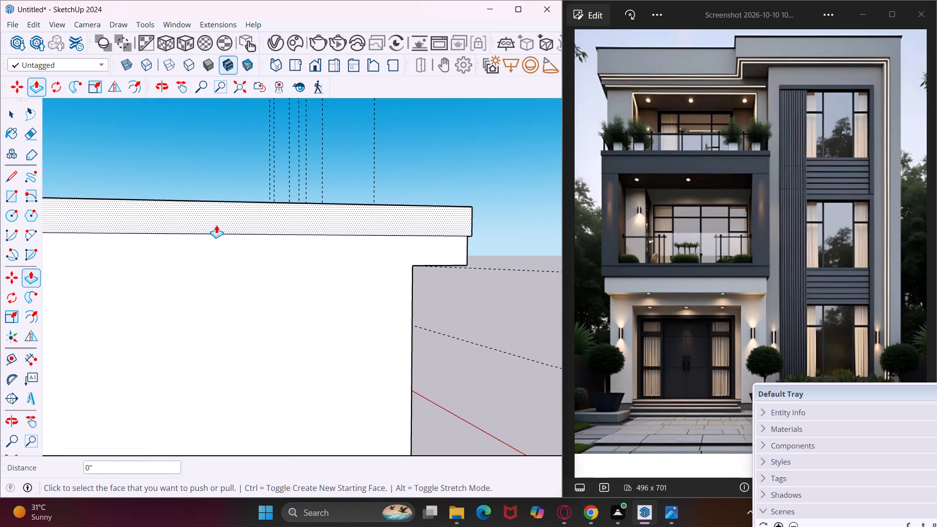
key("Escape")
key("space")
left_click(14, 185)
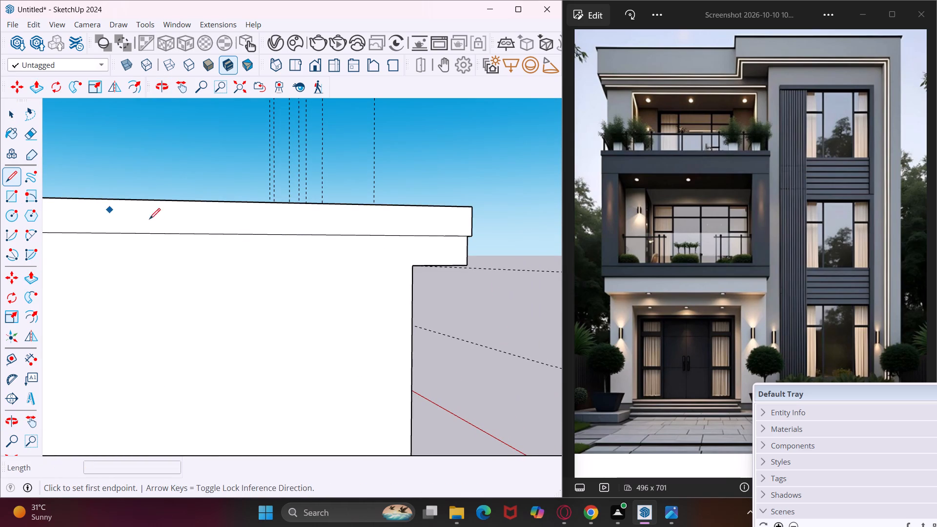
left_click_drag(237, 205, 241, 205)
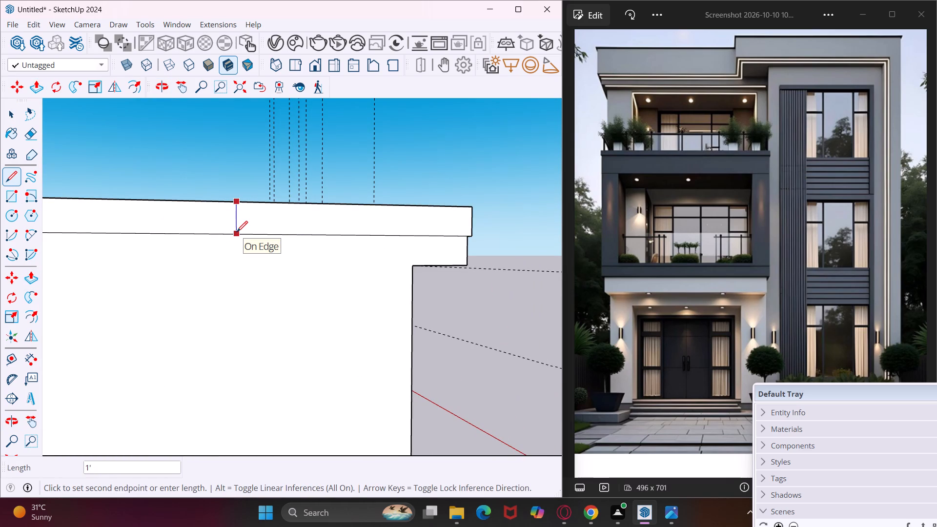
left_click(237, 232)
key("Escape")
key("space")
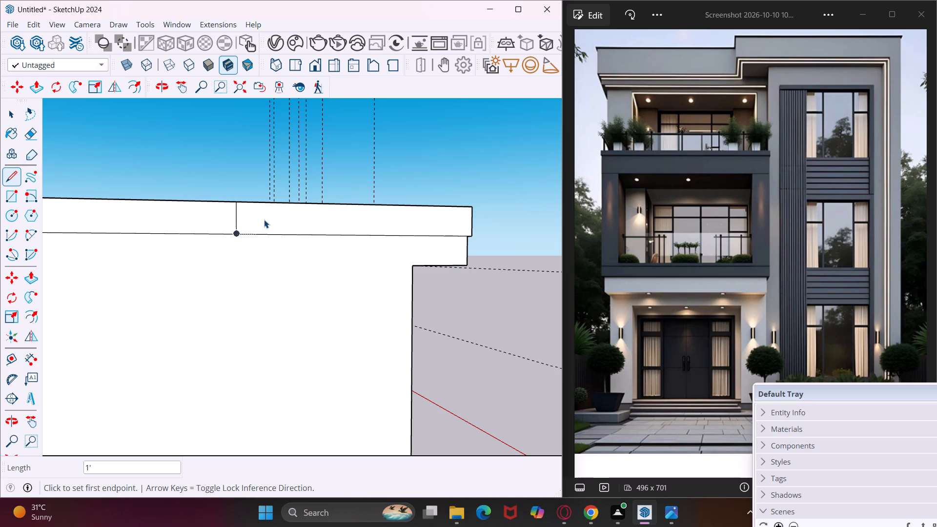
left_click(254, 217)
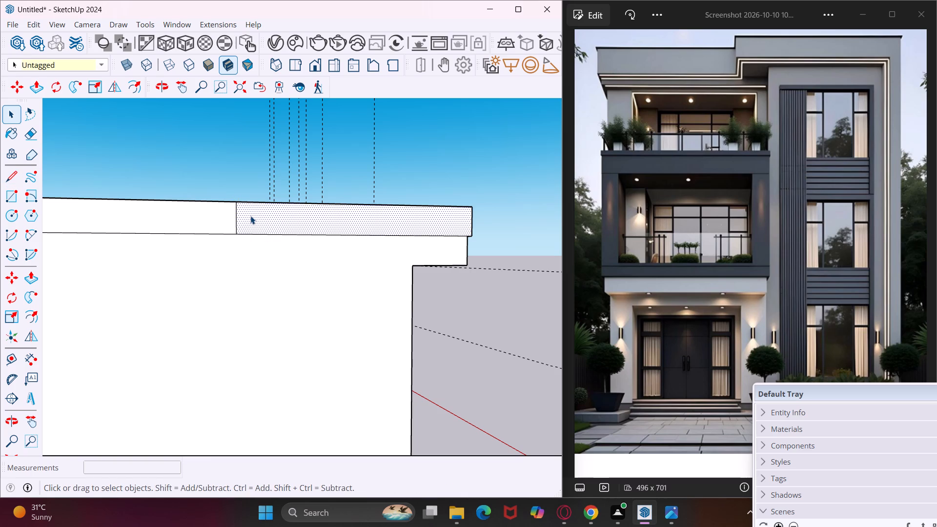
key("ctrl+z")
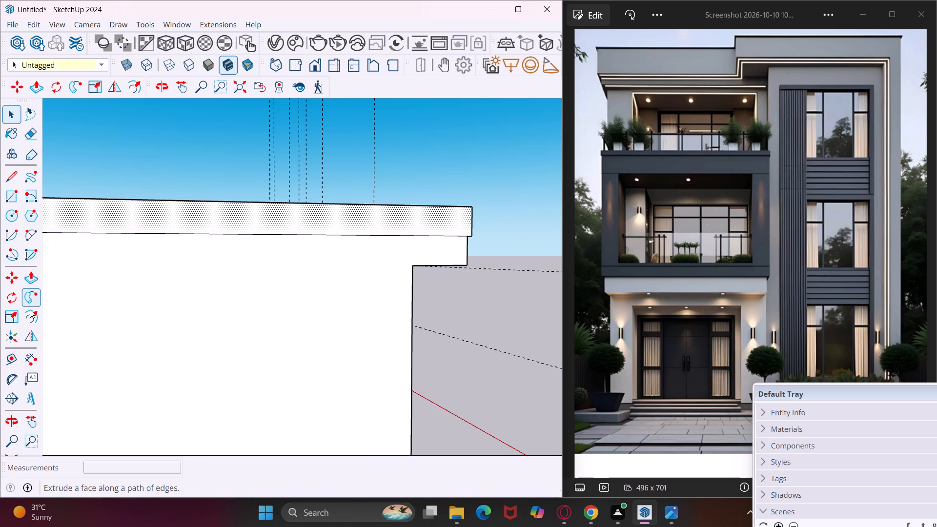
Place guides 9" inside both side edges and the rear edge of the slab's top face.
middle_click_drag(261, 222, 261, 248)
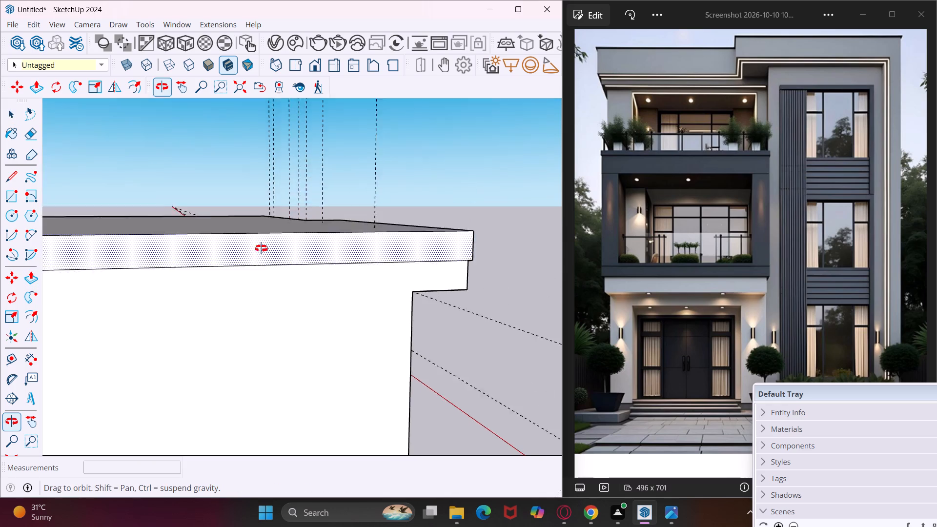
middle_click_drag(261, 248, 267, 304)
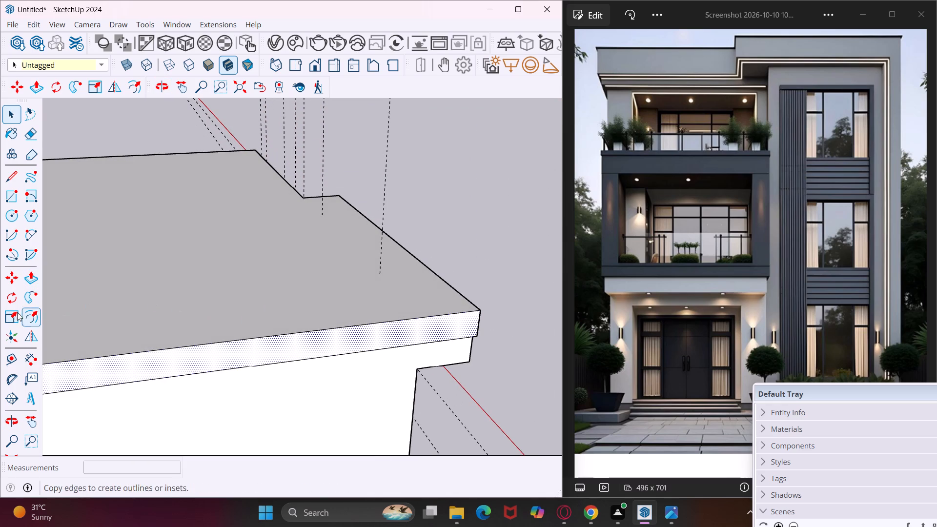
left_click(9, 363)
scroll(242, 277, "down", 9)
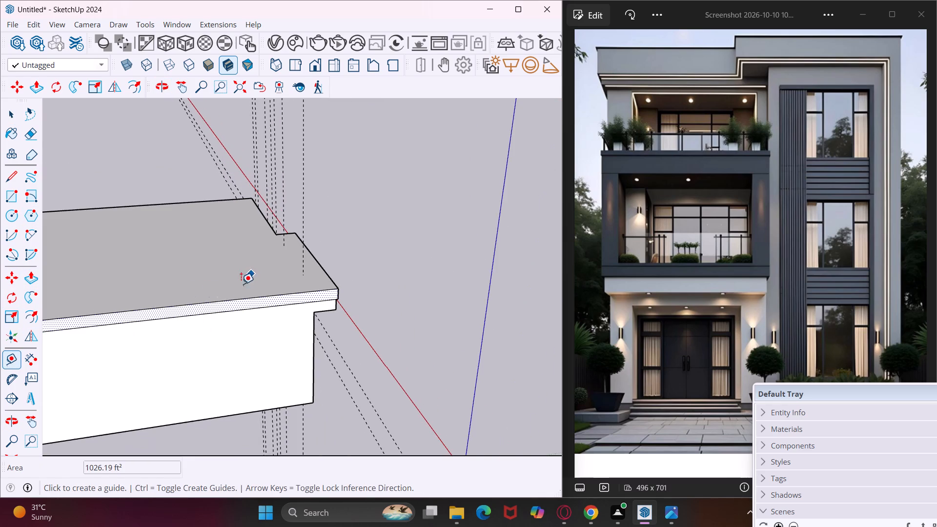
middle_click_drag(198, 296, 404, 284)
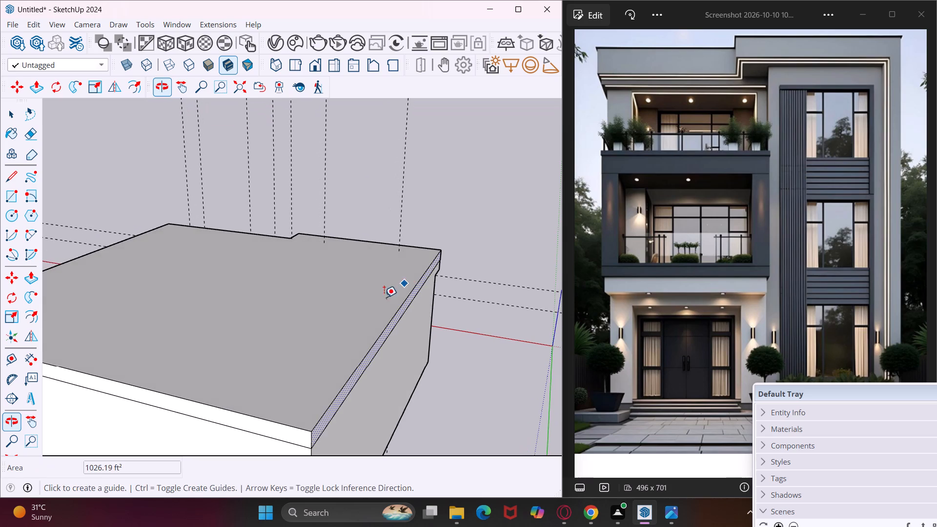
left_click(383, 327)
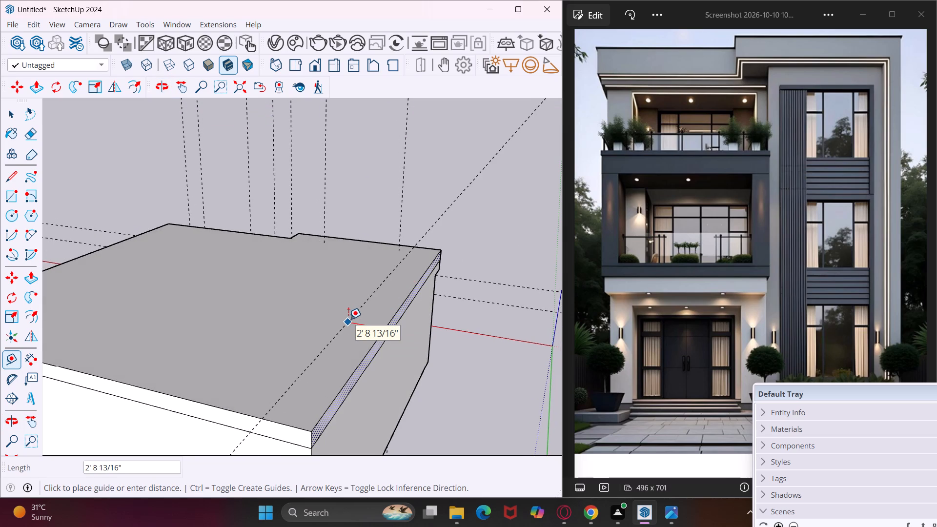
key("9")
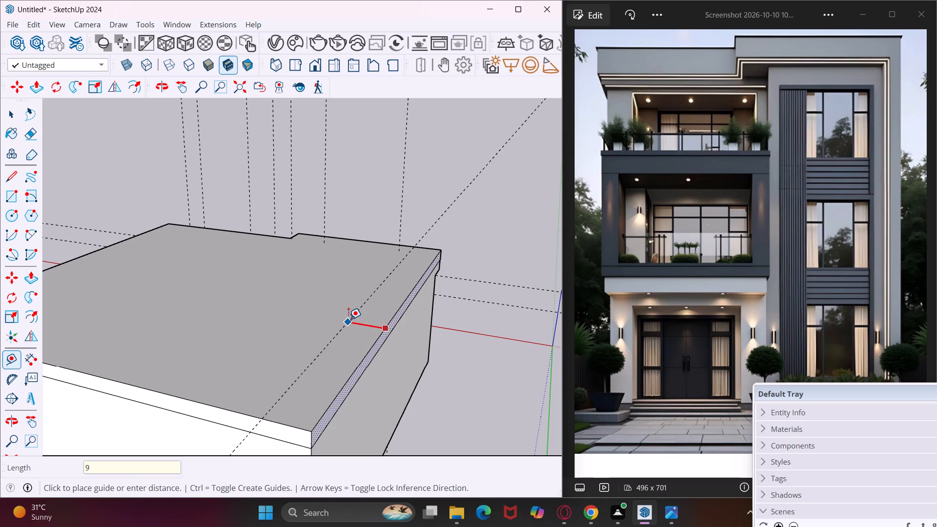
key("shift+quotedbl")
key("Return")
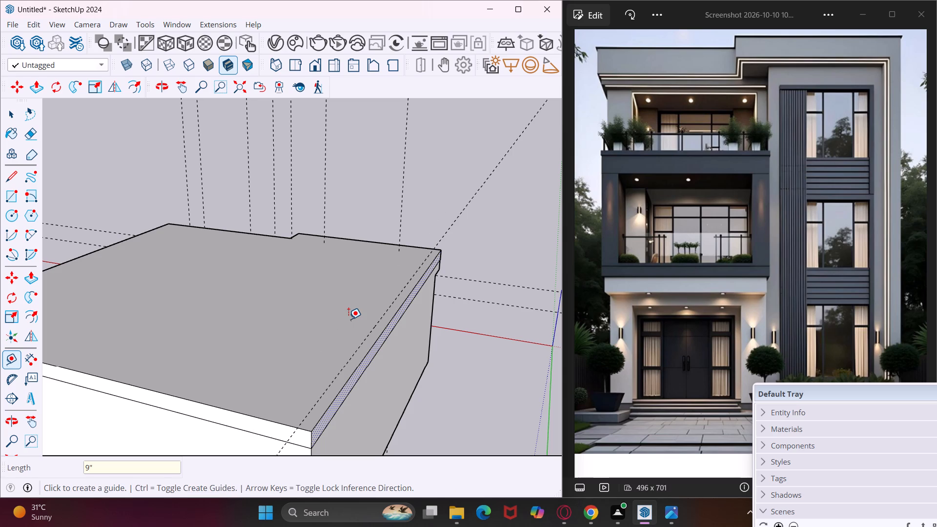
left_click(253, 414)
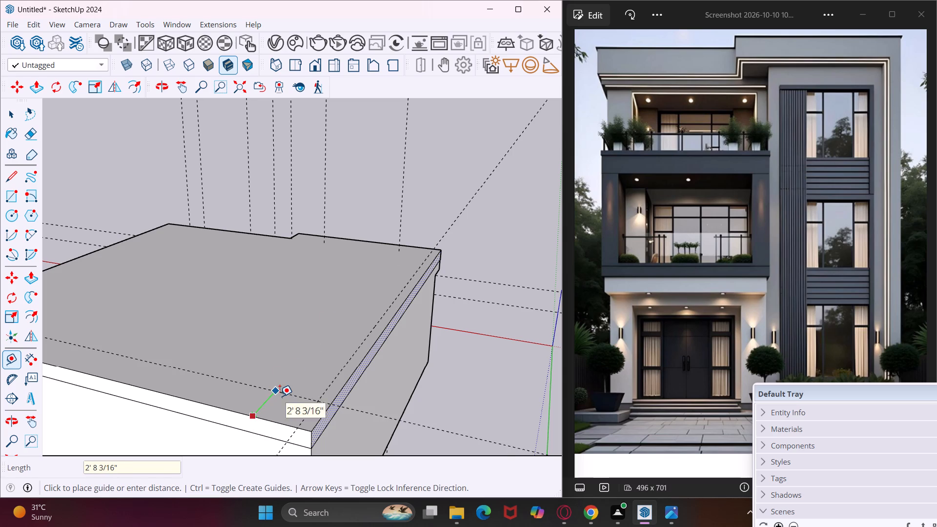
type("9\"")
key("Return")
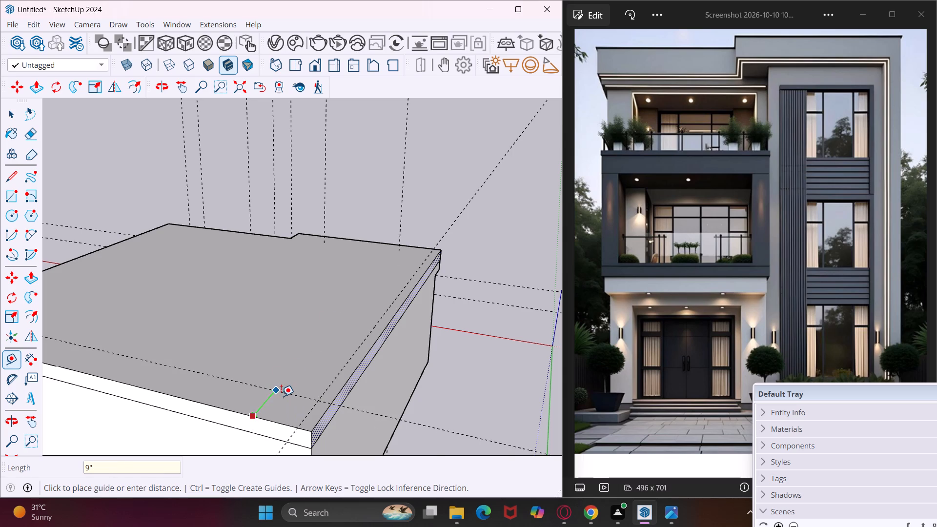
left_click(78, 263)
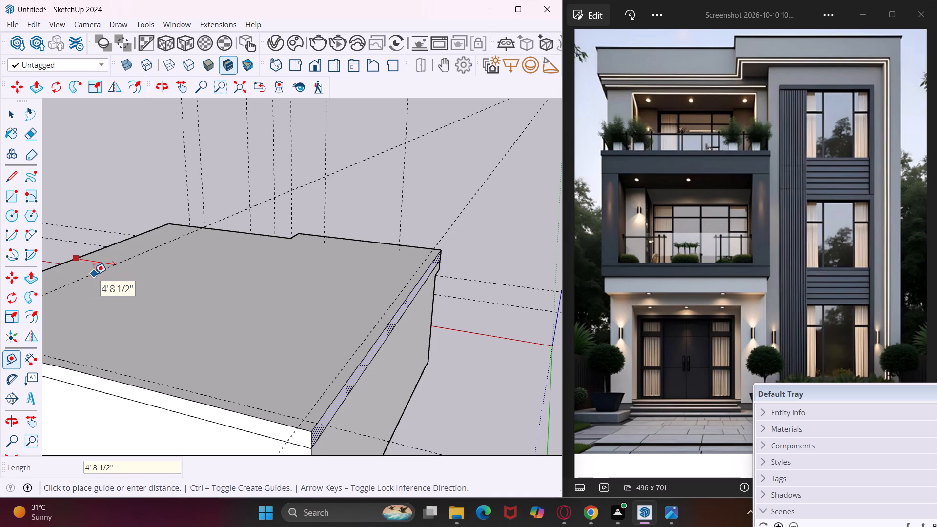
type("9\"")
key("Return")
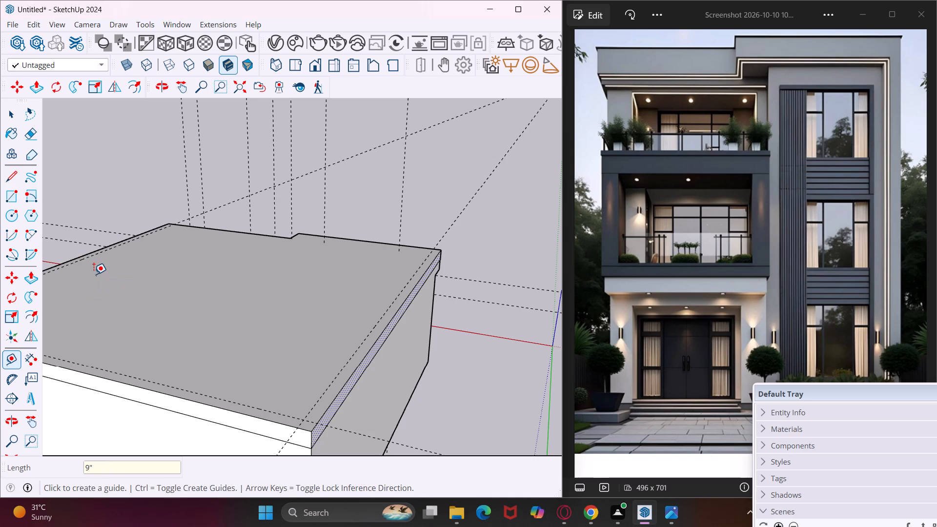
Place a guide 6" inside the recessed front edge of the slab's top, beside the overhang's step.
scroll(94, 274, "up", 3)
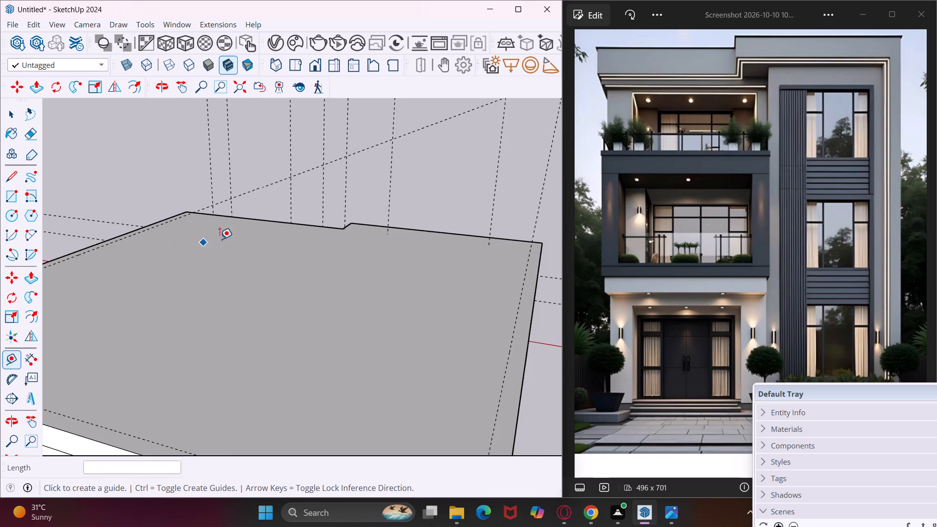
left_click(268, 222)
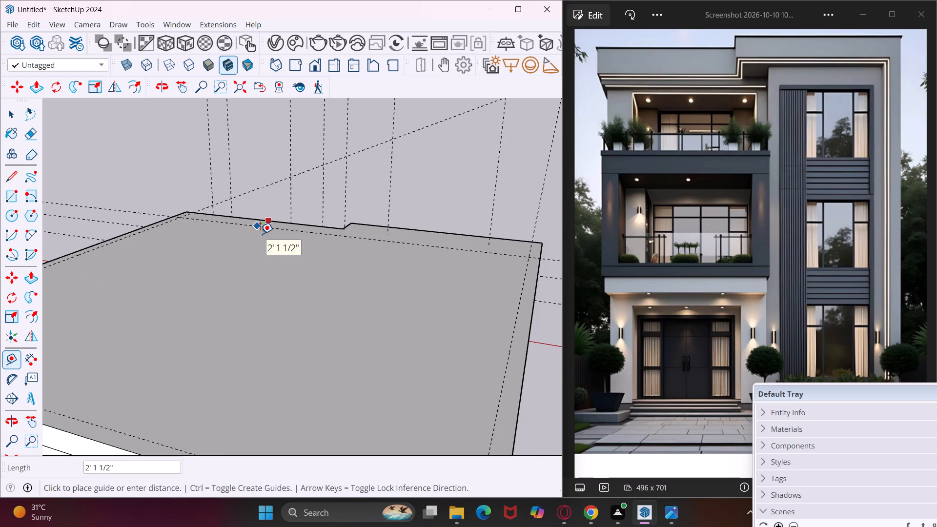
key("6")
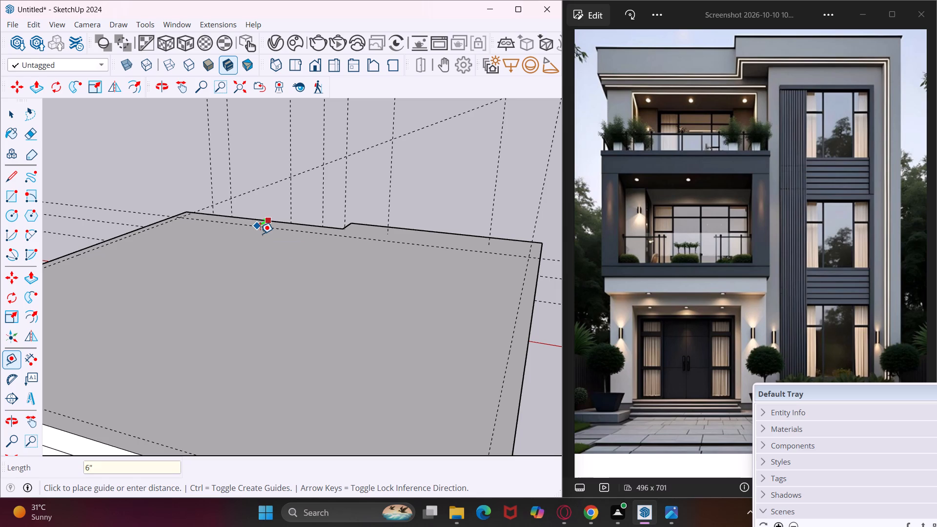
key("shift+quotedbl")
key("Return")
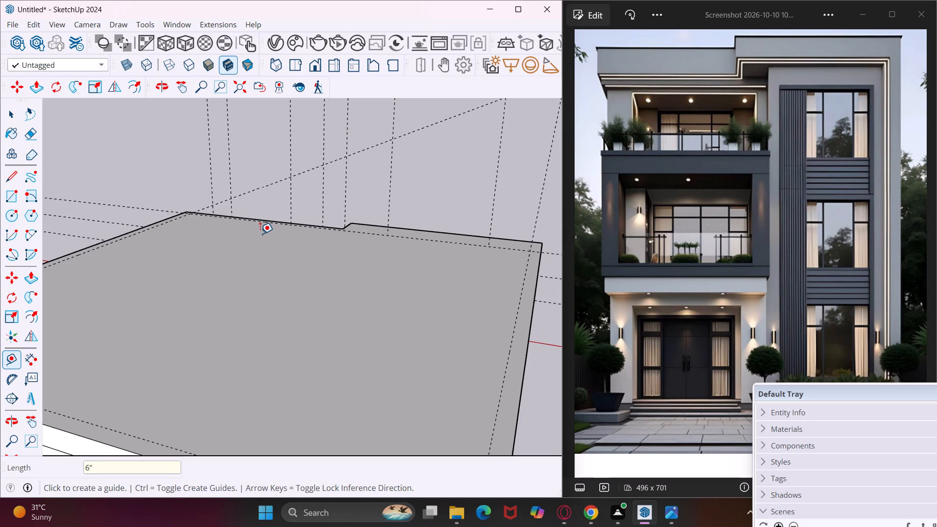
Place a guide on the slab's top 6' behind the front 6" guide, toward the rear.
scroll(328, 239, "up", 4)
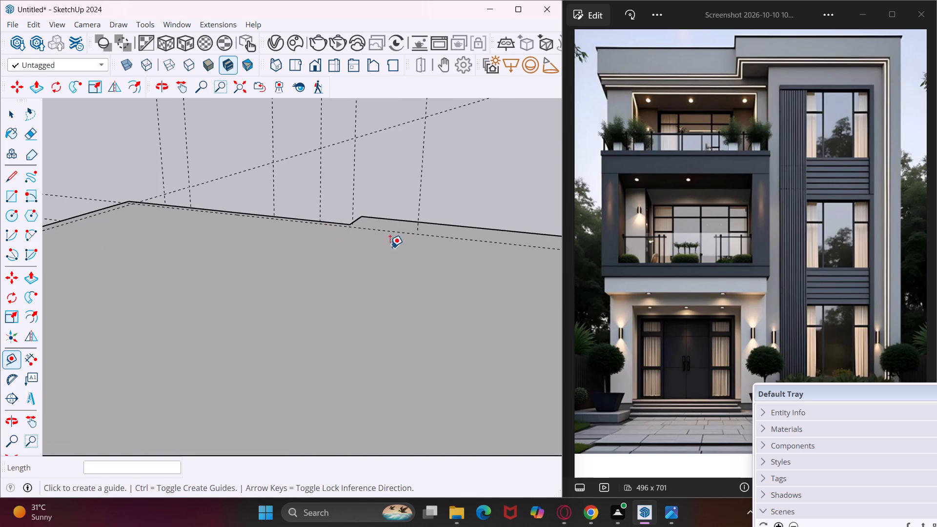
scroll(356, 241, "down", 6)
middle_click_drag(328, 270, 365, 269)
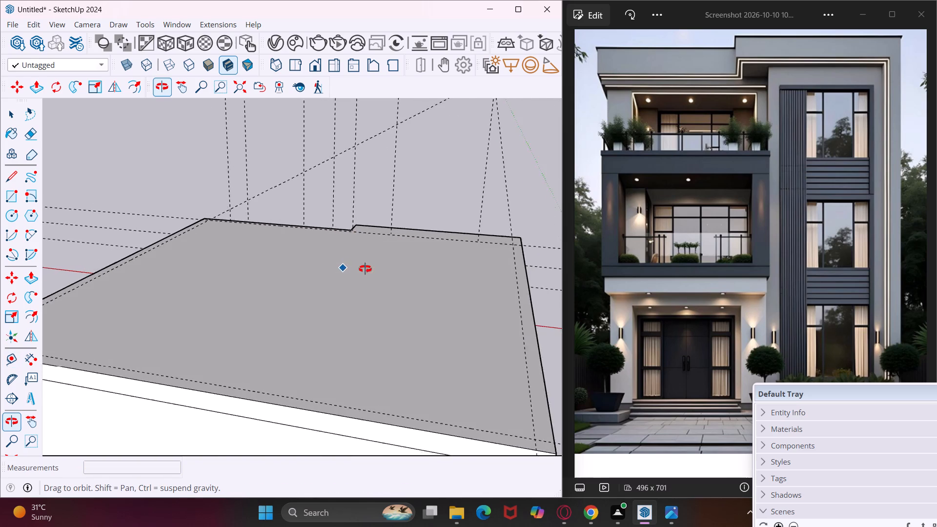
middle_click_drag(365, 269, 348, 335)
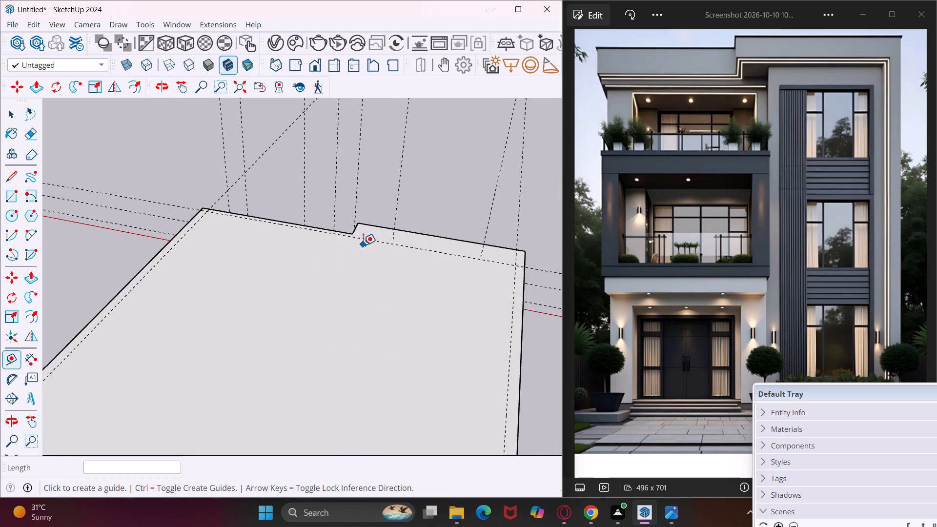
scroll(377, 246, "up", 2)
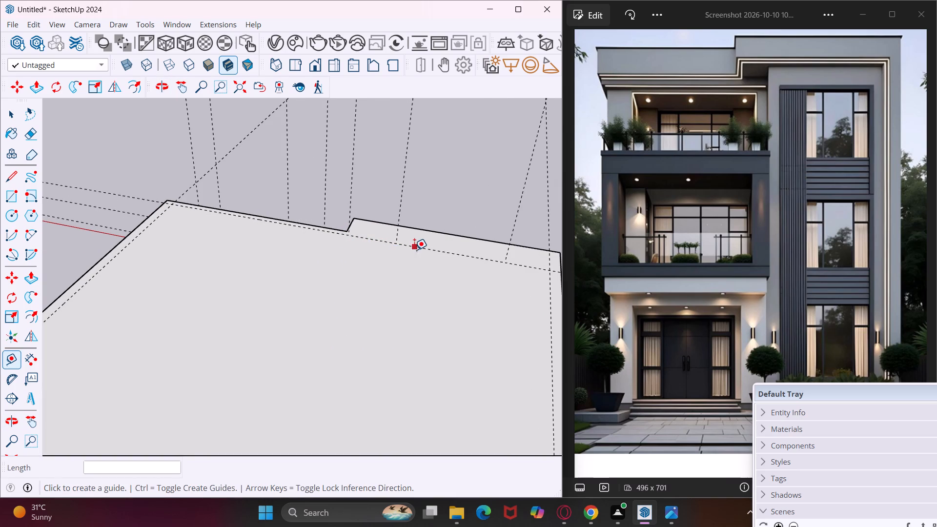
left_click(414, 250)
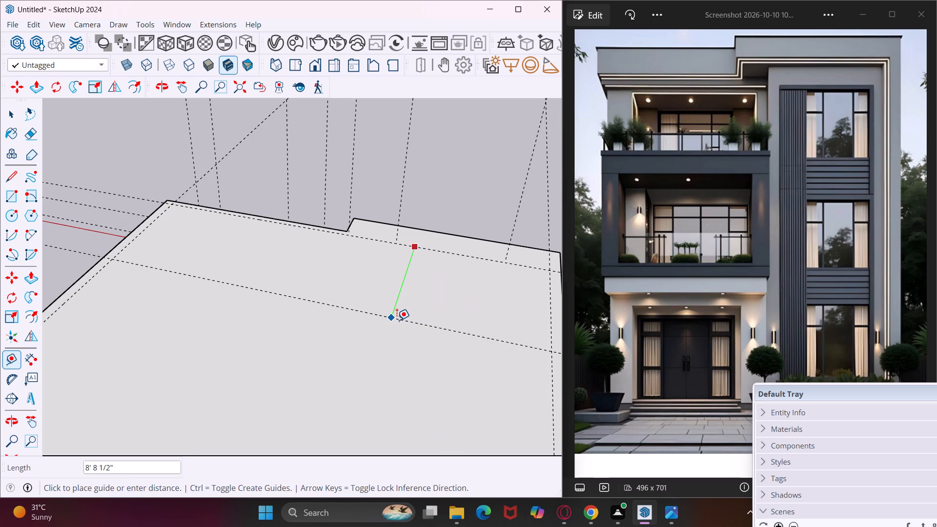
type("6'")
key("Return")
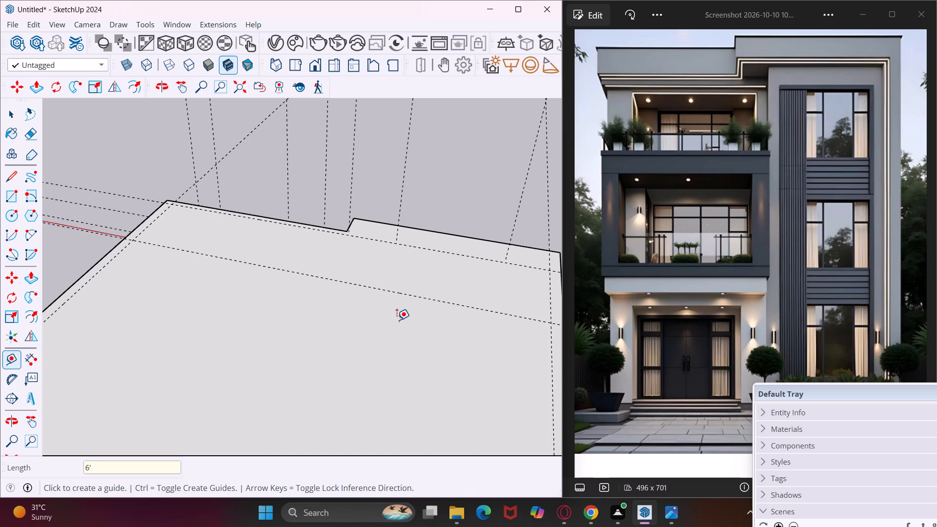
Place a parallel guide 9" behind the 6' guide to mark the wall thickness.
middle_click_drag(397, 320, 415, 308)
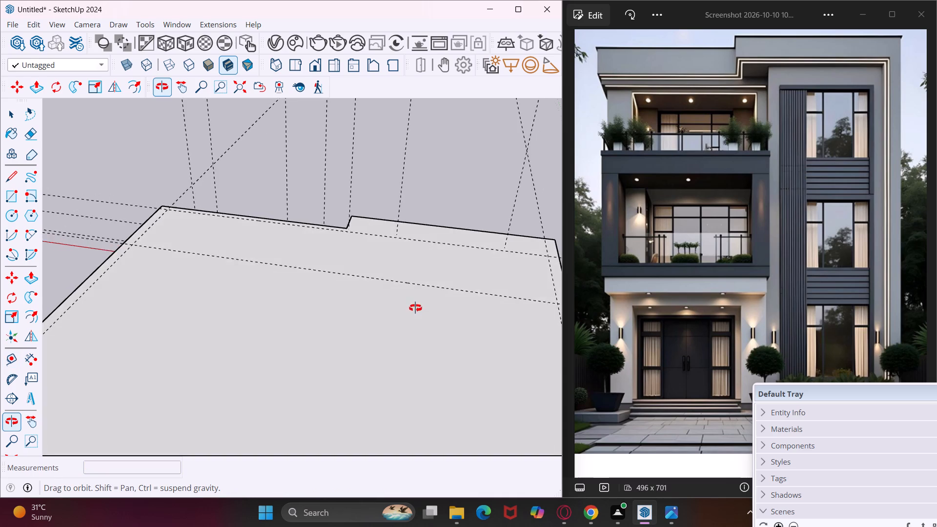
middle_click_drag(415, 308, 419, 270)
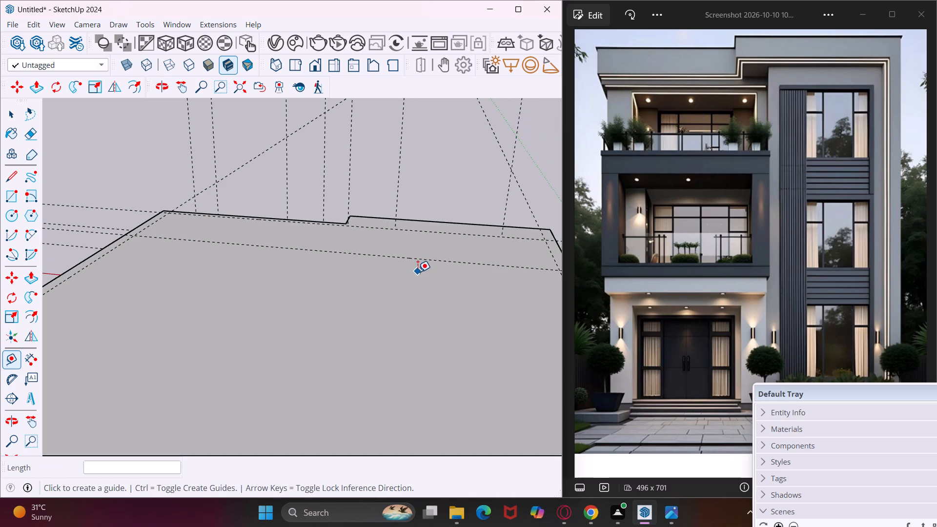
left_click(442, 262)
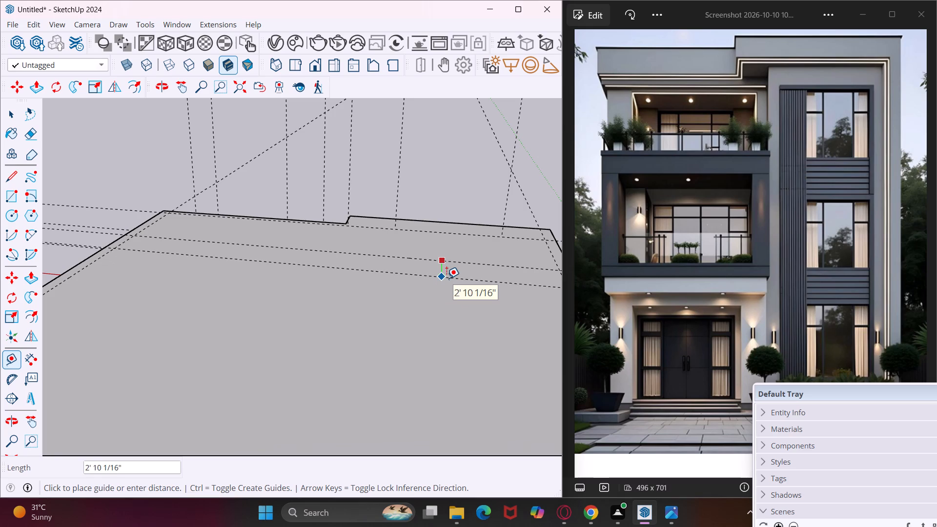
type("9\"")
key("Return")
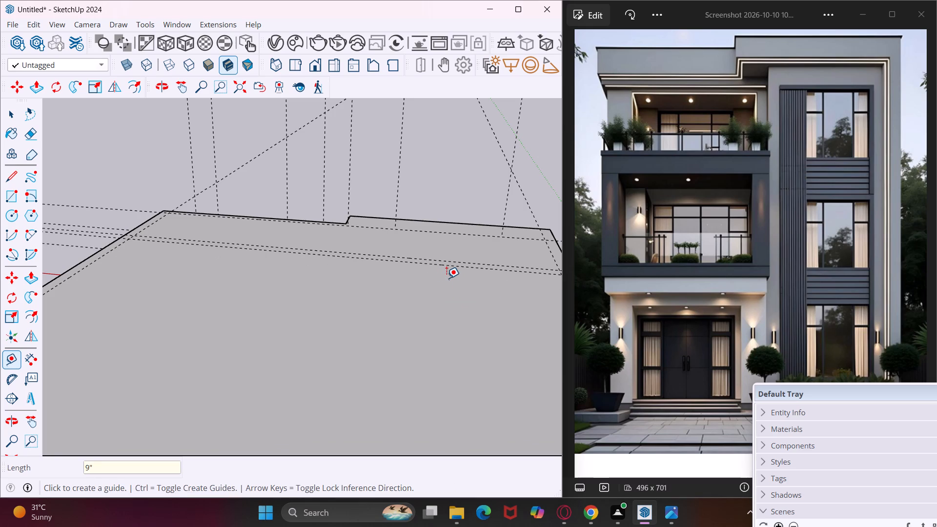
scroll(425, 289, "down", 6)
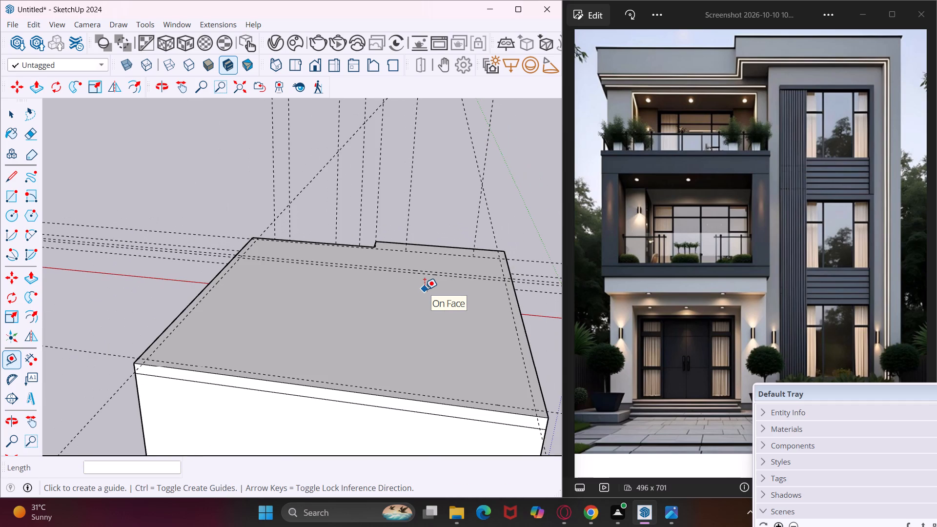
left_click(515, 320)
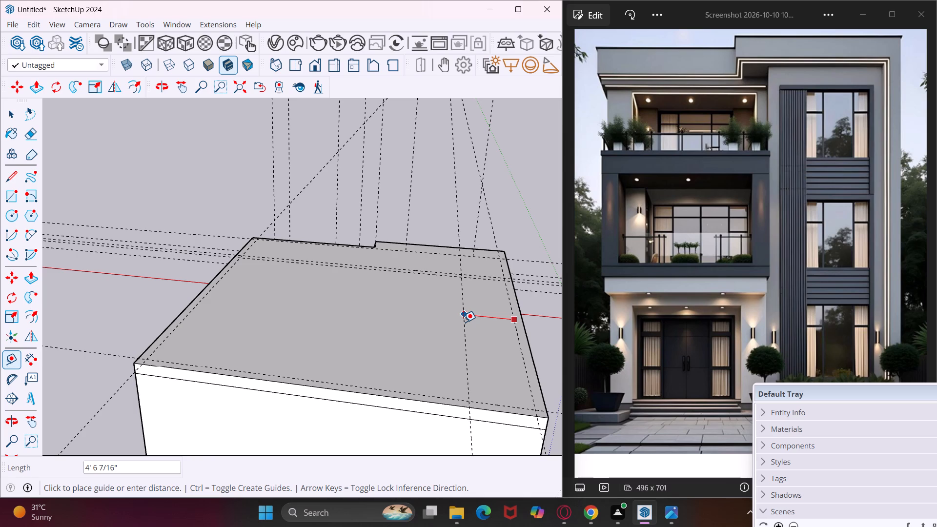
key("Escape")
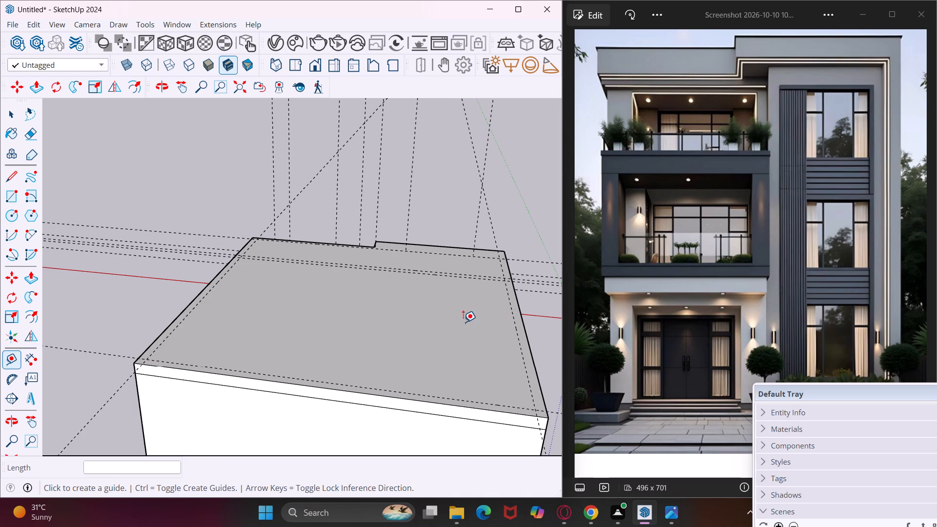
Draw a 9" by 31' 6" wall rectangle on the slab's top along the side edge adjoining the recessed front.
left_click(13, 202)
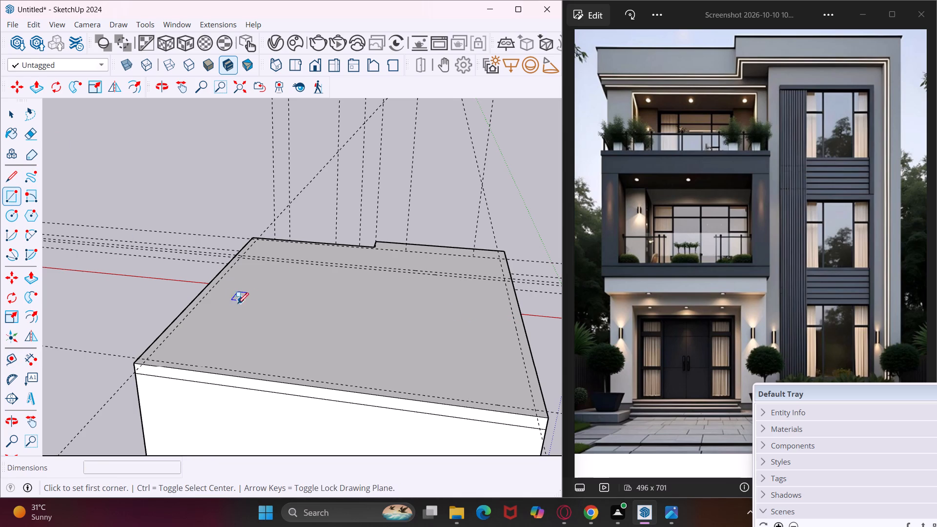
scroll(250, 241, "up", 3)
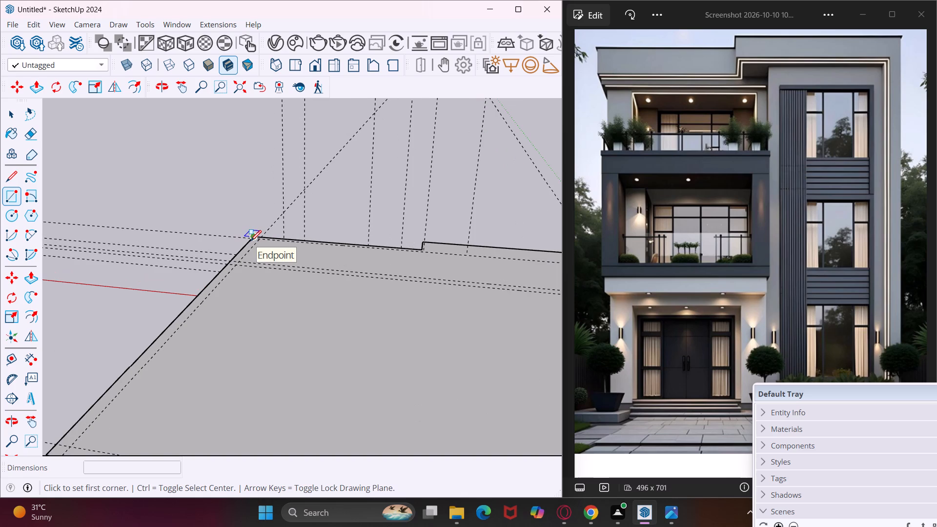
scroll(250, 241, "up", 7)
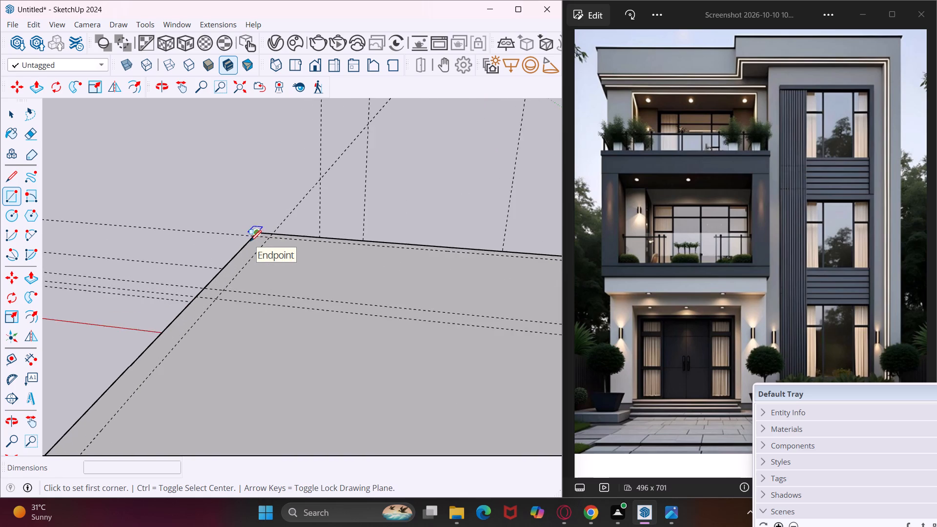
scroll(250, 241, "up", 3)
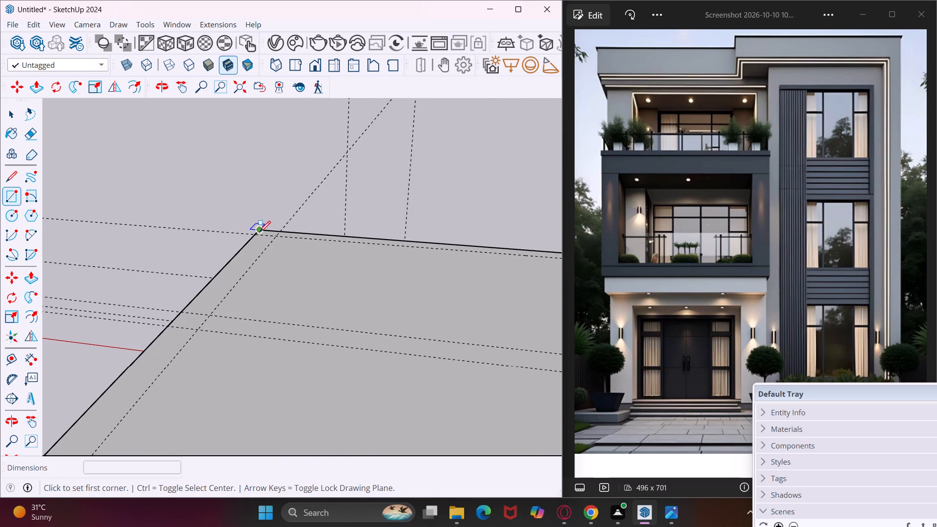
left_click(260, 232)
scroll(258, 274, "down", 12)
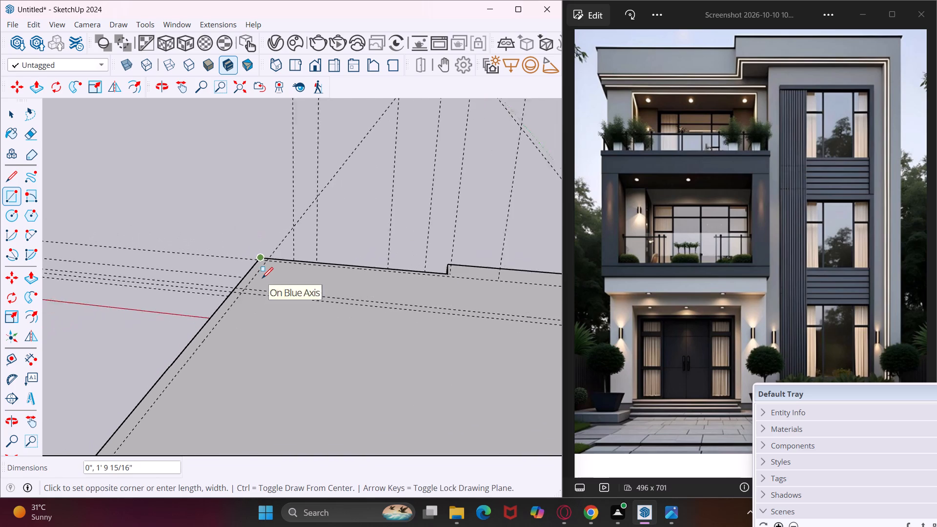
scroll(262, 278, "down", 5)
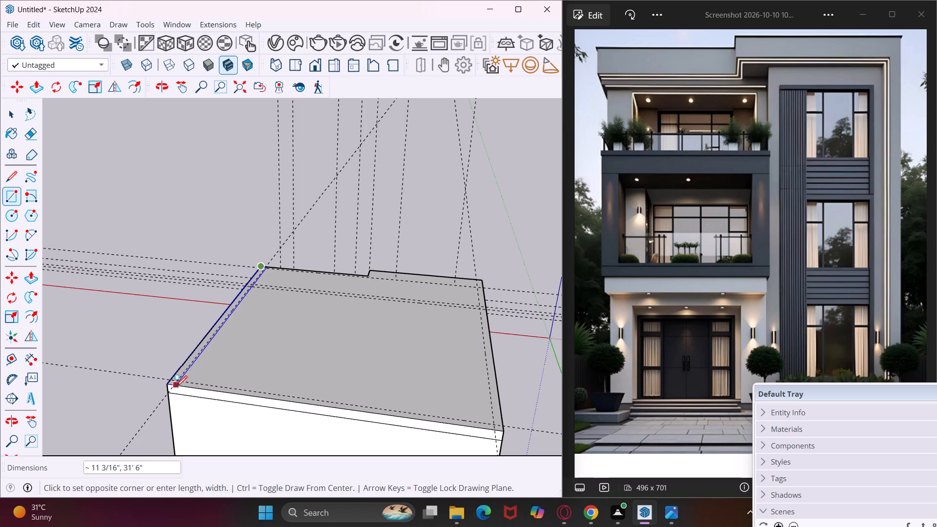
scroll(175, 385, "up", 4)
scroll(174, 385, "up", 18)
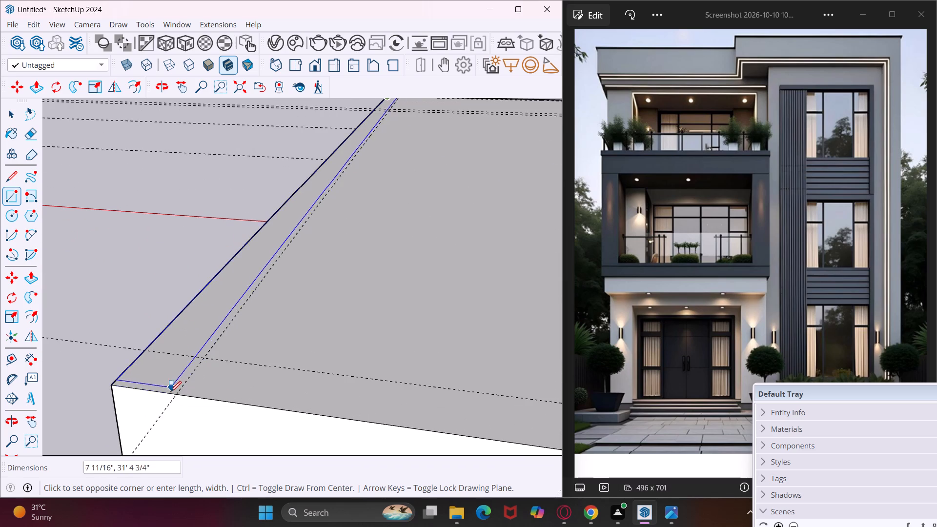
left_click(178, 398)
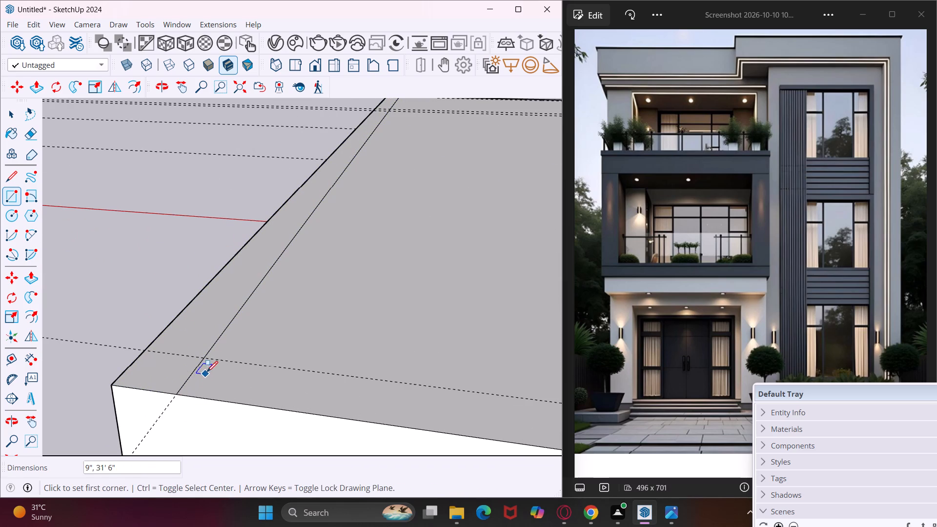
Draw a 9" by 30' 9" wall rectangle along the slab's rear edge, from the side wall strip to the opposite rear corner.
left_click(205, 358)
scroll(187, 367, "down", 2)
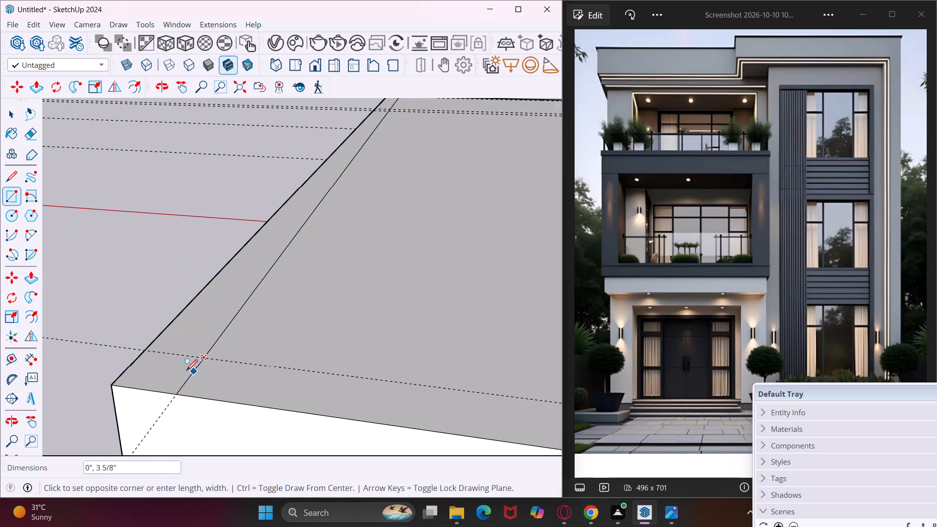
scroll(186, 370, "down", 20)
scroll(181, 382, "down", 5)
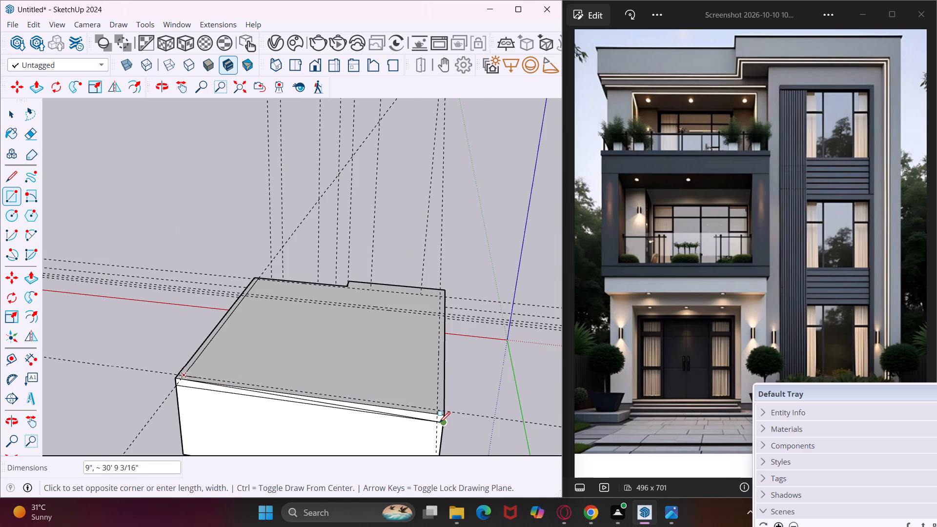
scroll(443, 419, "up", 10)
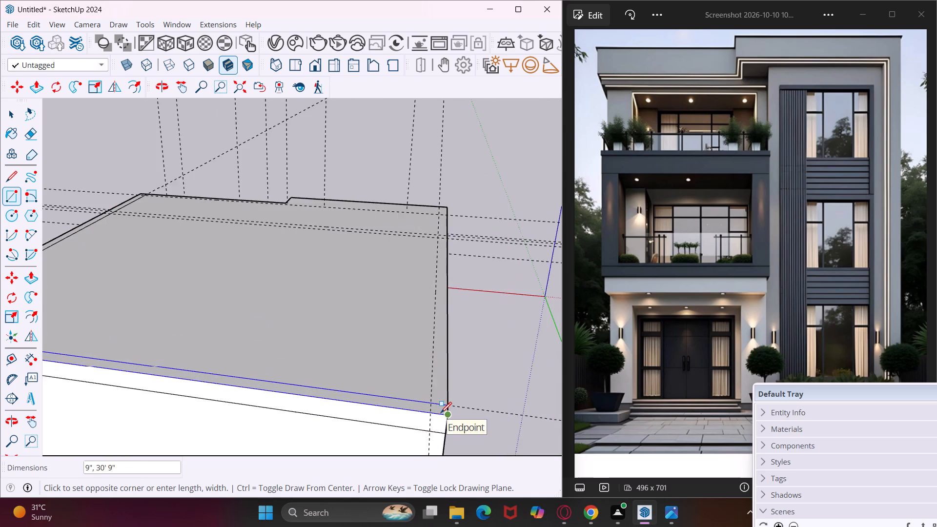
scroll(441, 413, "up", 13)
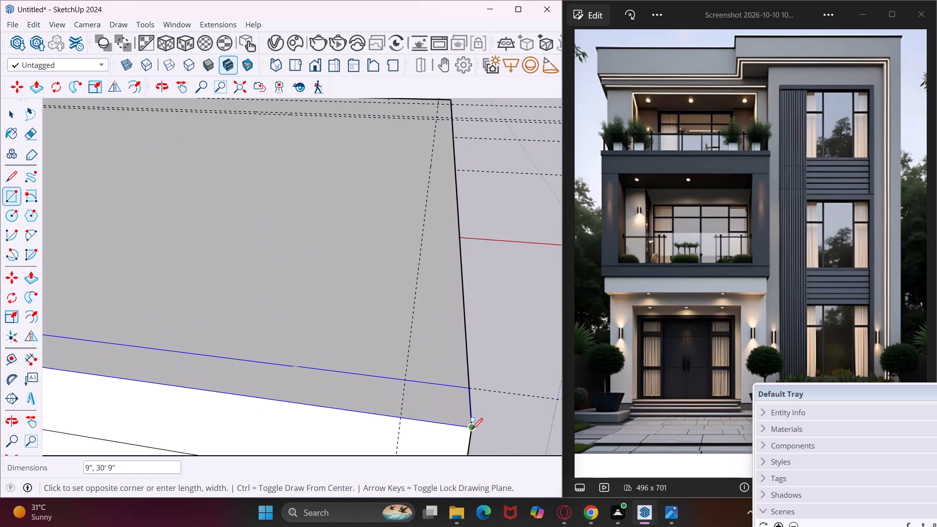
left_click(472, 429)
key("Escape")
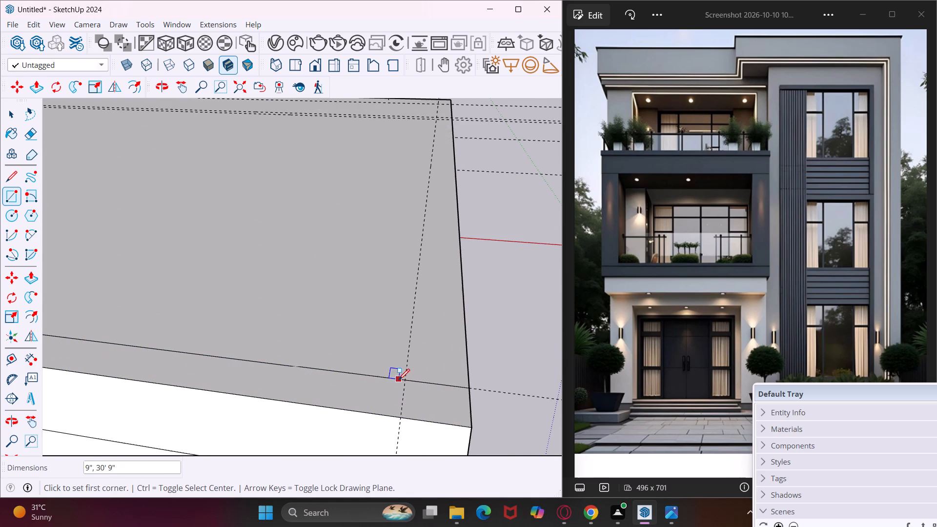
Draw a 9" wide, about 24' 5" long wall rectangle along the opposite side edge, from the rear wall strip to the 6' guide.
left_click(403, 382)
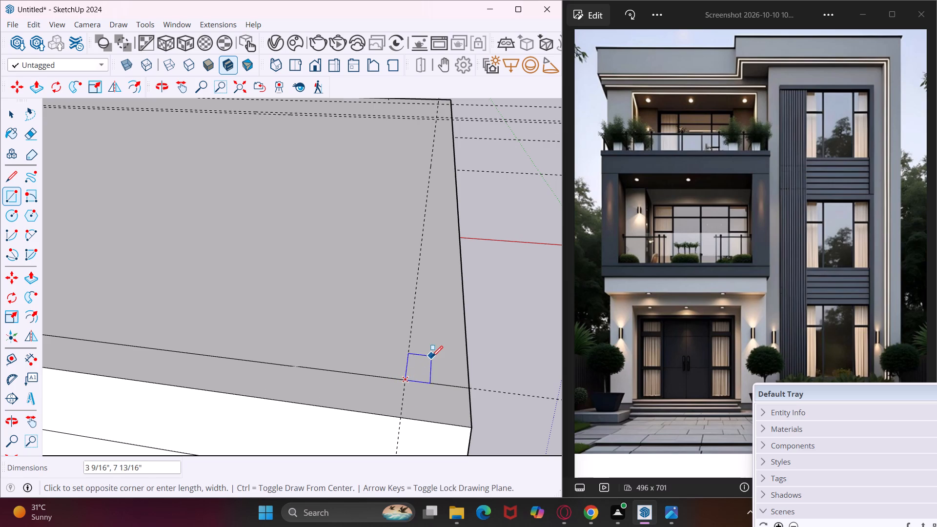
scroll(432, 357, "down", 5)
middle_click_drag(455, 314, 285, 351)
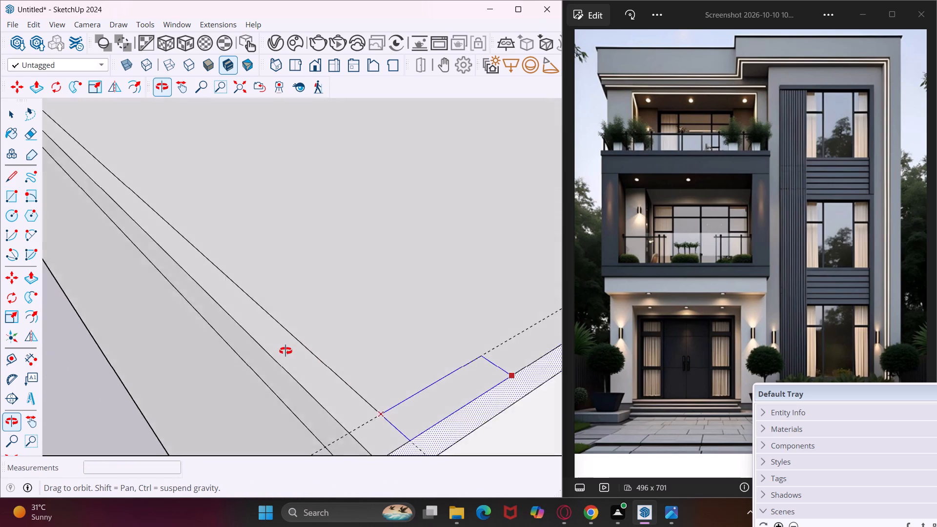
middle_click_drag(285, 351, 226, 345)
scroll(220, 333, "down", 10)
scroll(220, 330, "up", 2)
scroll(220, 330, "down", 2)
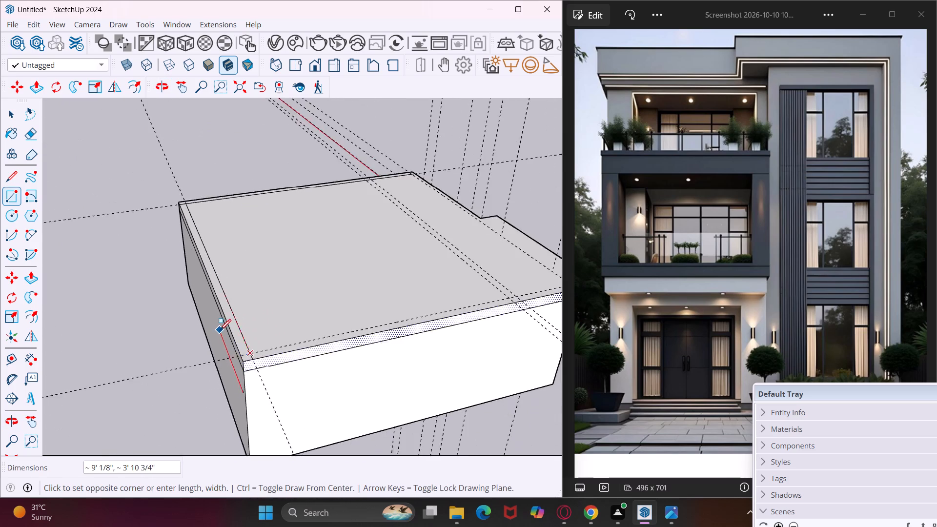
scroll(220, 330, "down", 5)
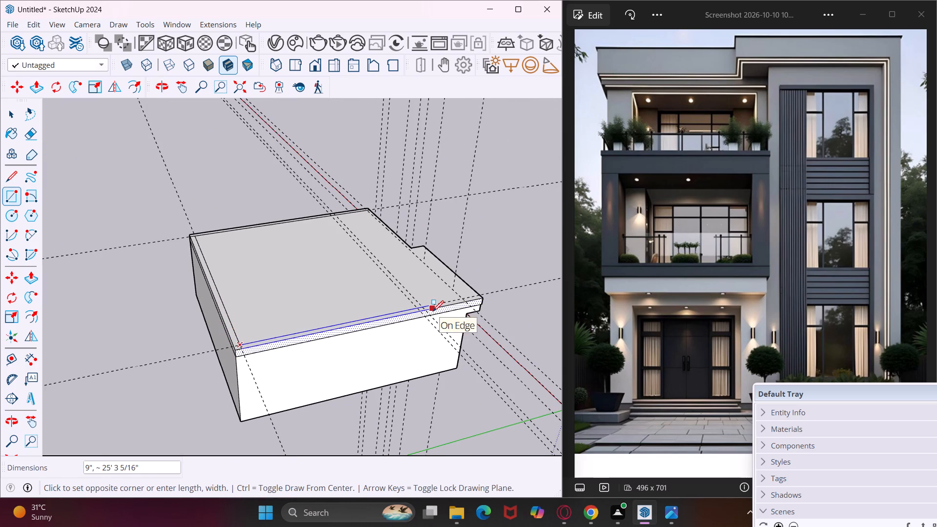
scroll(433, 311, "up", 14)
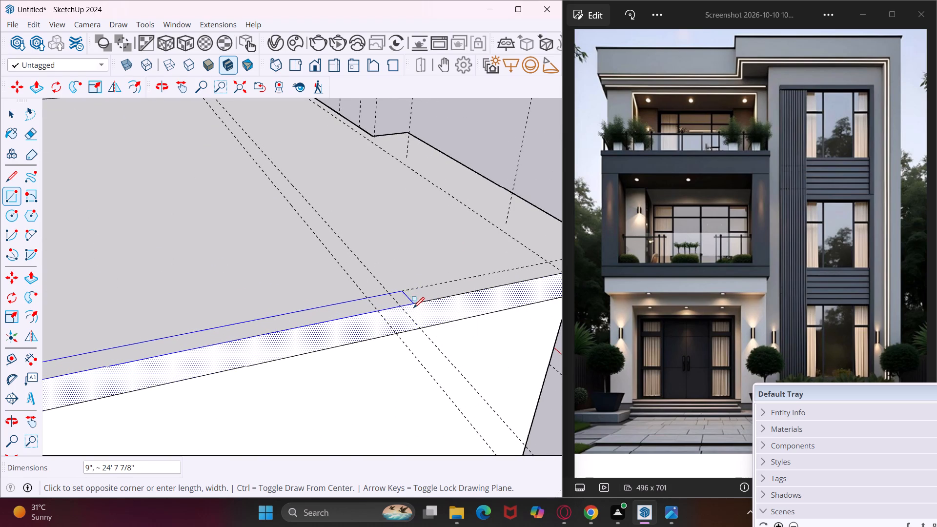
left_click(406, 306)
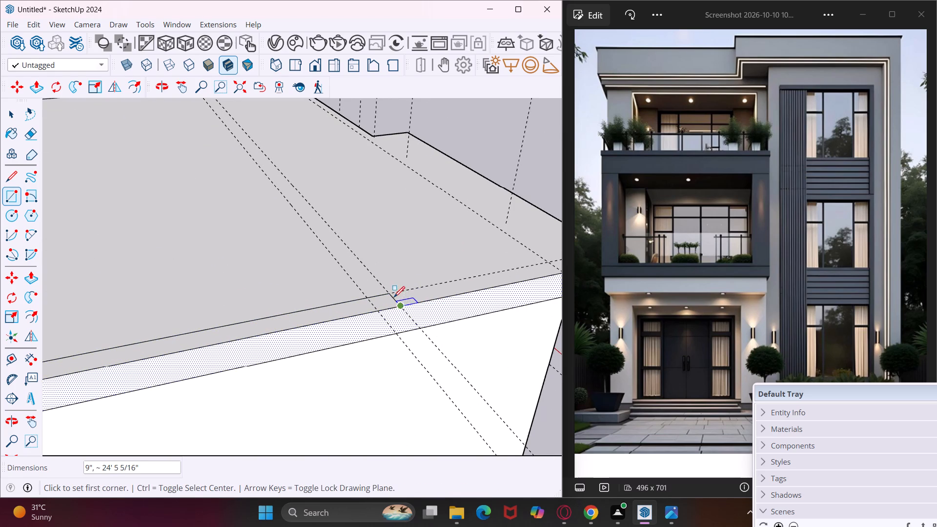
Place a guide parallel to the side edges, about 15' 10" from the side adjoining the recessed front, in line with the overhang's step.
middle_click_drag(357, 276, 535, 295)
scroll(497, 280, "down", 2)
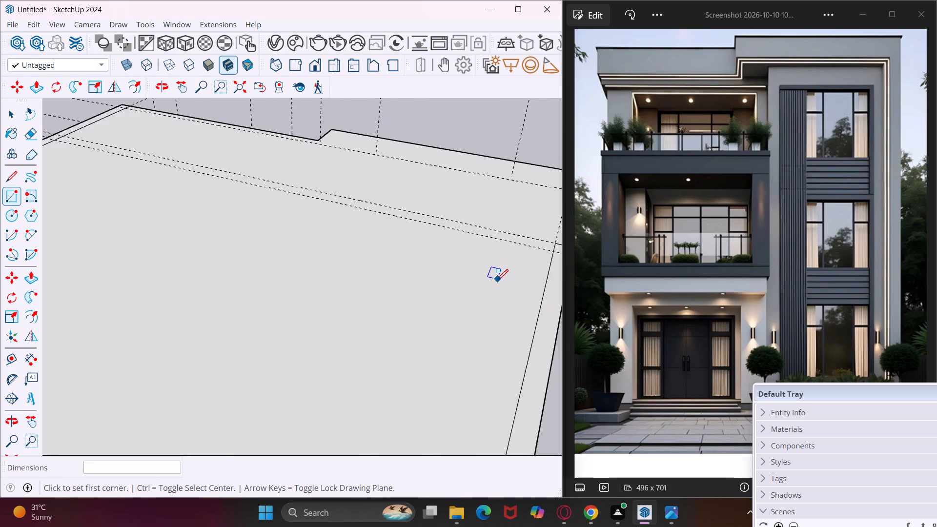
scroll(497, 280, "down", 5)
key("Escape")
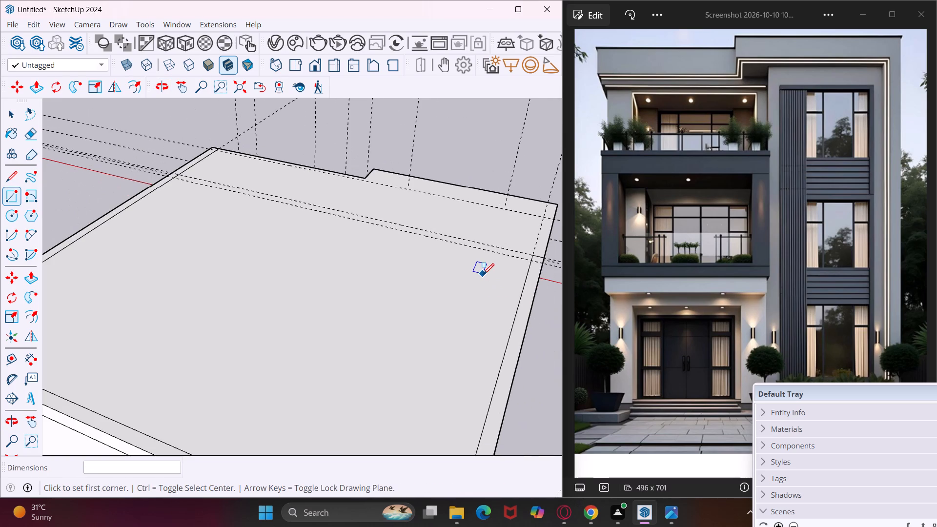
middle_click_drag(456, 273, 521, 286)
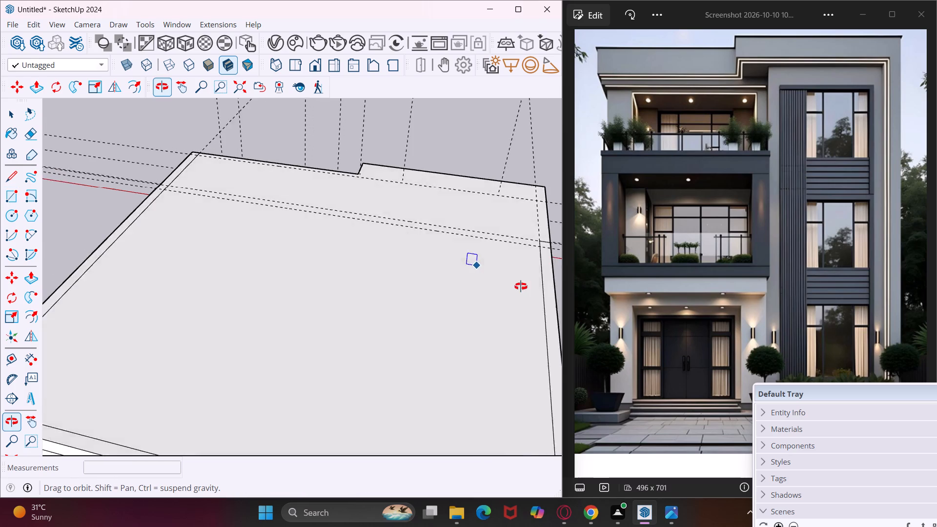
middle_click_drag(521, 286, 541, 288)
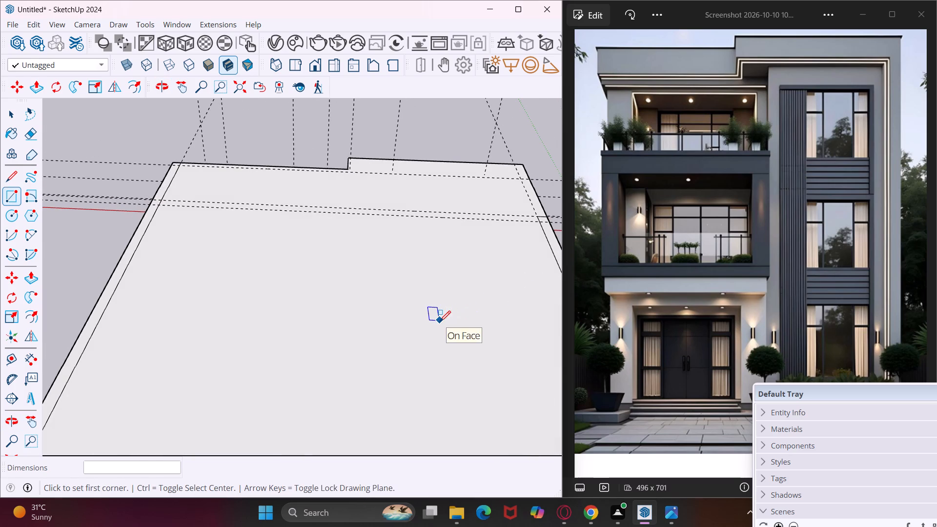
key("Escape")
key("space")
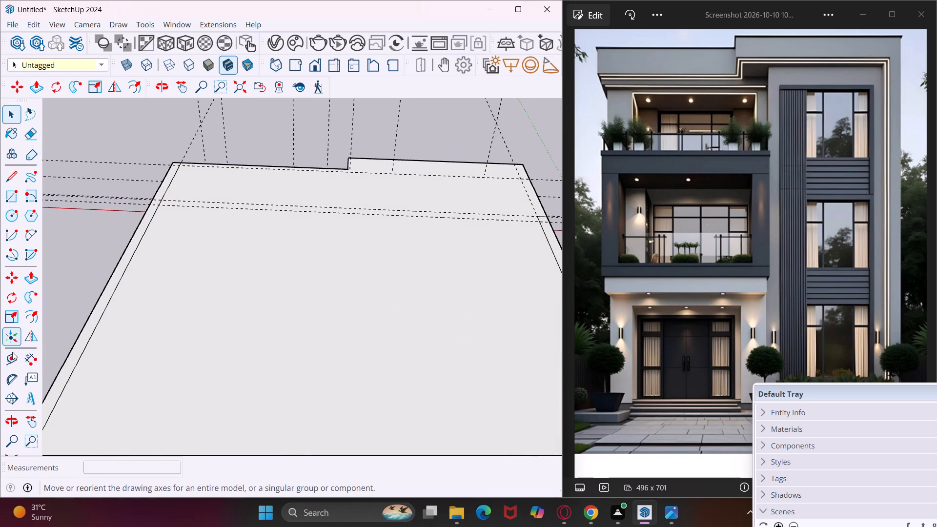
left_click(16, 354)
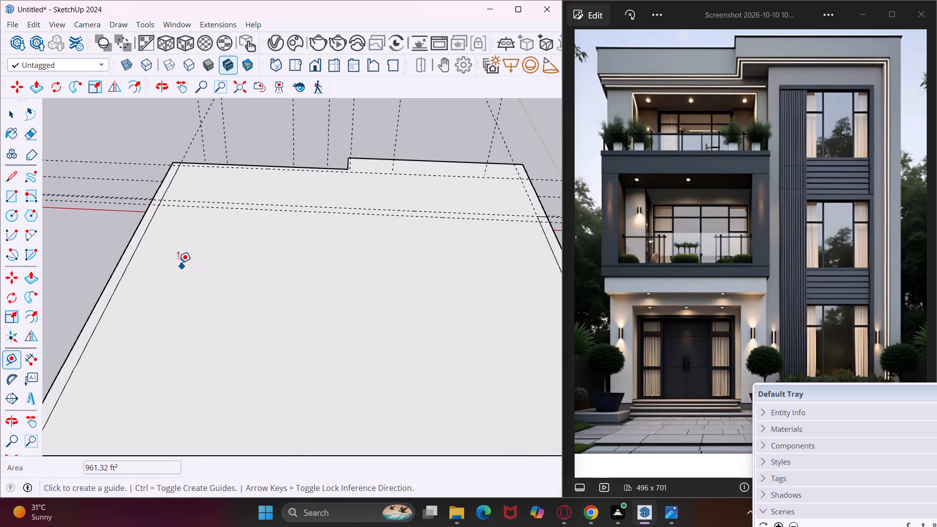
scroll(355, 175, "up", 4)
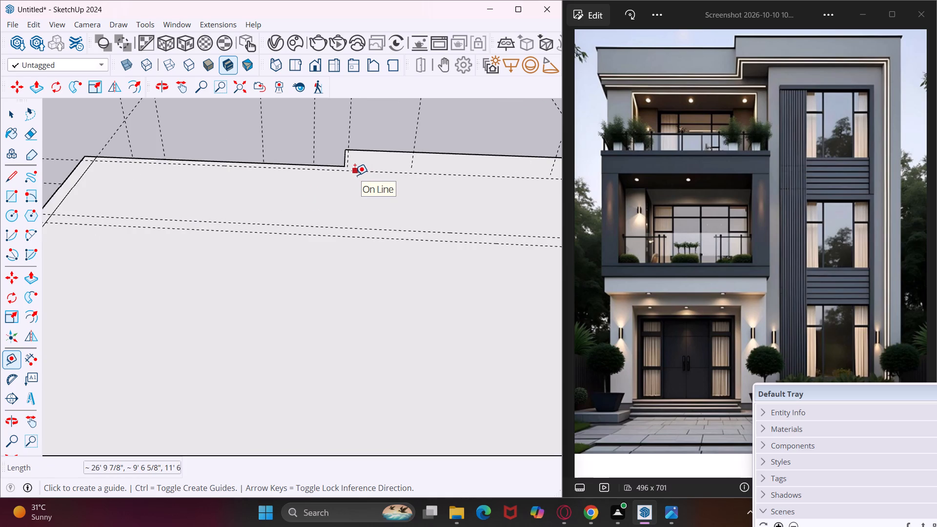
scroll(355, 175, "up", 1)
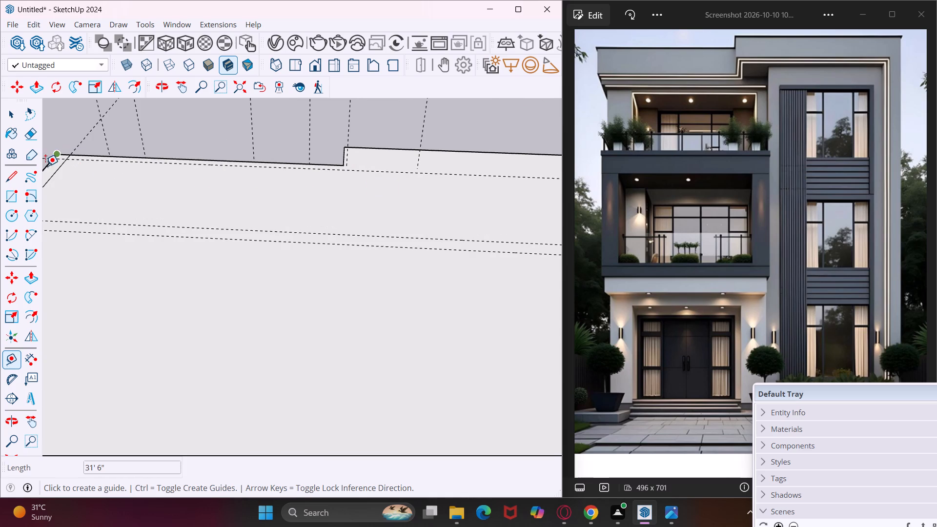
left_click(45, 166)
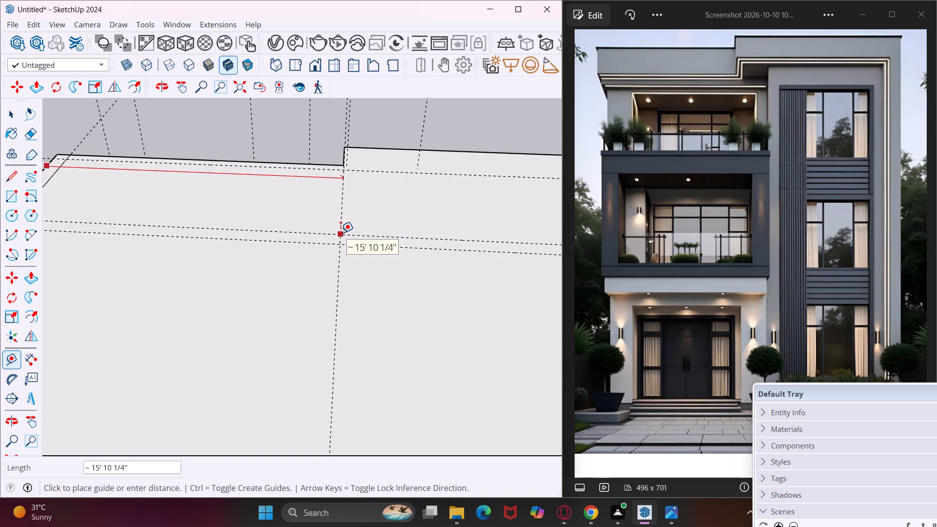
left_click(341, 233)
key("Escape")
key("space")
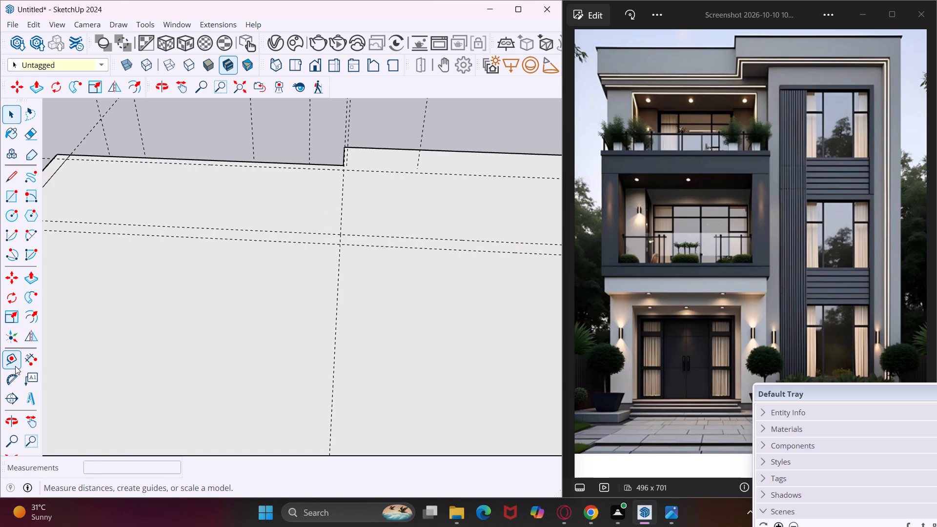
Place a parallel guide 9" from the step-aligned guide, toward the side adjoining the recessed front edge.
left_click_drag(15, 361, 19, 361)
left_click(338, 217)
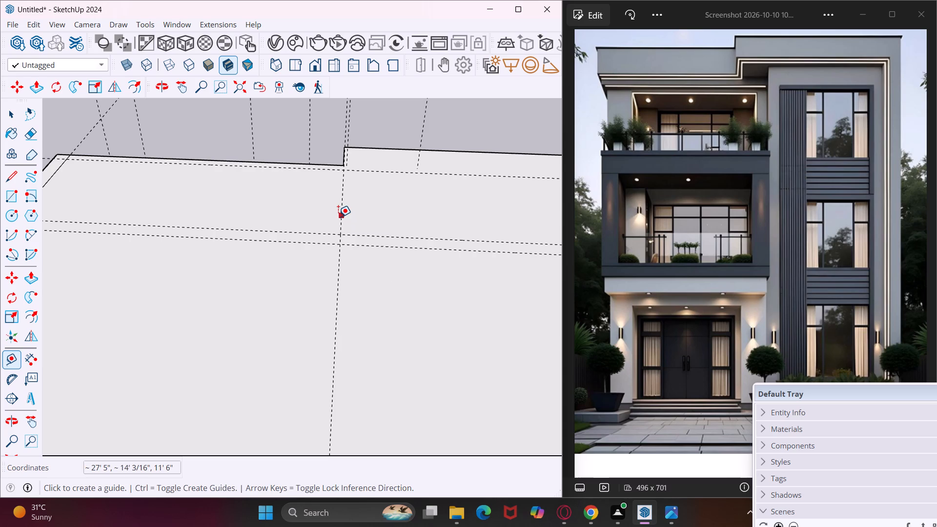
key("9")
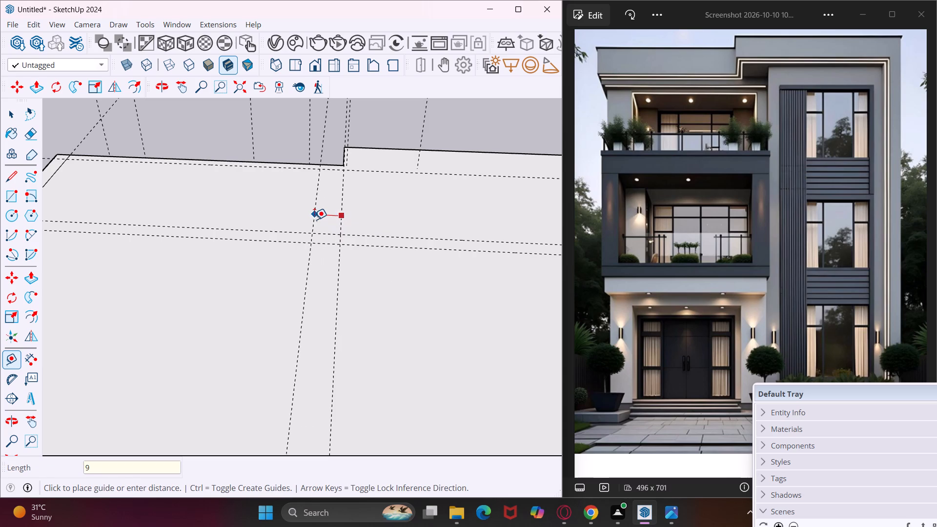
key("shift+quotedbl")
key("Return")
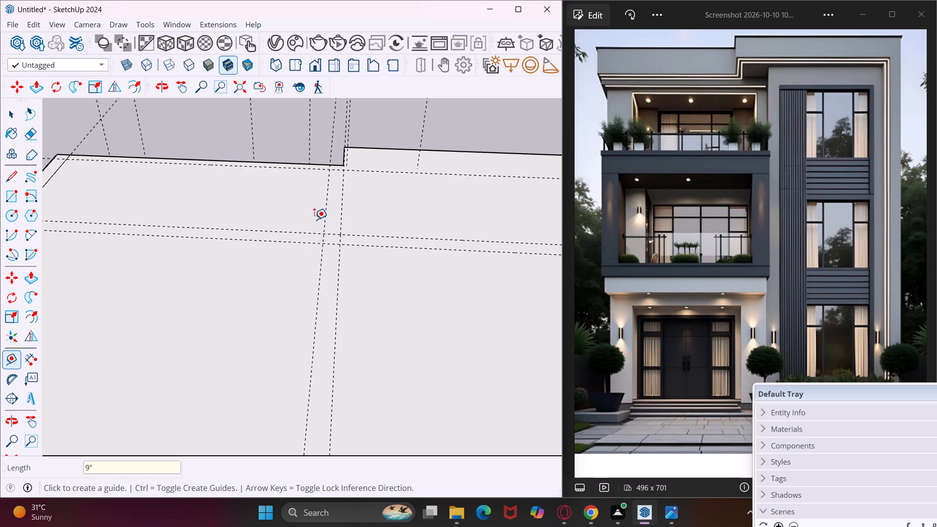
key("Escape")
key("space")
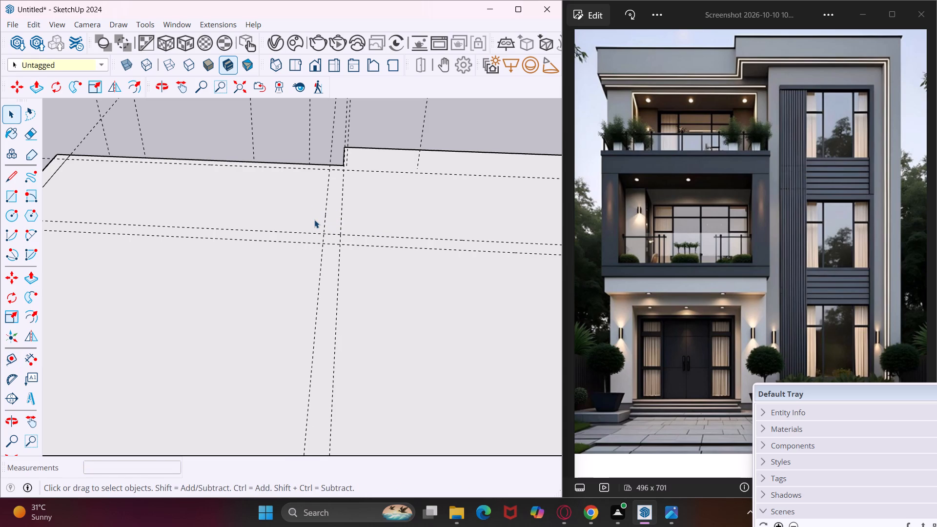
Draw a 6" by about 15' 1" wall rectangle along the recessed front edge, from the side wall strip to the overhang's step.
left_click(14, 193)
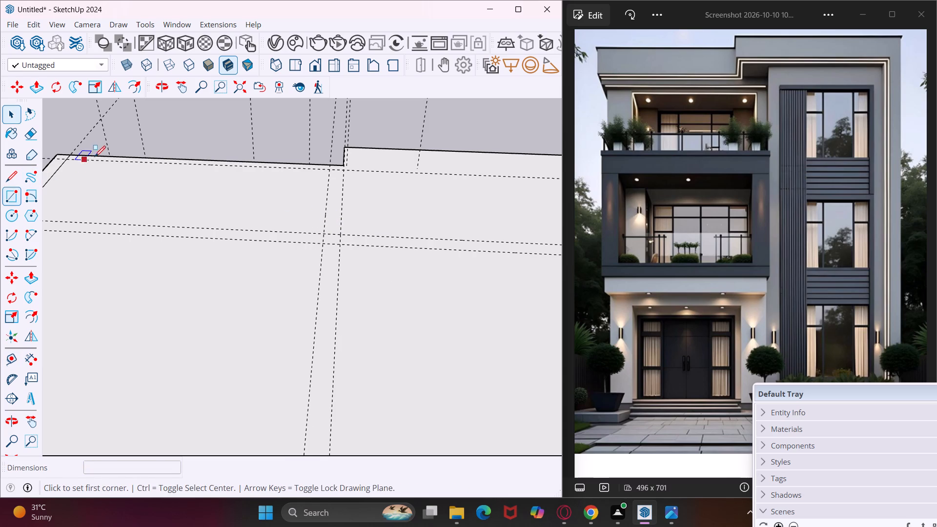
left_click(74, 153)
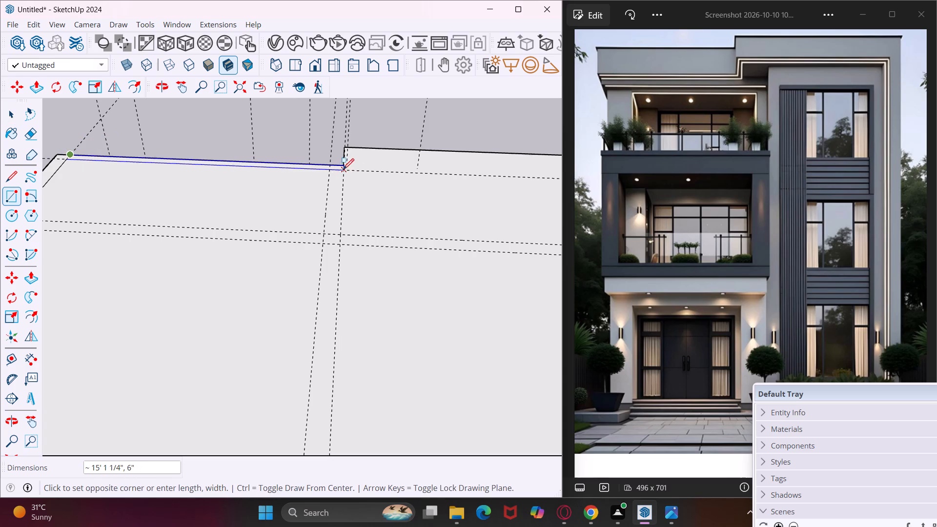
scroll(346, 169, "up", 9)
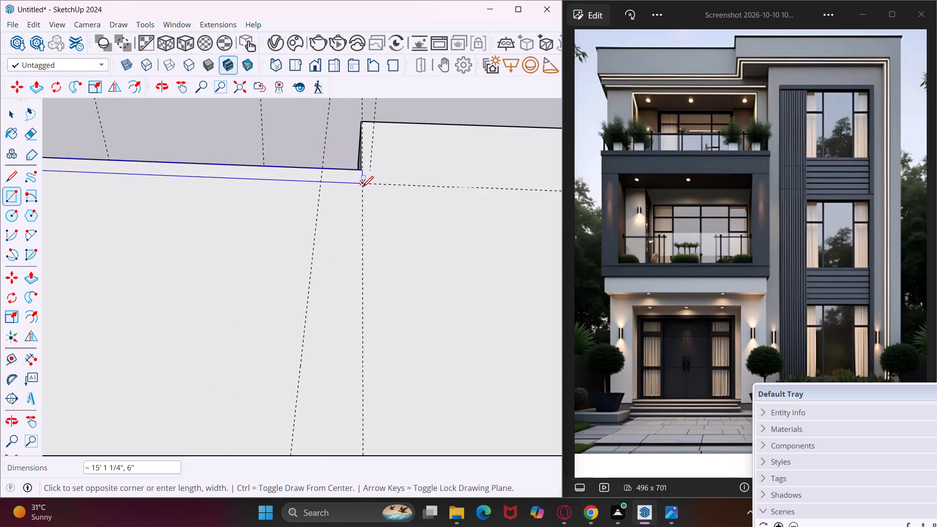
left_click(364, 186)
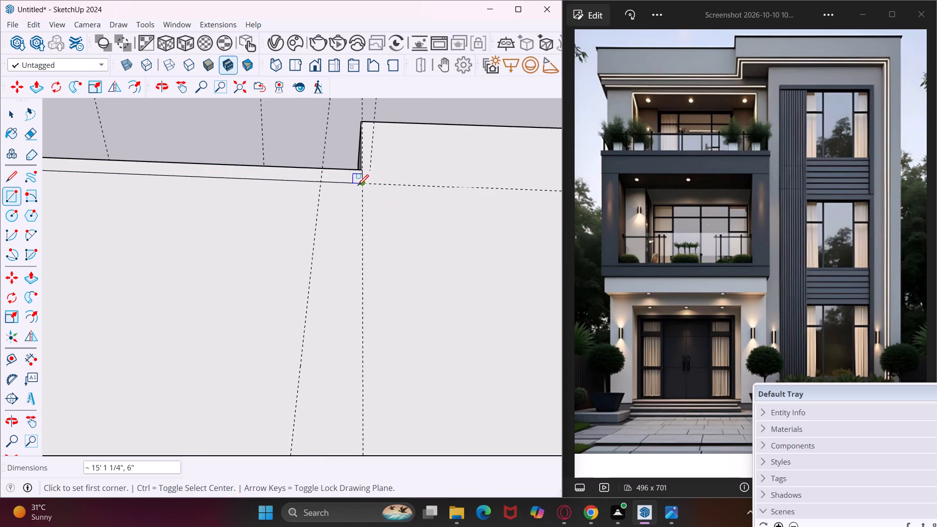
Draw a 9" by 6' 9" wall rectangle between the step-aligned guides, from the recessed front wall strip back to the farther cross guide.
left_click(362, 183)
scroll(320, 229, "down", 10)
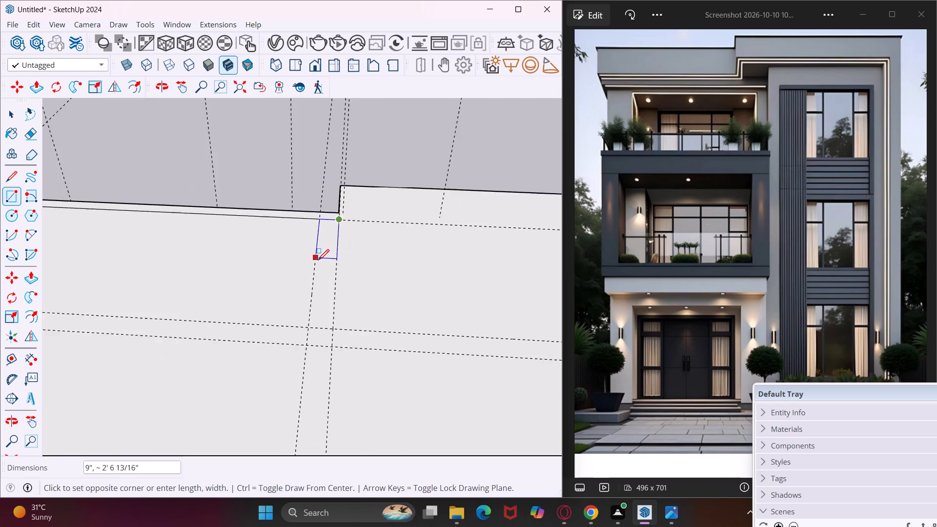
scroll(318, 260, "down", 1)
left_click(309, 330)
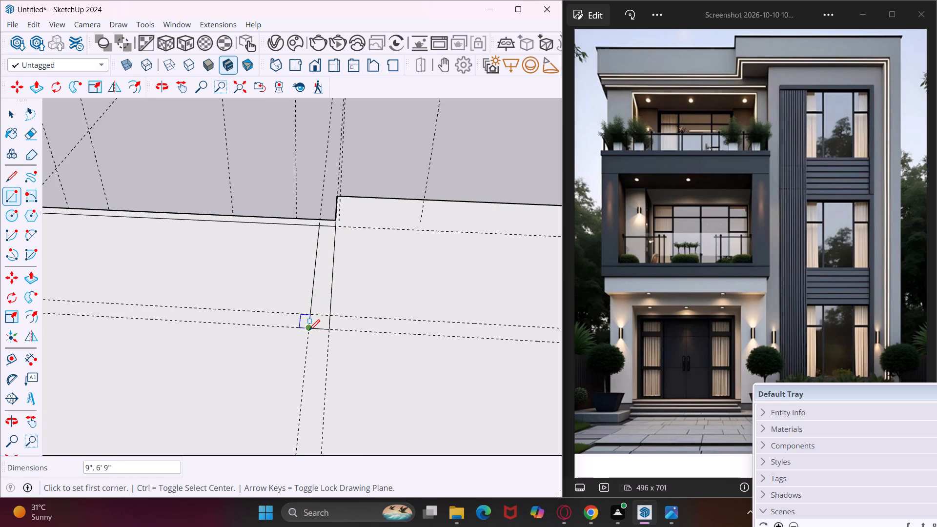
key("Escape")
Draw a 9" by about 15' 8" wall rectangle between the cross guides, from the step-aligned wall to the side edge adjoining the overhang.
middle_click_drag(369, 320, 193, 234)
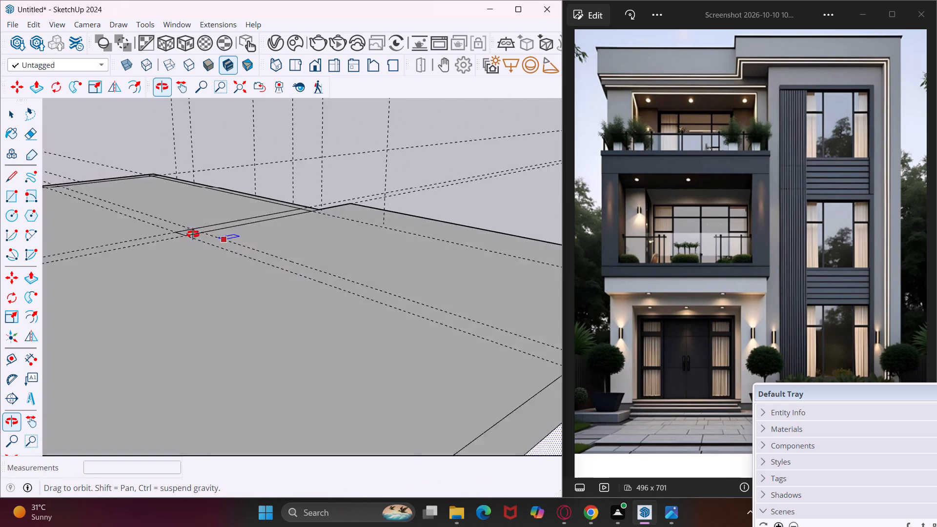
middle_click_drag(193, 234, 151, 235)
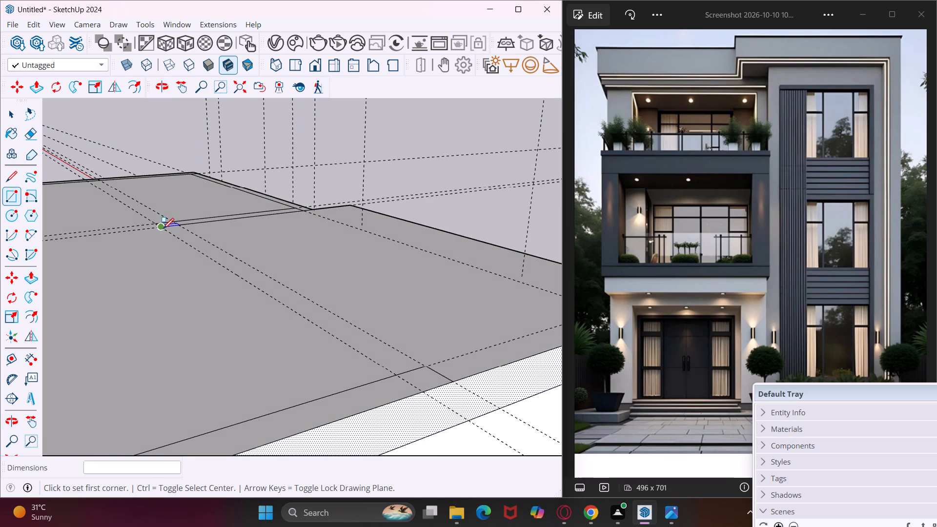
left_click(163, 228)
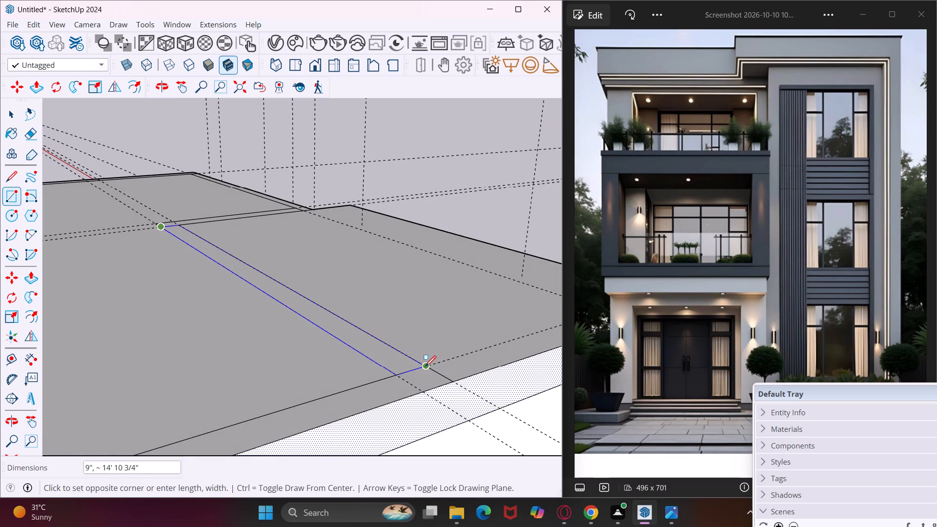
left_click(450, 387)
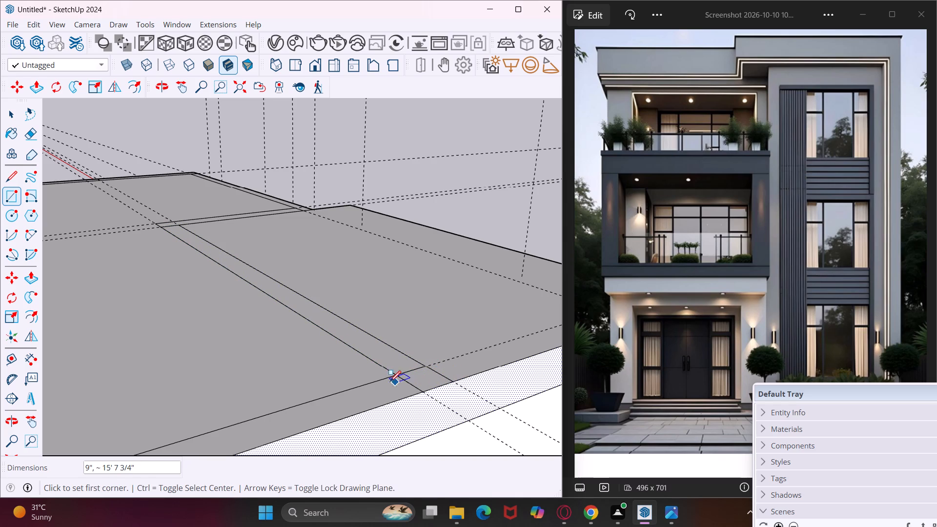
Draw a 9" by 23' 6" wall rectangle along the side edge adjoining the overhang, from the cross wall strip to the rear wall strip.
middle_click_drag(377, 377, 411, 366)
left_click(415, 364)
scroll(415, 364, "down", 17)
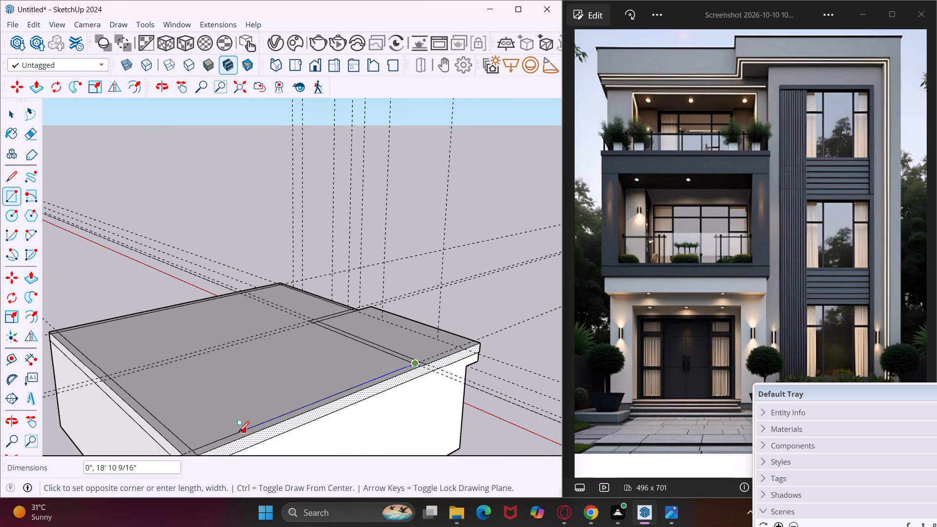
middle_click_drag(209, 450, 231, 420)
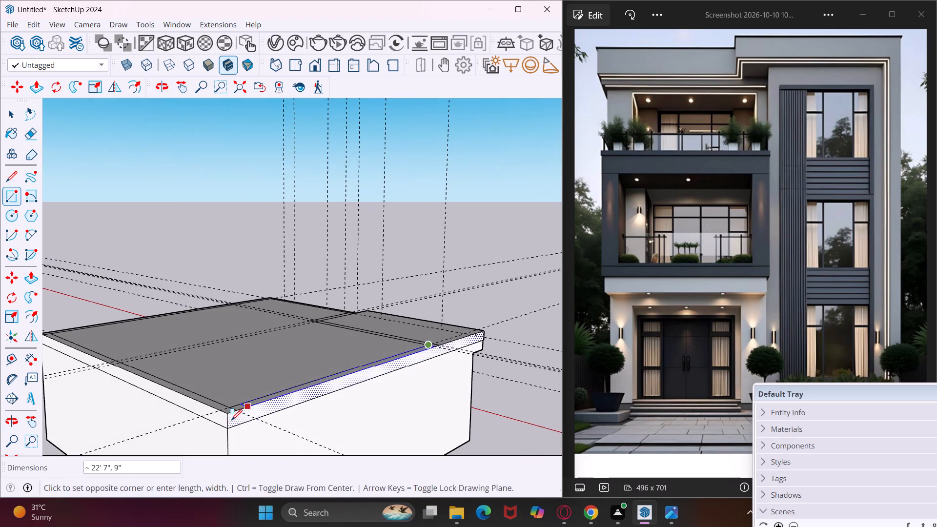
scroll(231, 418, "up", 10)
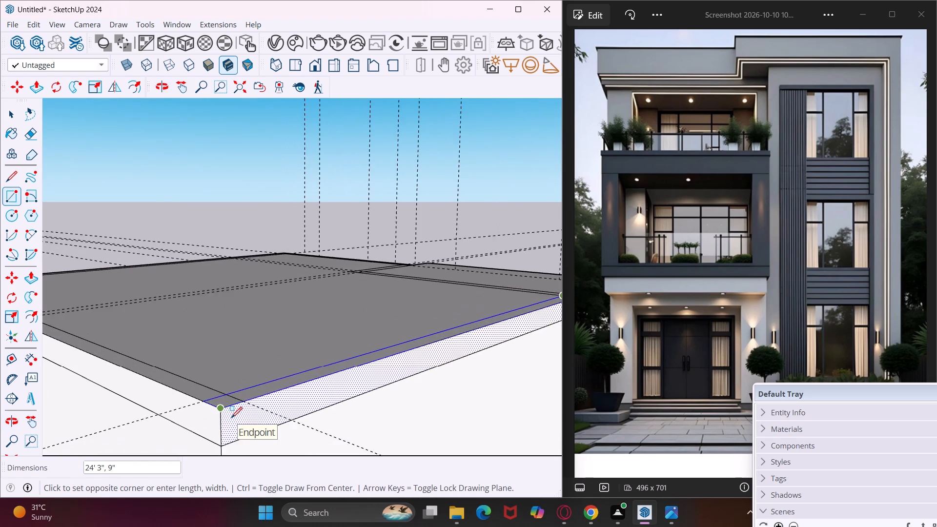
scroll(231, 418, "up", 2)
left_click(247, 395)
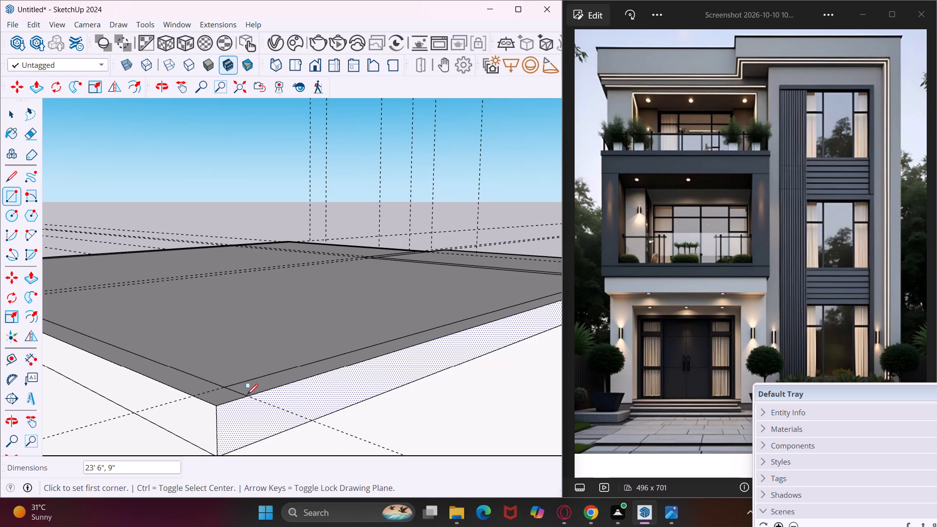
key("Escape")
key("space")
Draw 6" vertical lines at both ends of the floor-edge strip at the base of the ground-floor entrance opening.
scroll(246, 346, "down", 4)
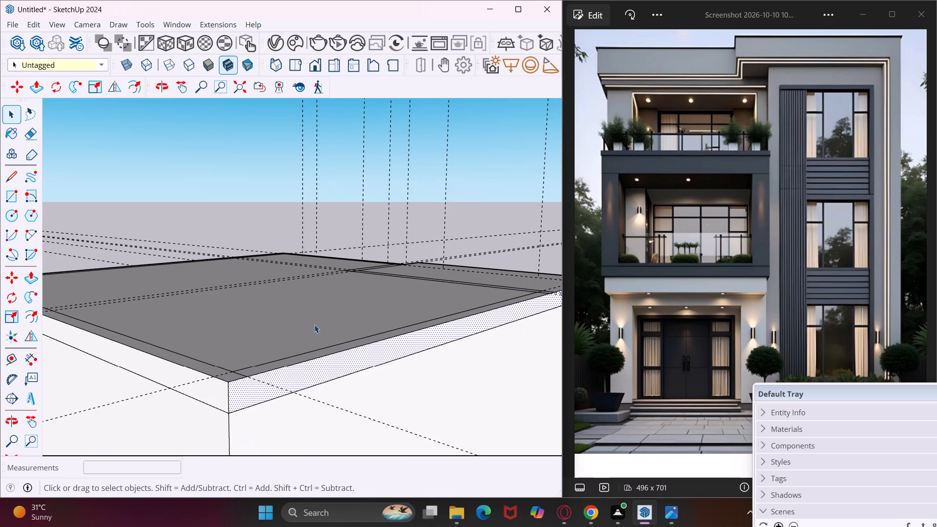
middle_click_drag(323, 315, 157, 366)
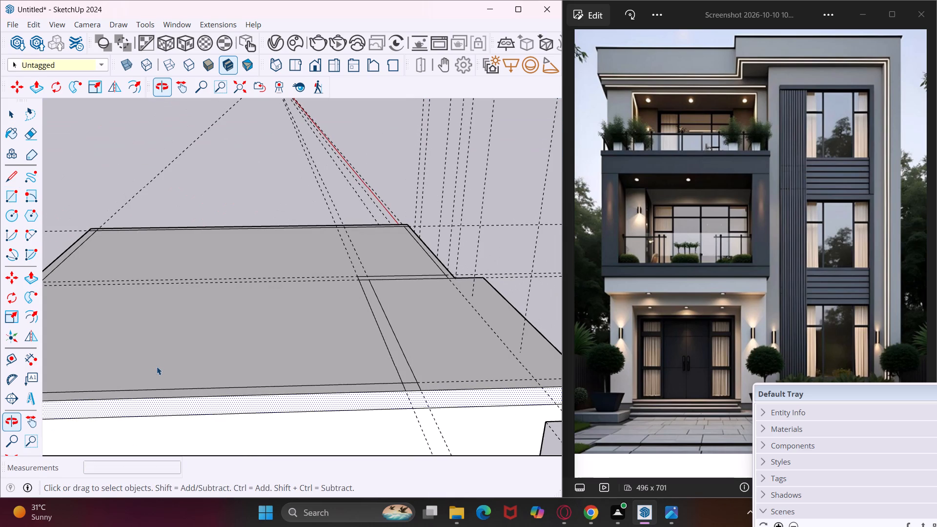
scroll(157, 366, "up", 3)
scroll(157, 366, "down", 1)
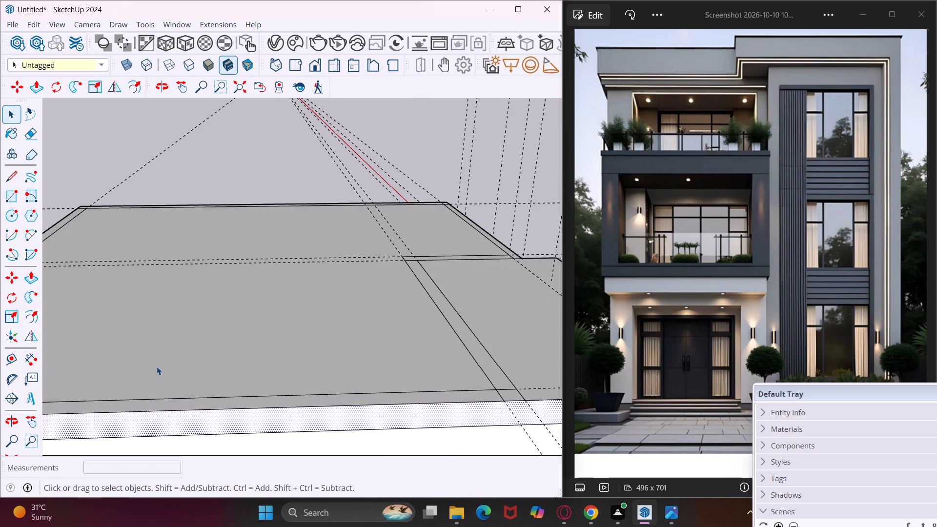
scroll(157, 366, "down", 2)
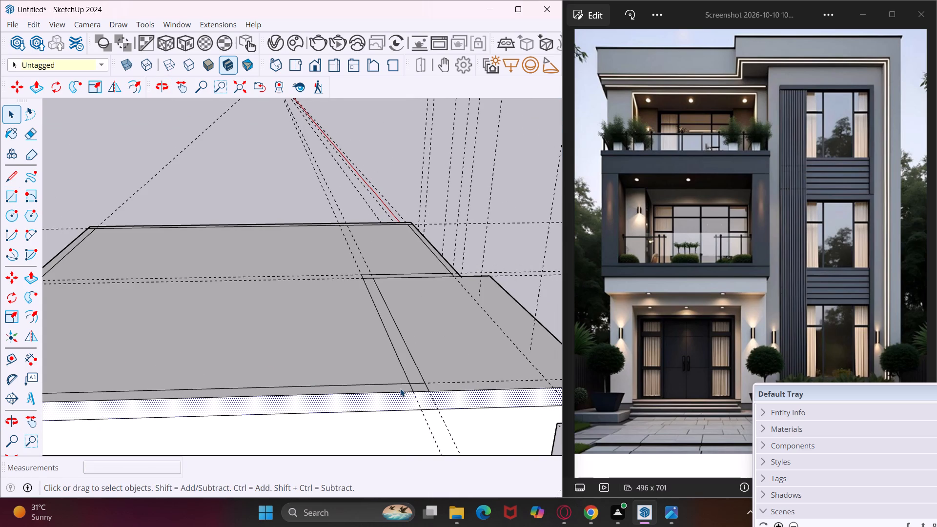
middle_click_drag(400, 388, 126, 272)
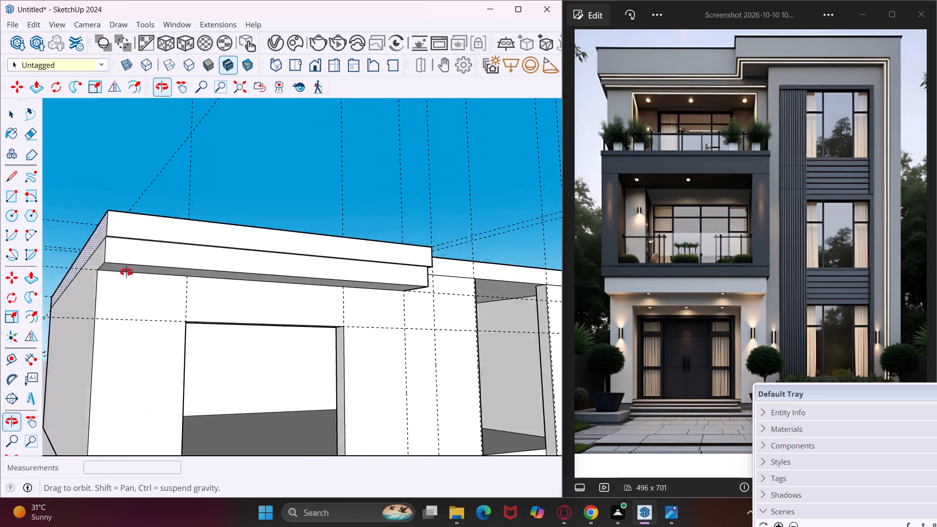
middle_click_drag(126, 272, 100, 247)
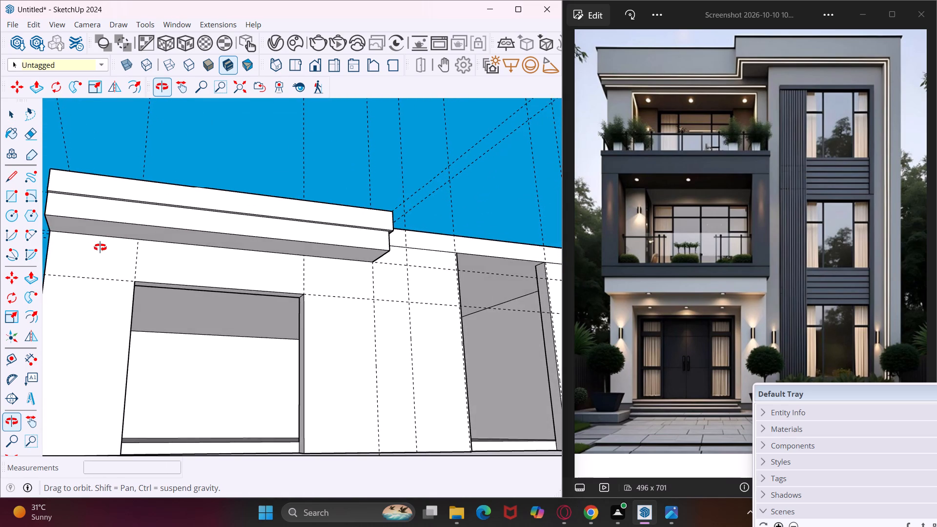
middle_click_drag(100, 247, 89, 250)
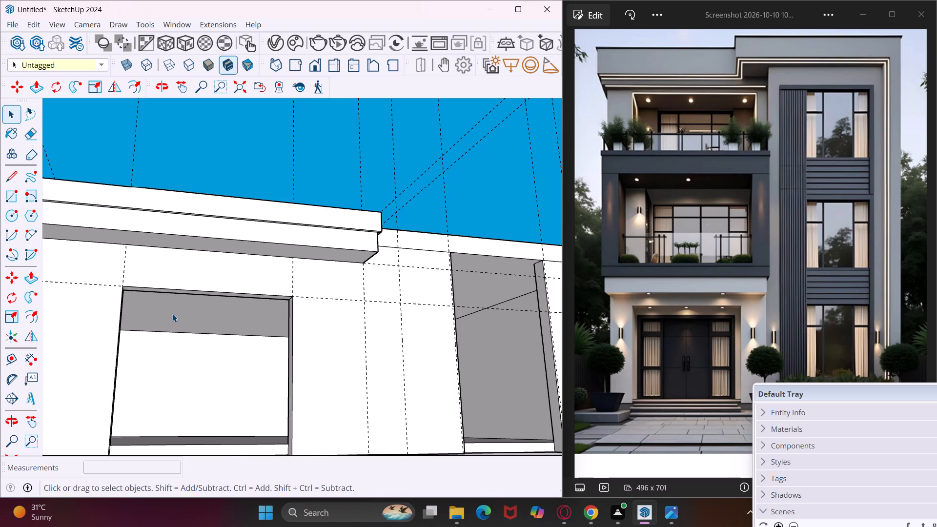
scroll(172, 314, "up", 1)
middle_click_drag(172, 314, 180, 298)
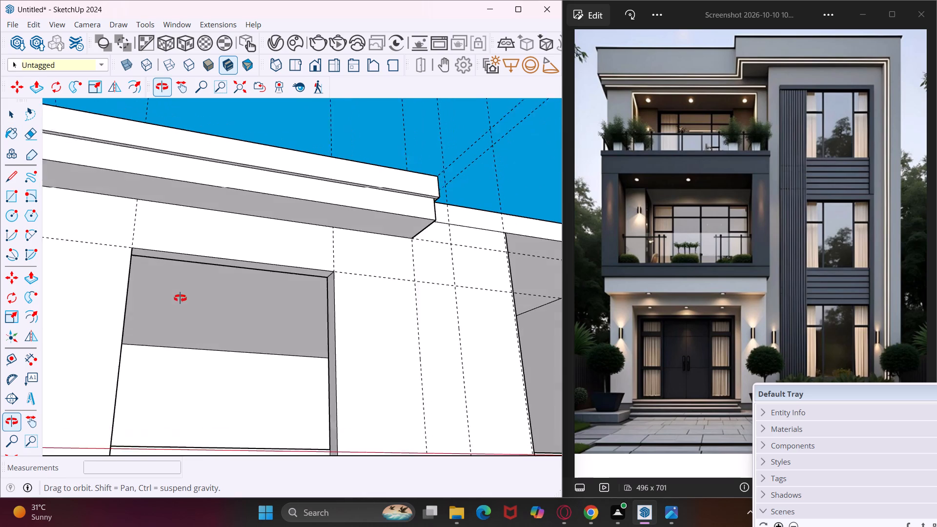
middle_click_drag(180, 298, 192, 302)
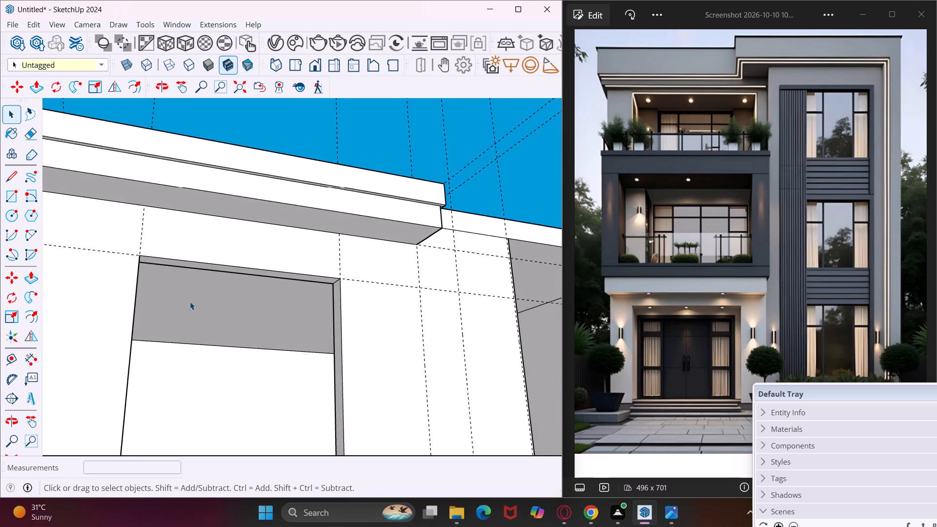
scroll(189, 302, "down", 2)
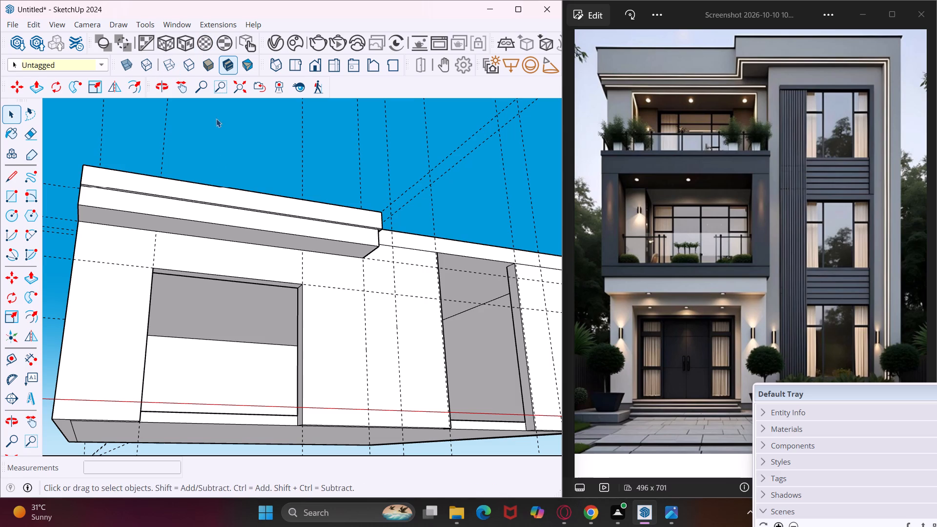
middle_click_drag(224, 412, 218, 419)
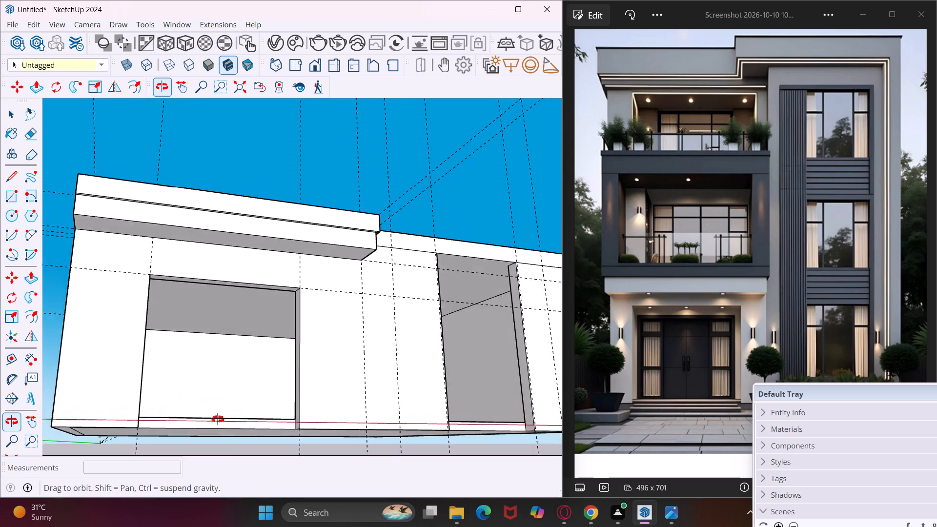
middle_click_drag(218, 419, 156, 445)
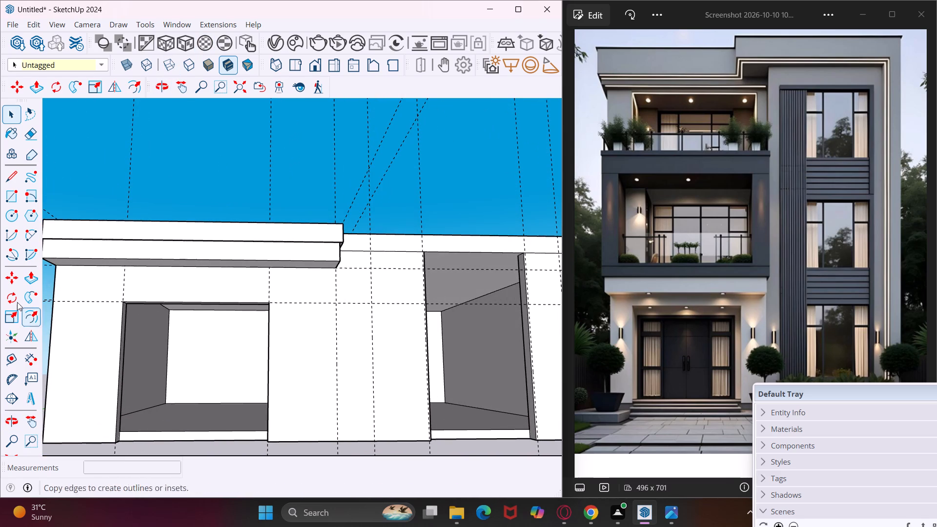
left_click(5, 179)
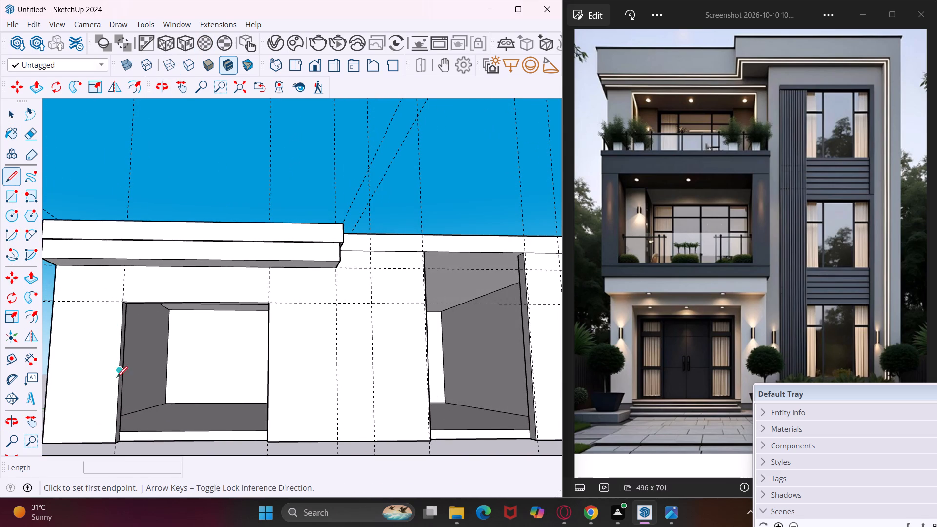
scroll(124, 439, "up", 7)
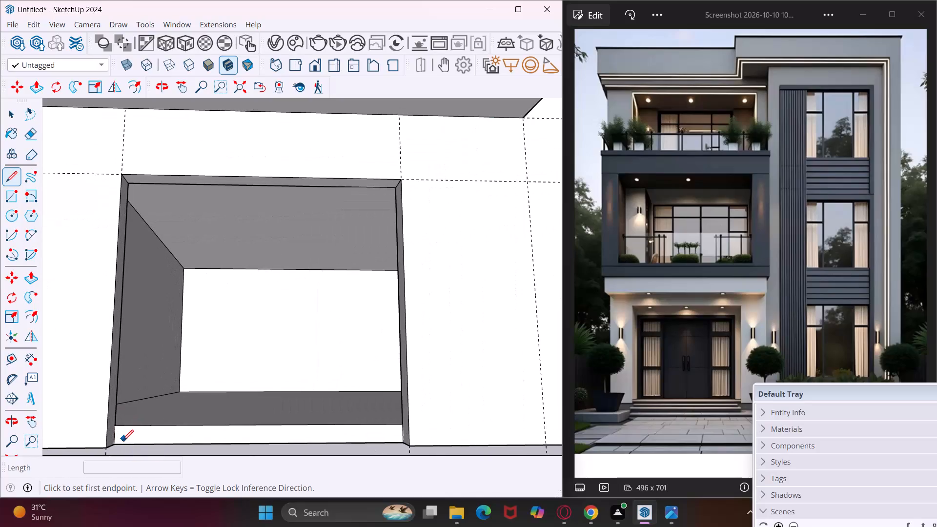
left_click(118, 444)
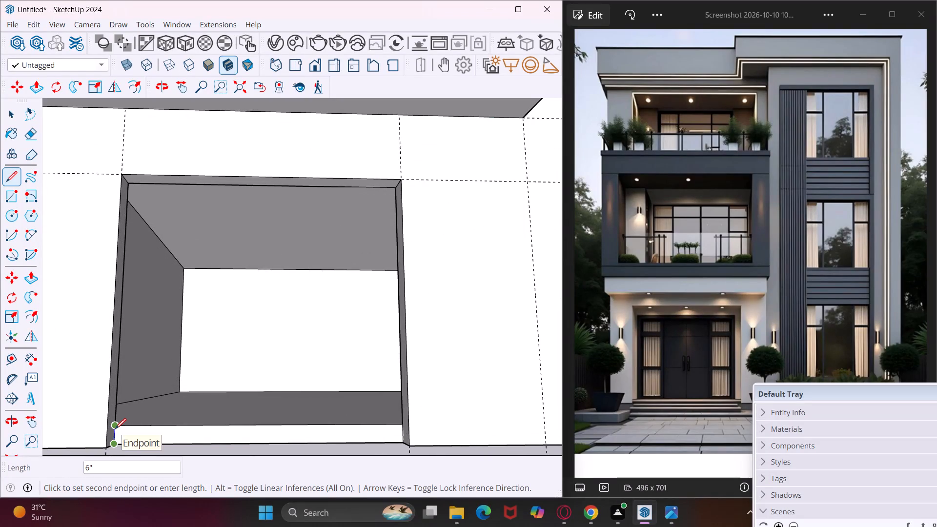
left_click(116, 428)
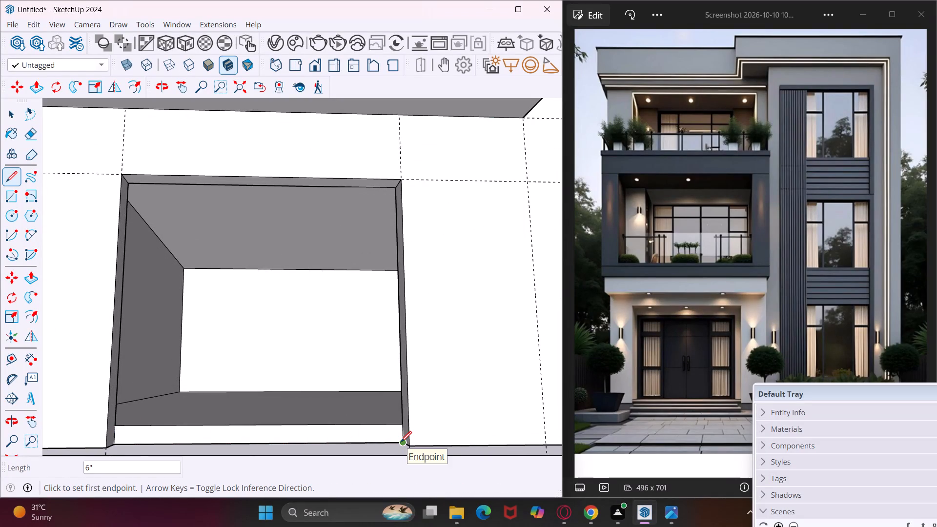
left_click(402, 445)
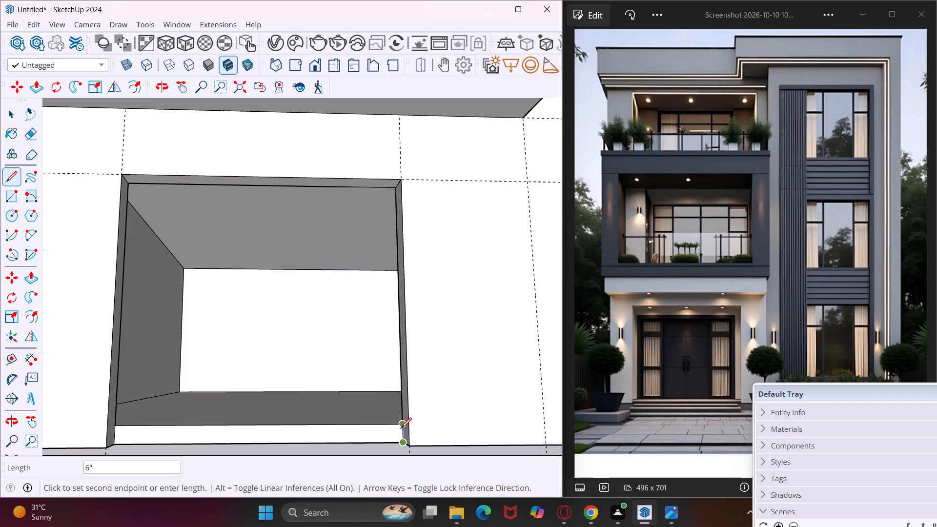
left_click(401, 428)
key("Escape")
key("space")
Push/Pull the strip below the entrance opening outward 9", flush with the front wall's outer face.
left_click(379, 431)
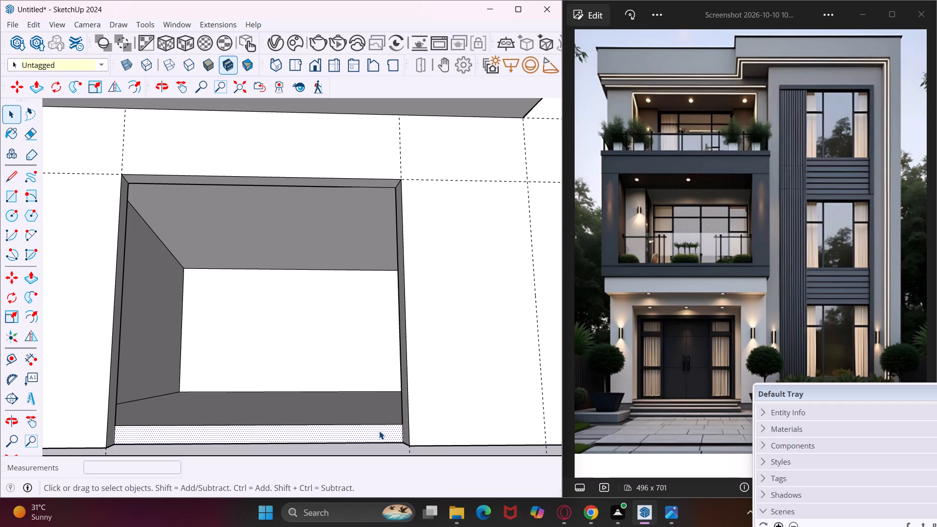
key("p")
left_click(379, 431)
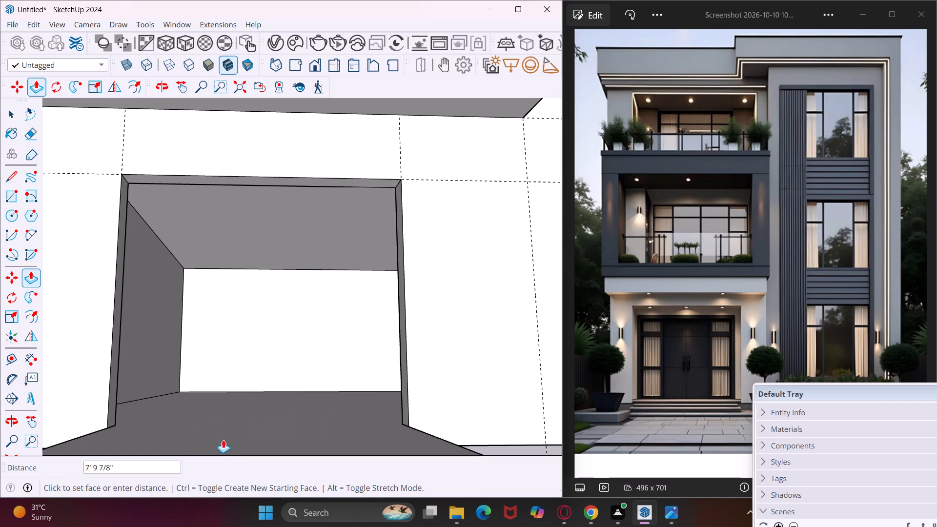
left_click(108, 410)
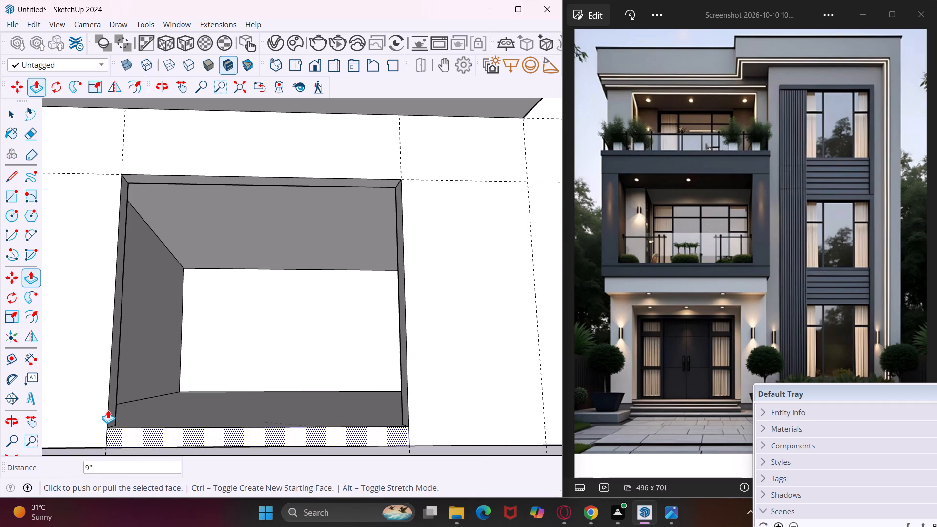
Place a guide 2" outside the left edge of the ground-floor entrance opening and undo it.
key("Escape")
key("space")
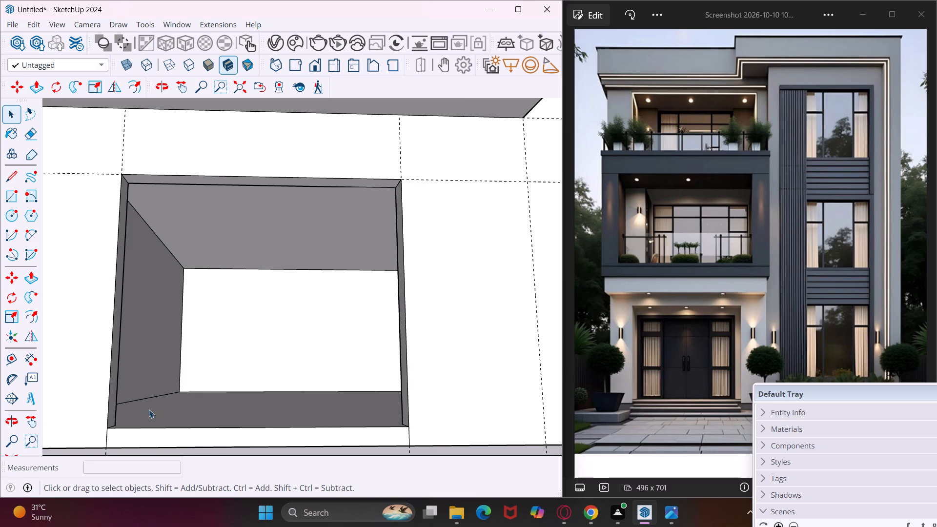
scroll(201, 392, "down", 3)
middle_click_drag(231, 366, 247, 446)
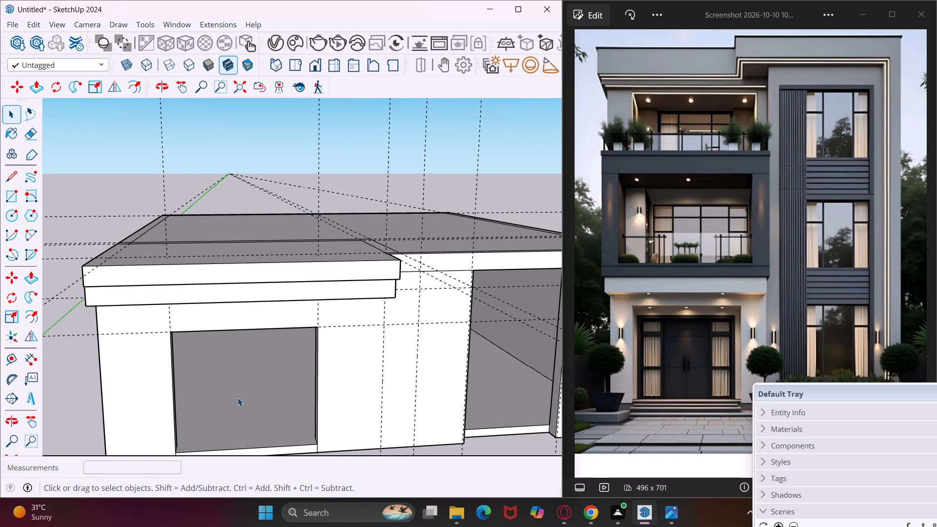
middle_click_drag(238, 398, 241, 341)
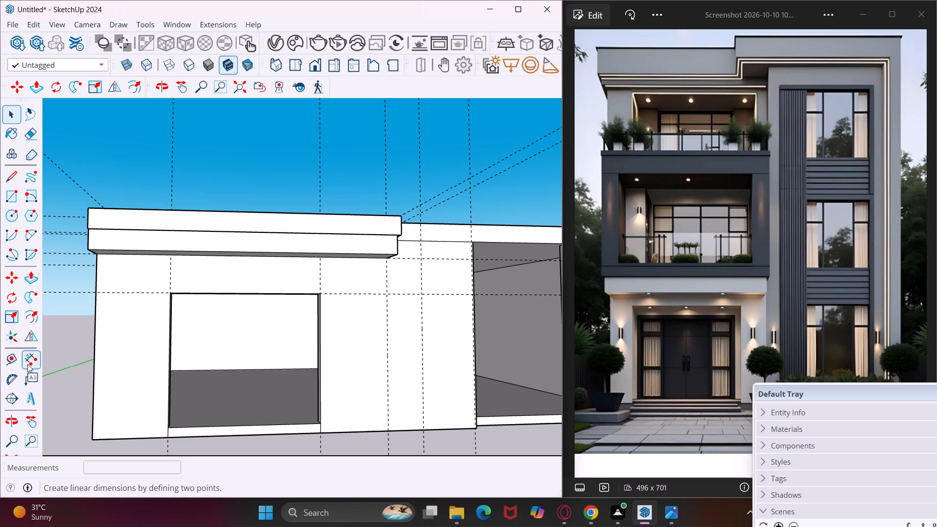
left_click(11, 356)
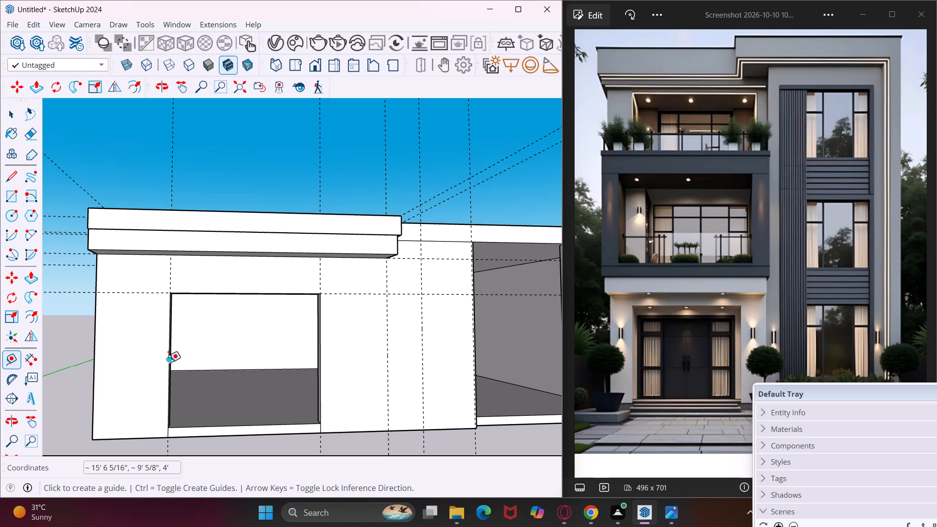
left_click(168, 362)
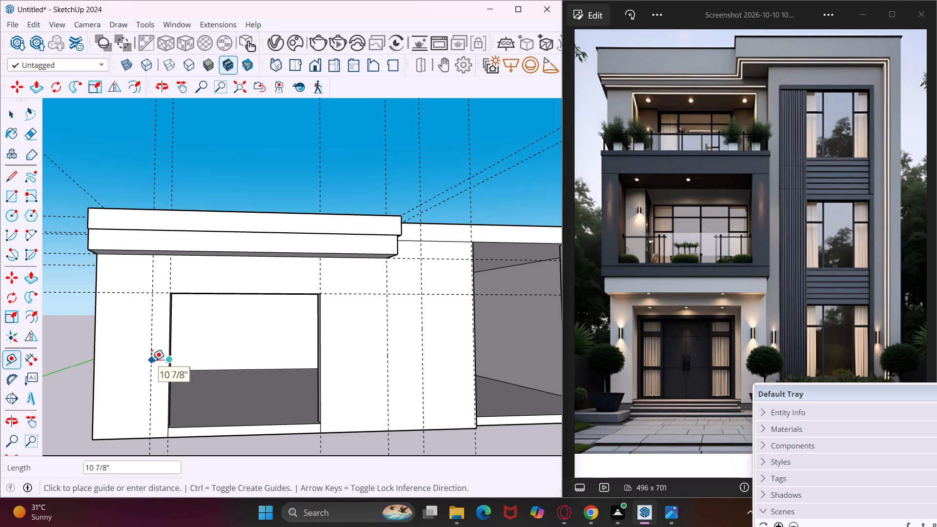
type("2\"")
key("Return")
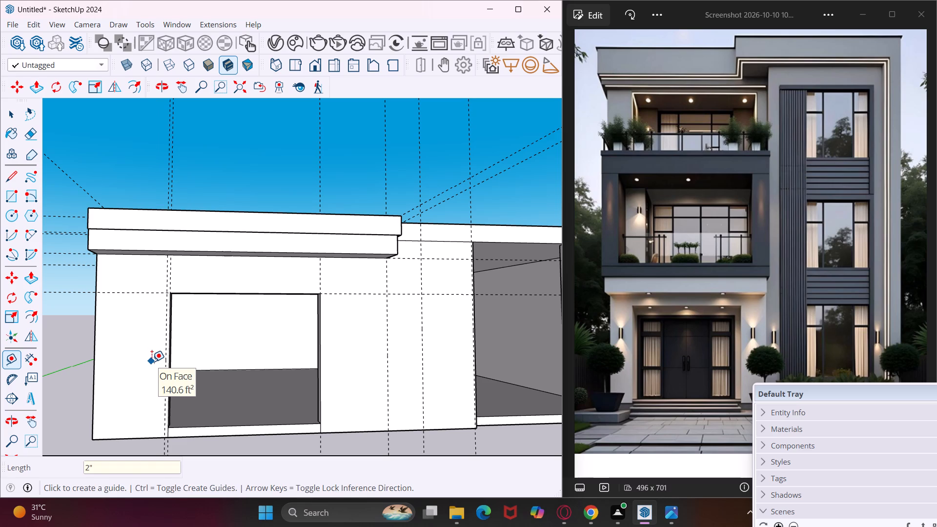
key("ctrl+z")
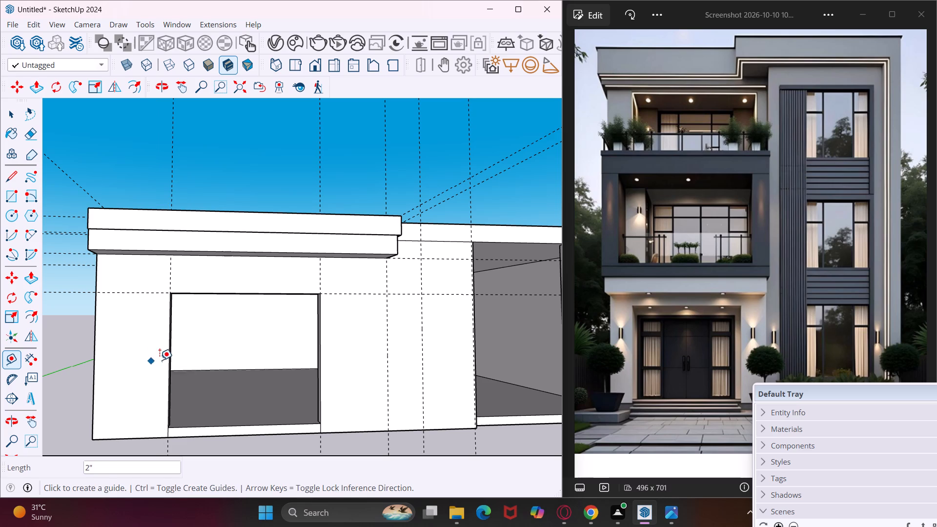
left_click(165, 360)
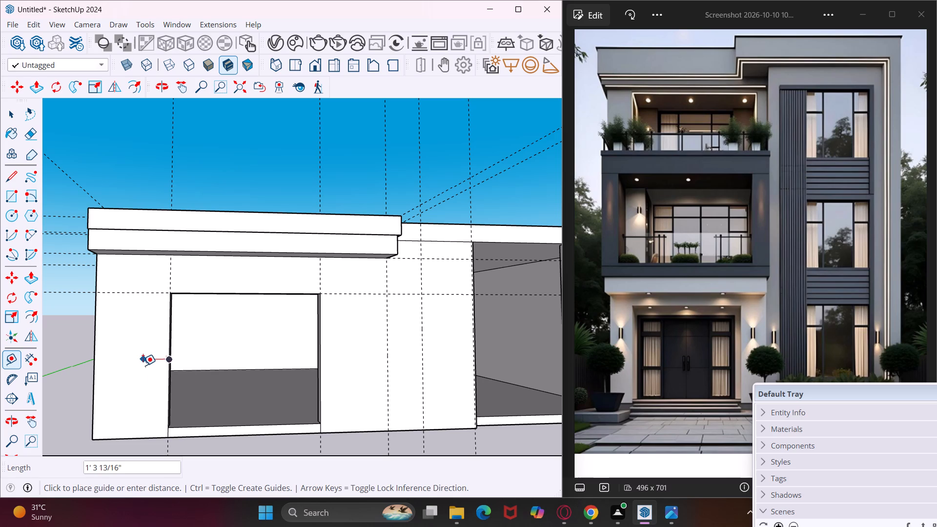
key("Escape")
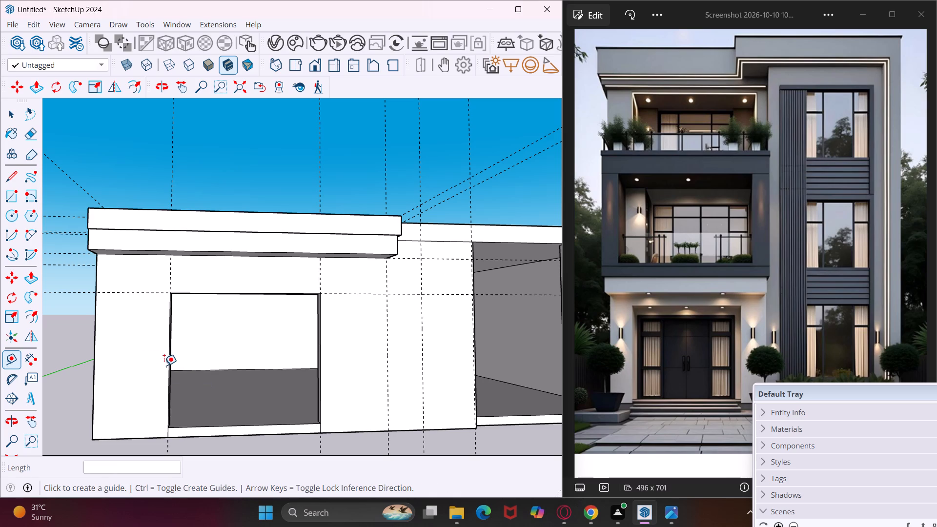
Place vertical guides 3" outside the left and right edges of the entrance opening.
left_click(169, 383)
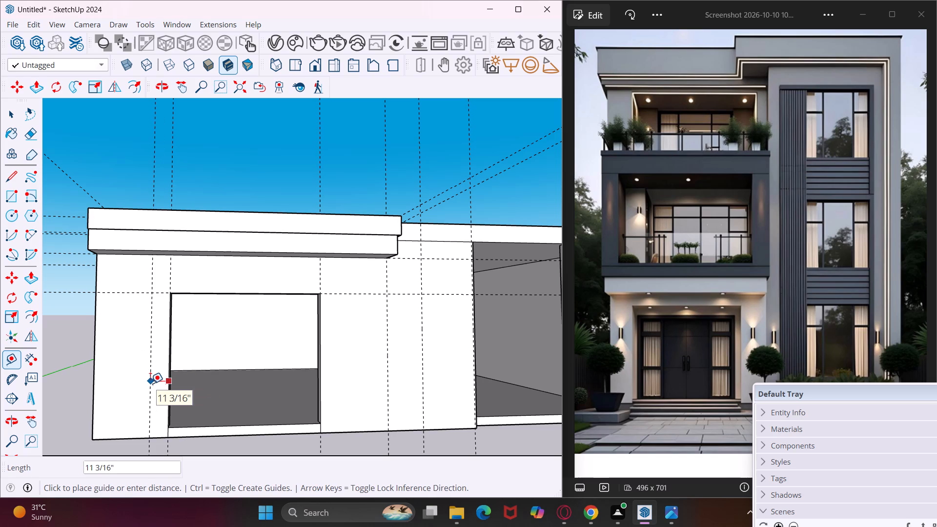
type("3\"")
key("Return")
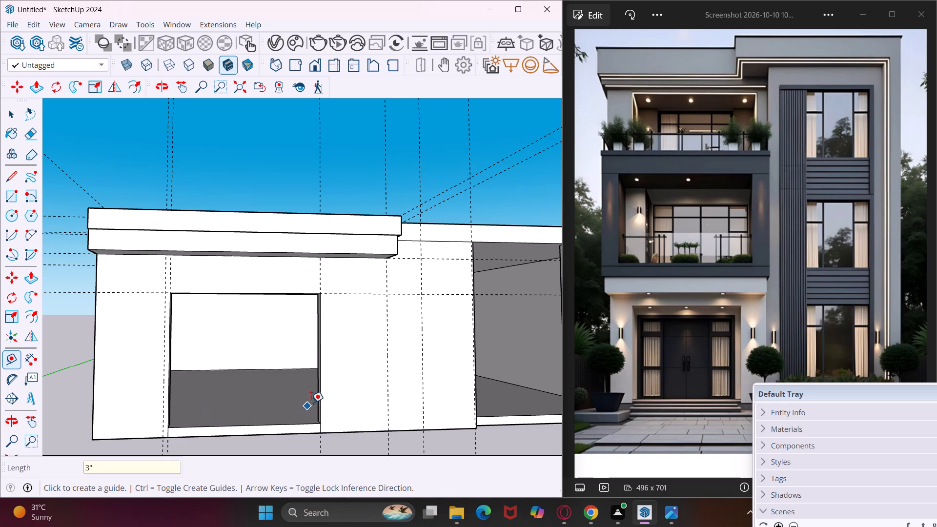
left_click(322, 390)
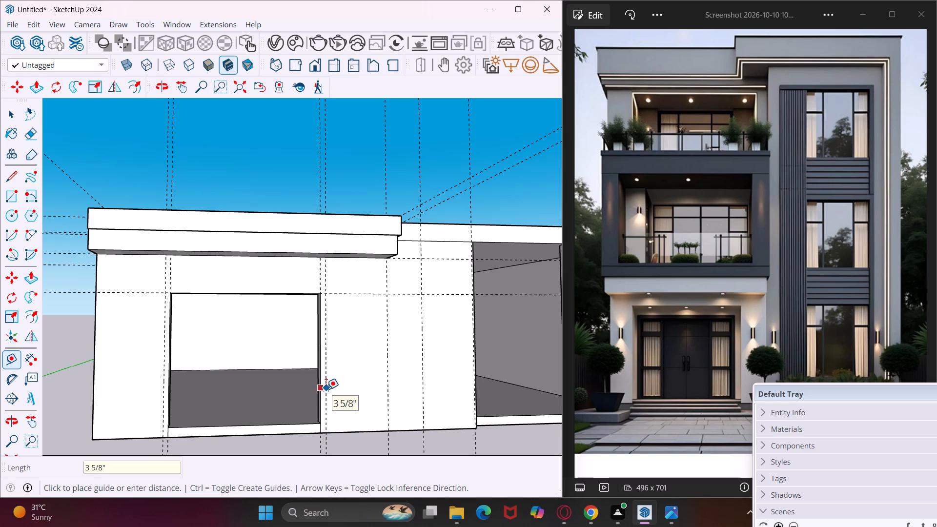
type("3\"")
key("Return")
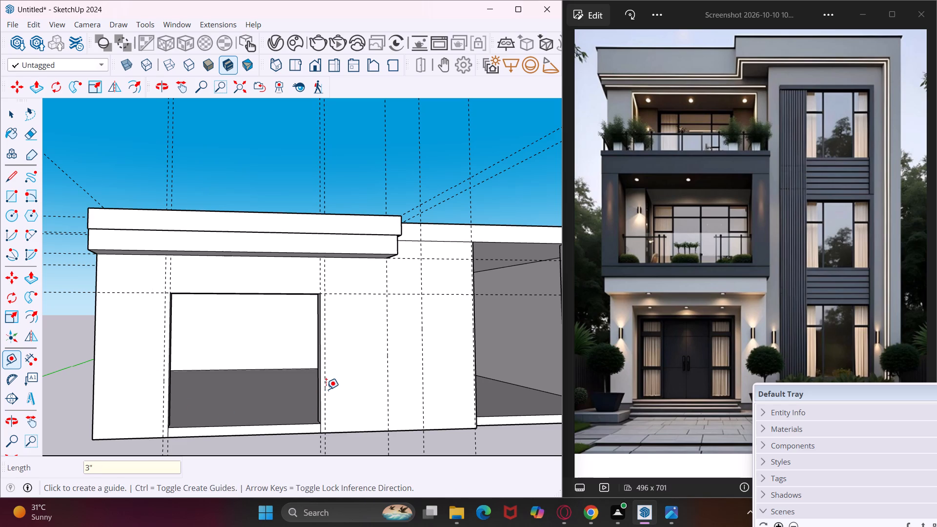
Place a horizontal guide 1' above the top edge of the entrance opening.
left_click(281, 293)
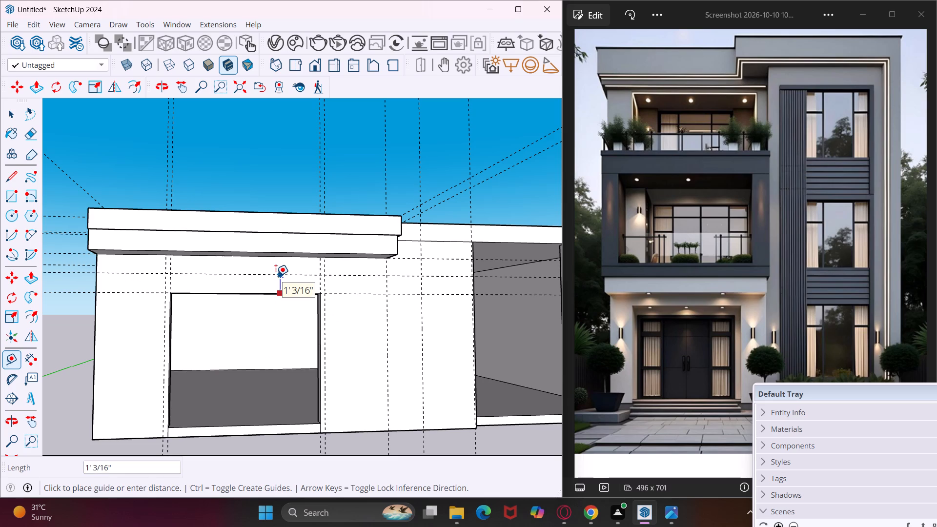
type("1'")
key("Return")
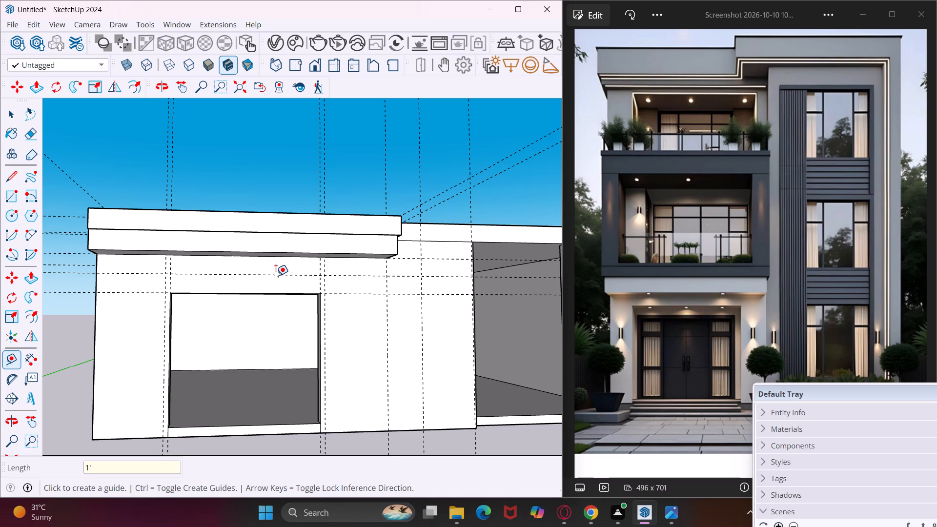
middle_click_drag(276, 276, 282, 250)
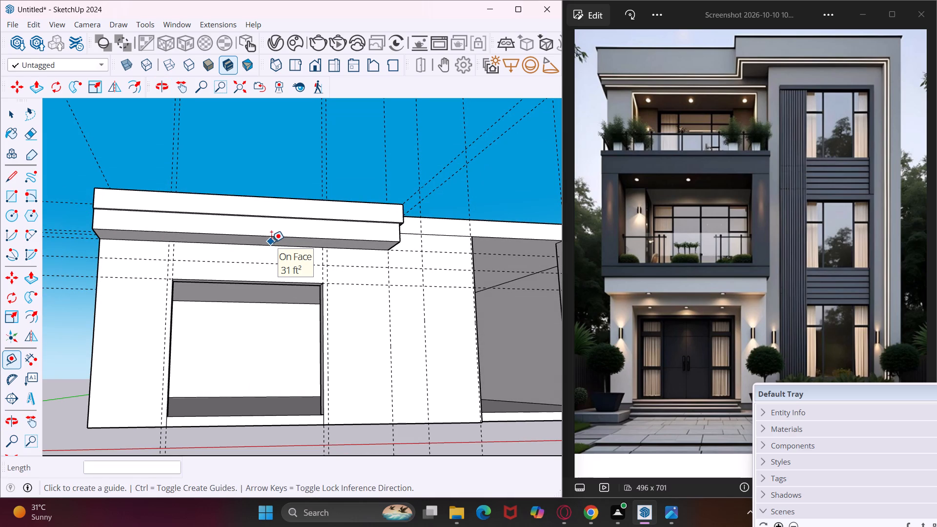
key("Escape")
key("space")
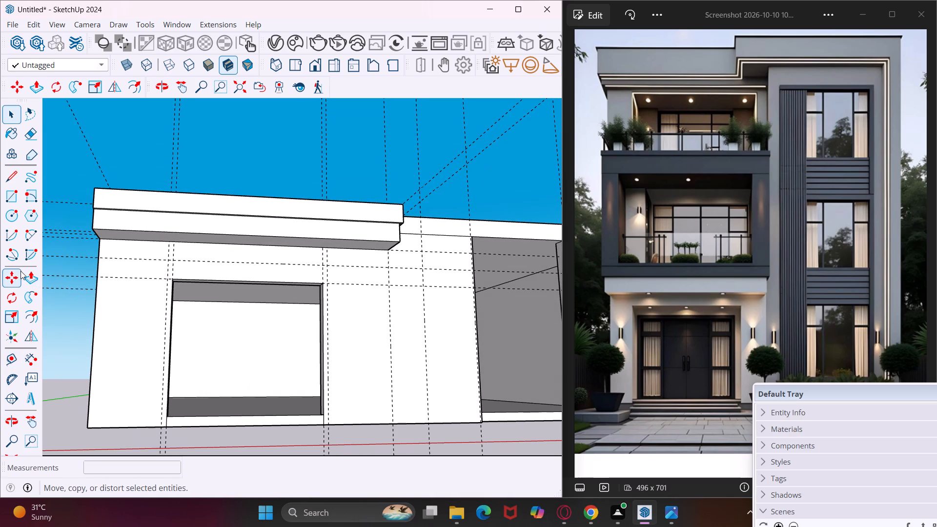
Draw a 3' 6" by about 9' 4" rectangle on the front wall, from its base corner to the overhang at the left 3" guide.
left_click(5, 194)
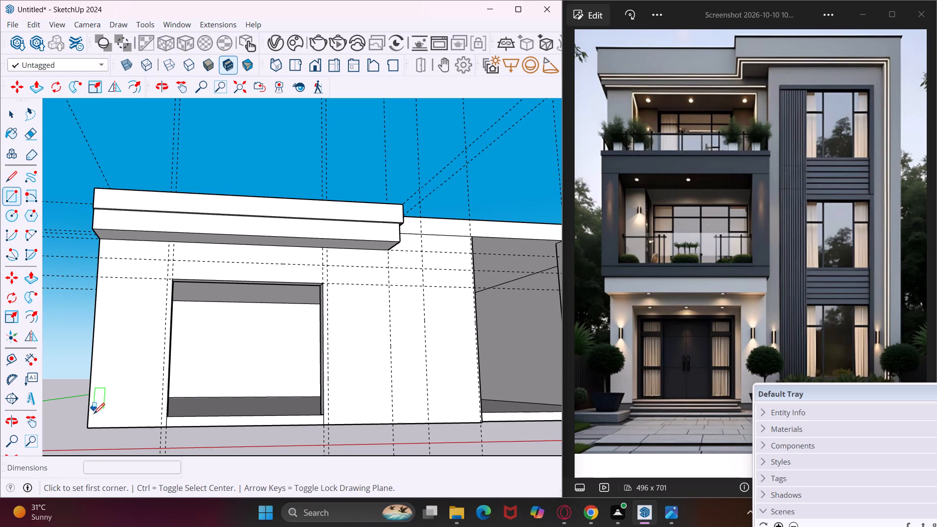
left_click(85, 430)
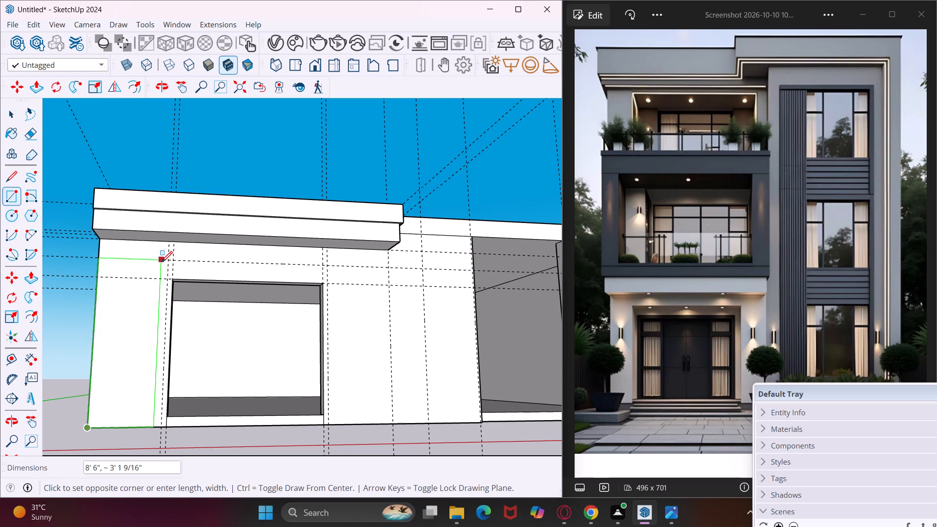
scroll(163, 256, "up", 3)
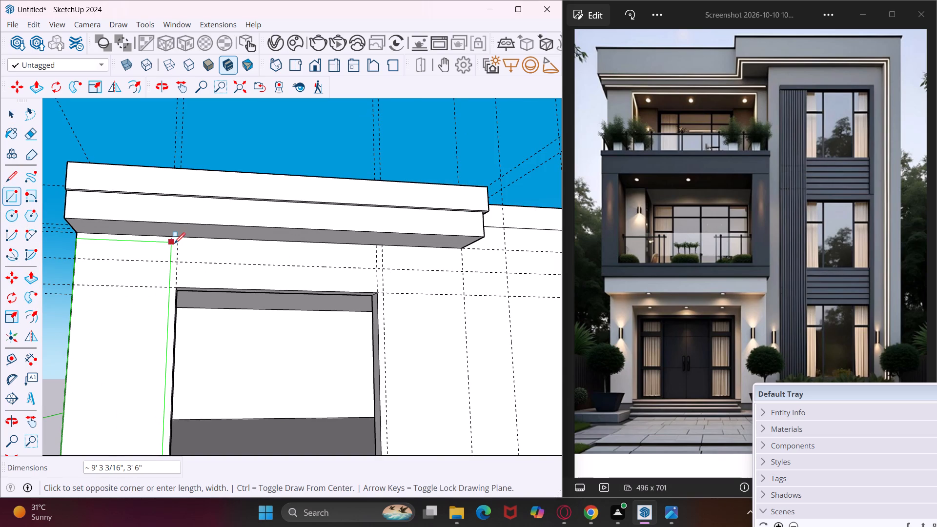
left_click(174, 241)
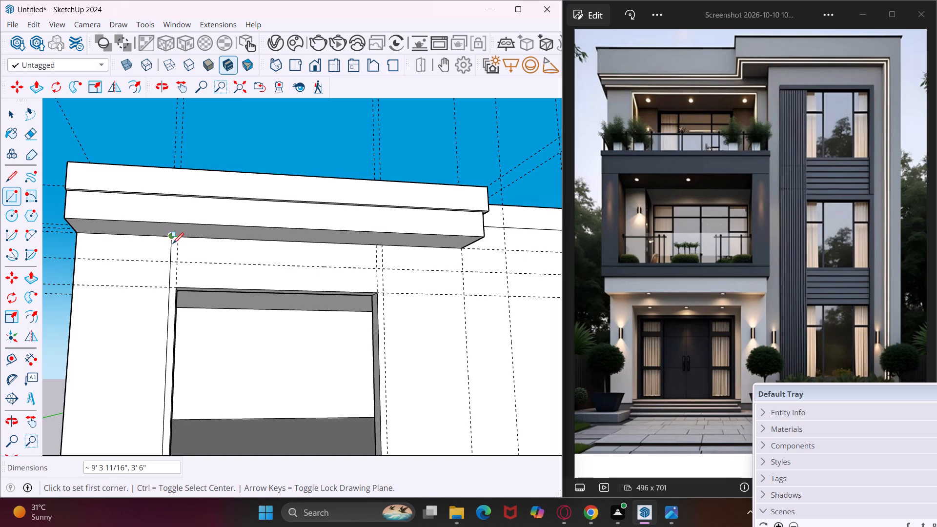
Draw a 1' by 12' rectangle under the overhang, from the left panel's top corner to the guide at the overhang's far end.
left_click(171, 241)
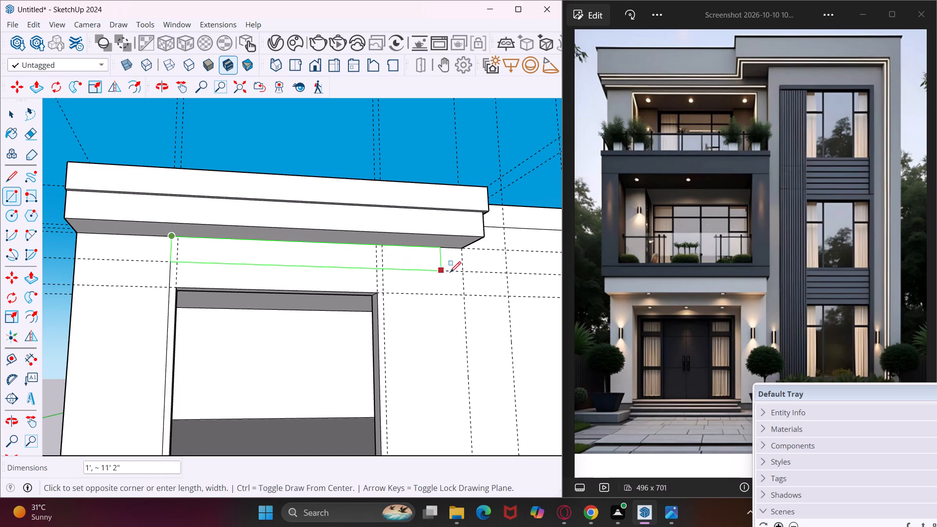
left_click(464, 271)
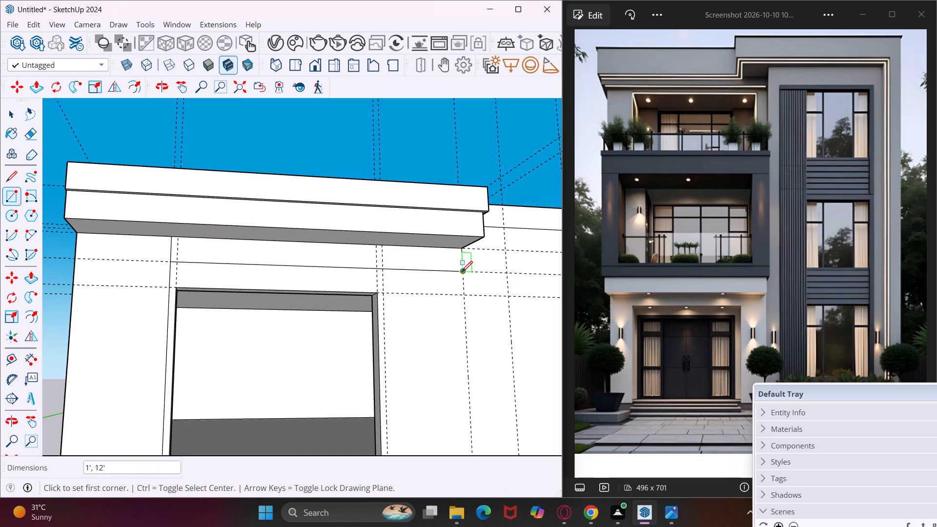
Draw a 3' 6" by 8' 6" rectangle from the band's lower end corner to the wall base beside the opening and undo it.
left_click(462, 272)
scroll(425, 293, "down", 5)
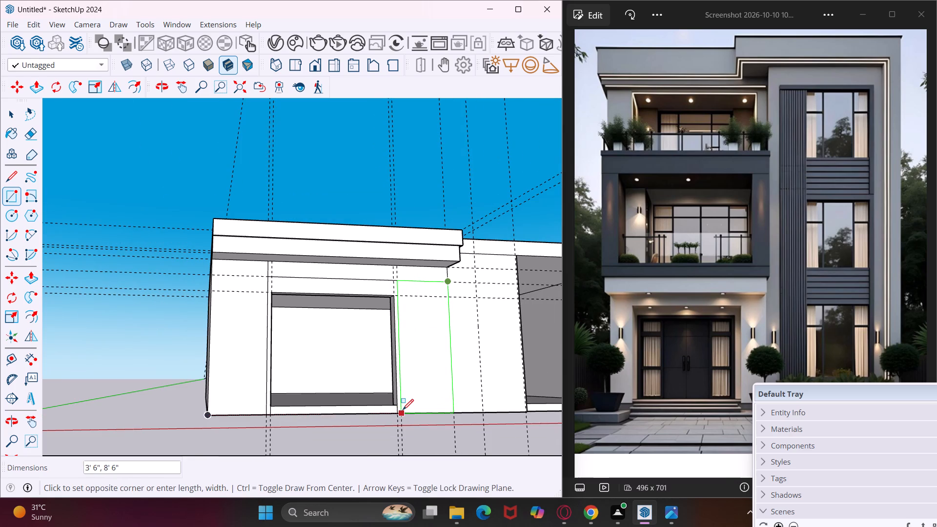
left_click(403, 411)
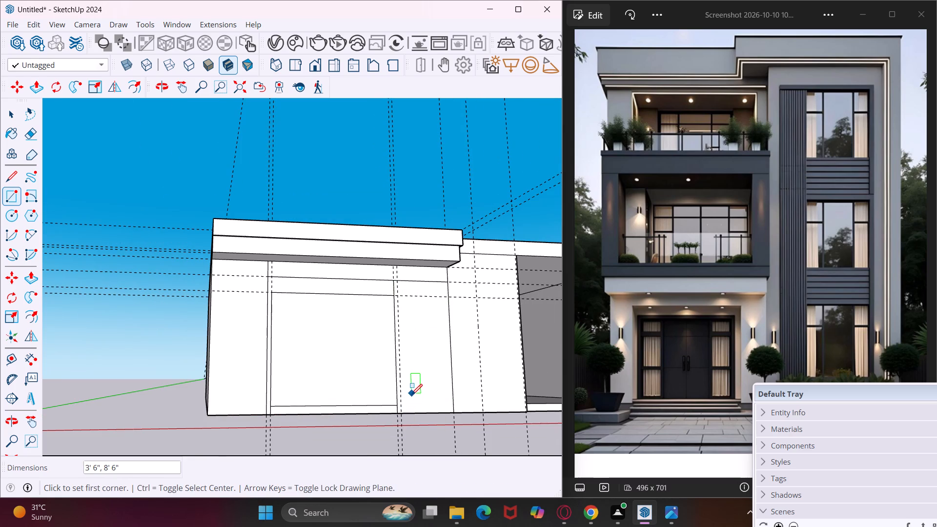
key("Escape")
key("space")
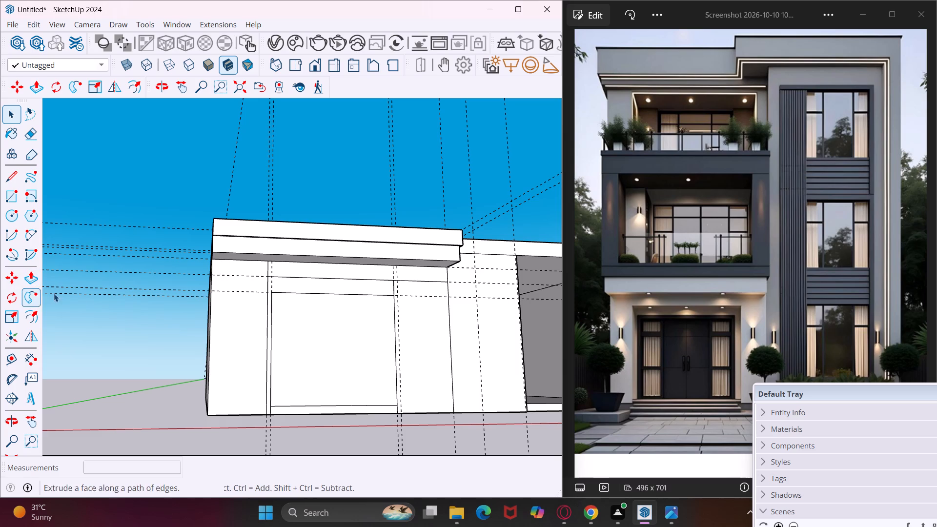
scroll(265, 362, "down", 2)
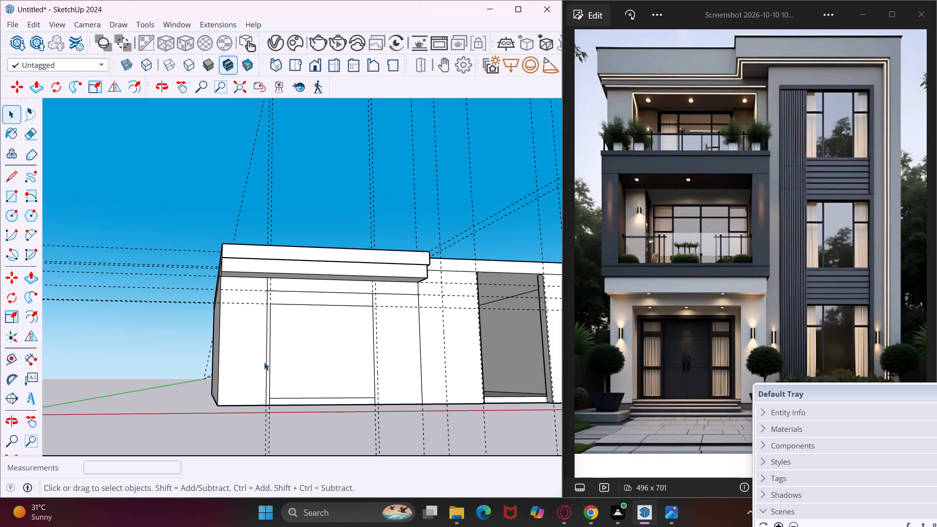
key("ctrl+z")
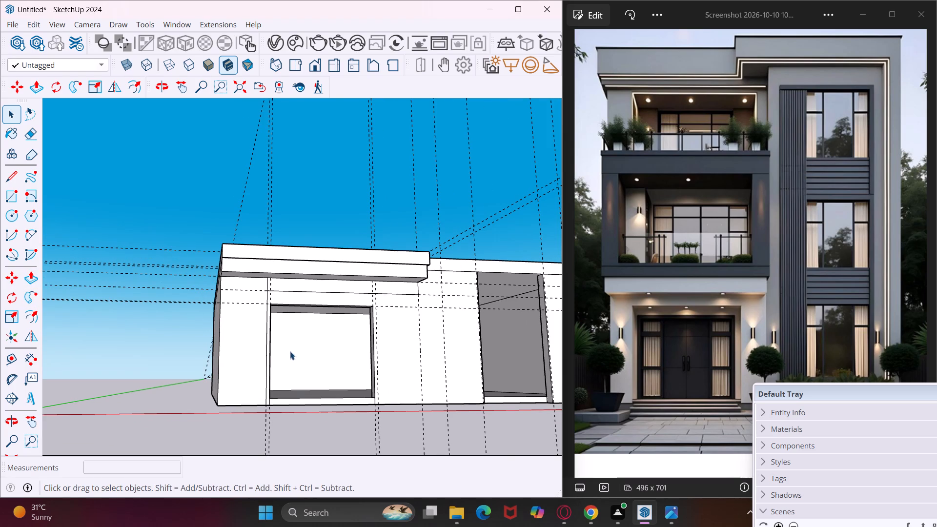
Draw a rectangle about 3' 4" by 8' 6" from the band's lower end corner to the wall base at the opening's right 3" guide.
left_click(9, 196)
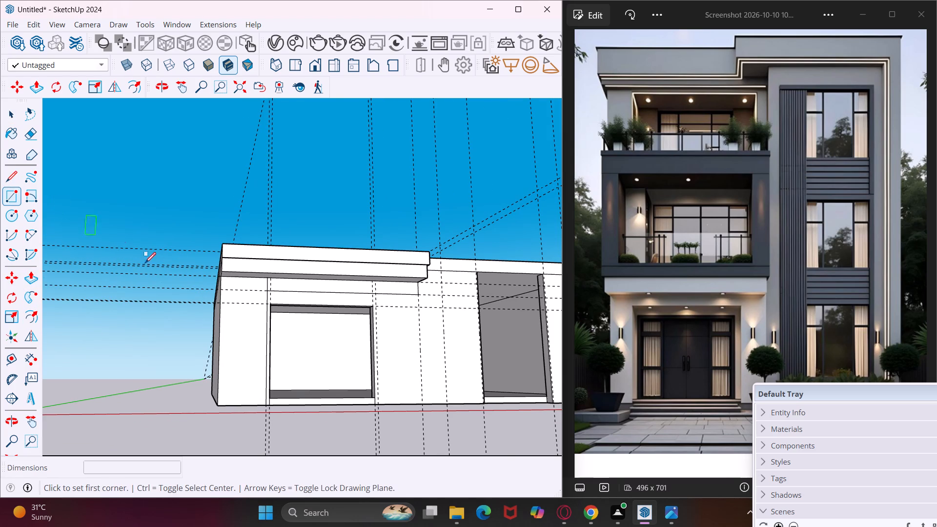
left_click(420, 294)
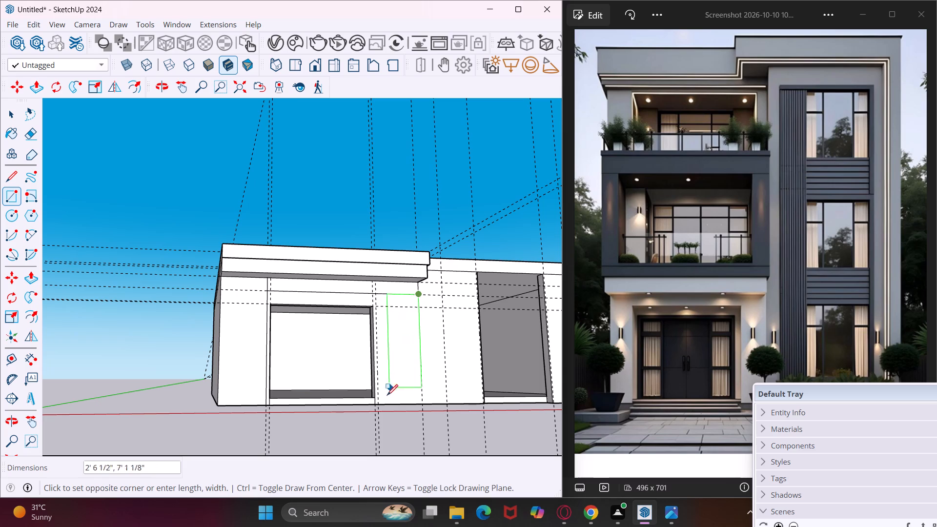
scroll(380, 404, "up", 7)
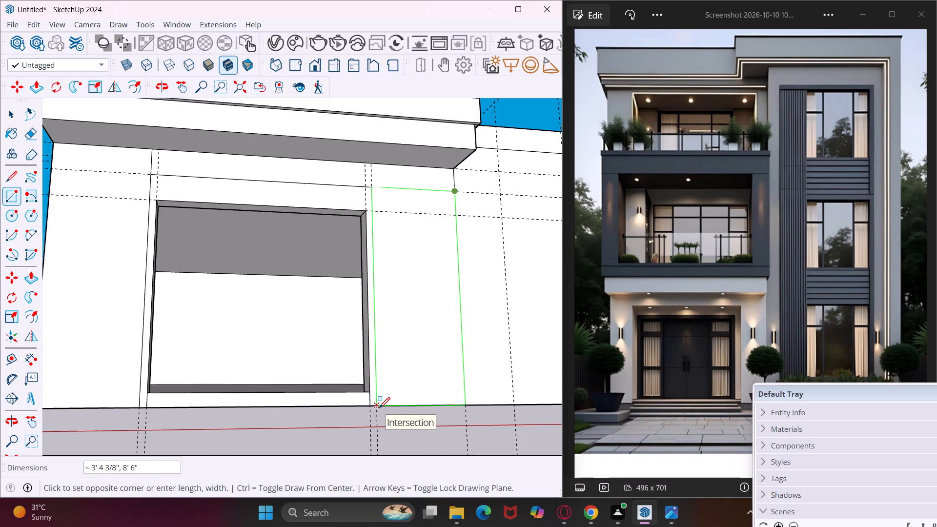
left_click(379, 408)
key("Escape")
key("space")
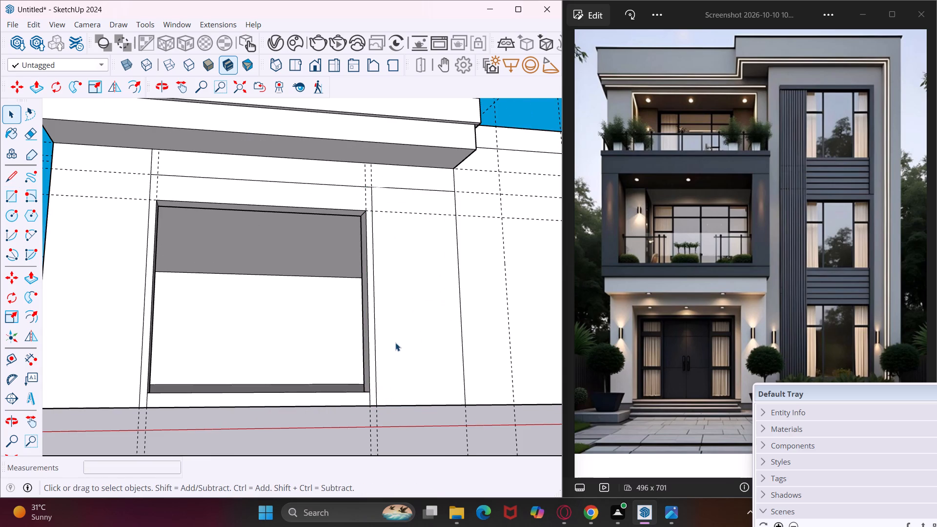
Push/Pull the wall panel between the entrance opening and the overhang's far end outward by 1'.
left_click(395, 342)
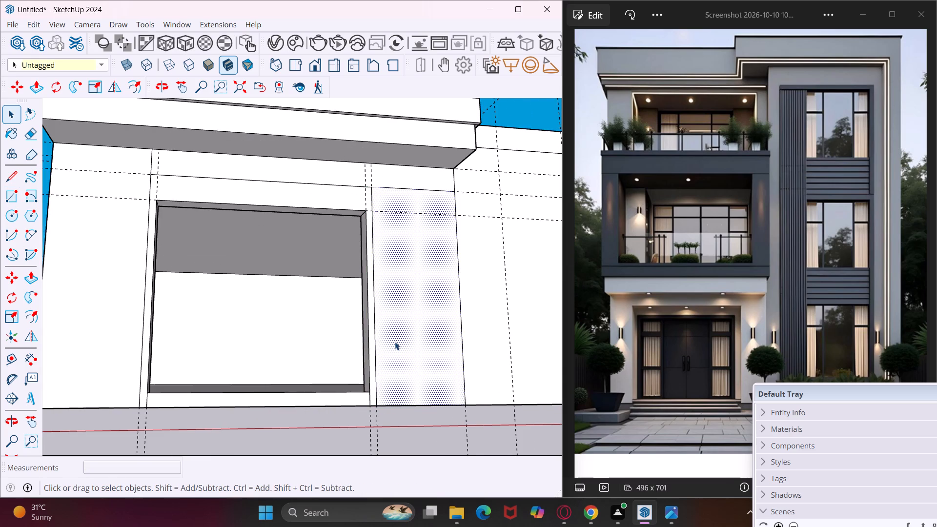
key("p")
key("space")
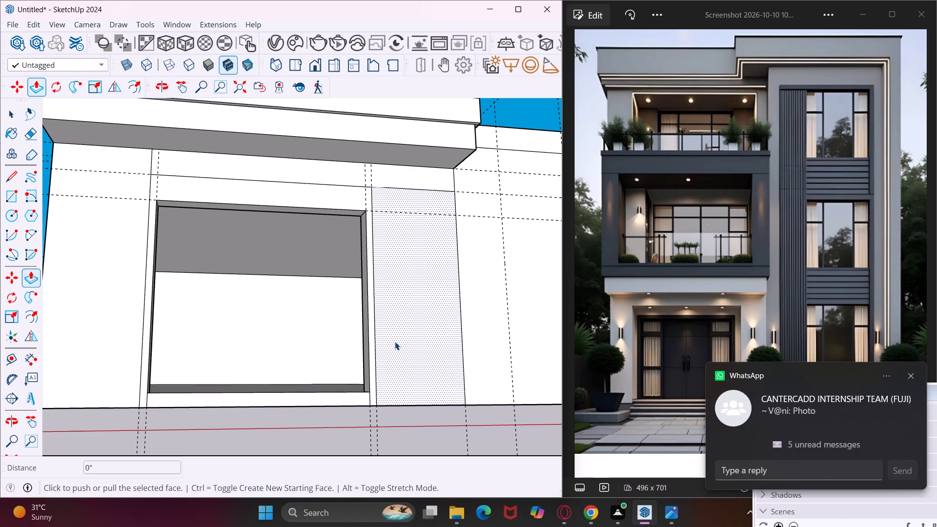
left_click(395, 342)
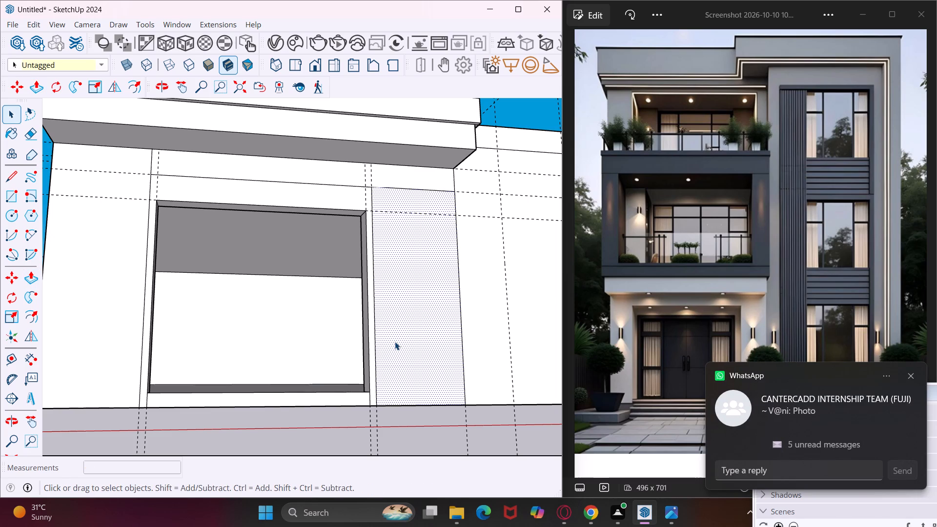
key("p")
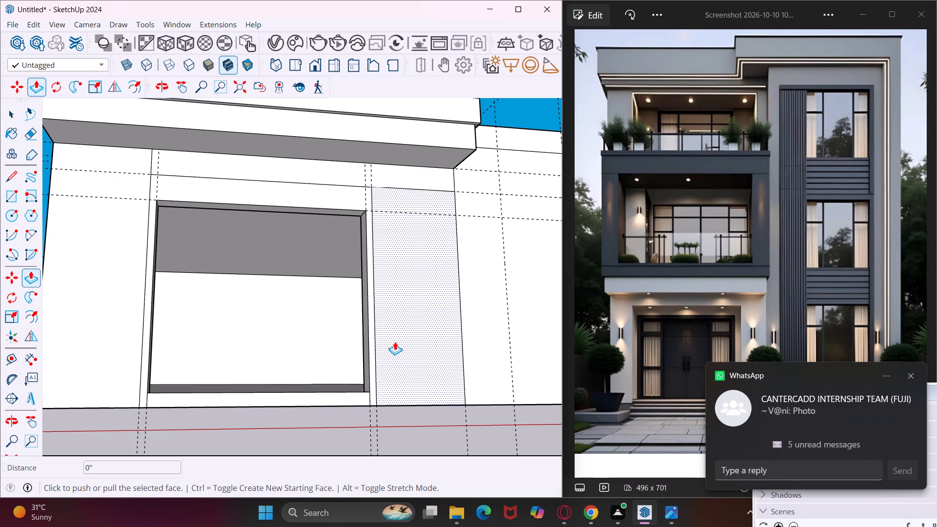
left_click(395, 342)
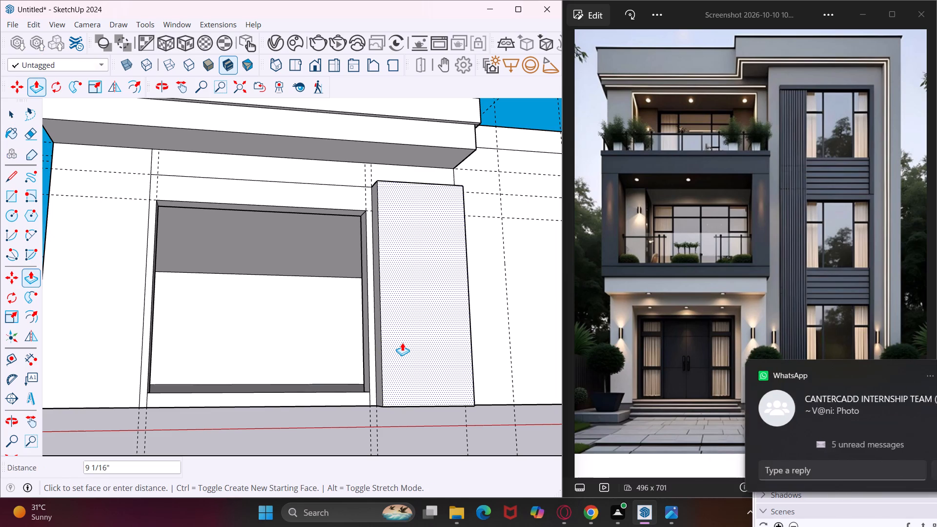
middle_click_drag(402, 343, 411, 385)
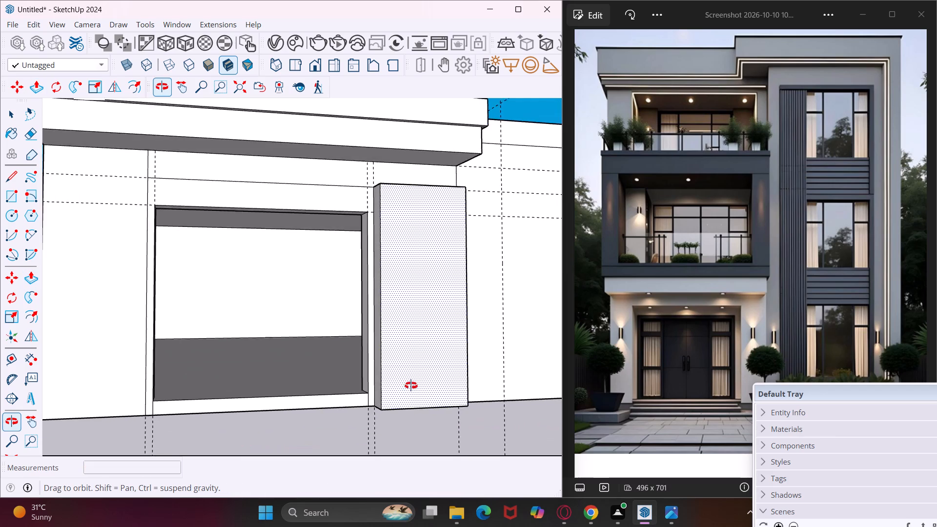
middle_click_drag(411, 385, 413, 413)
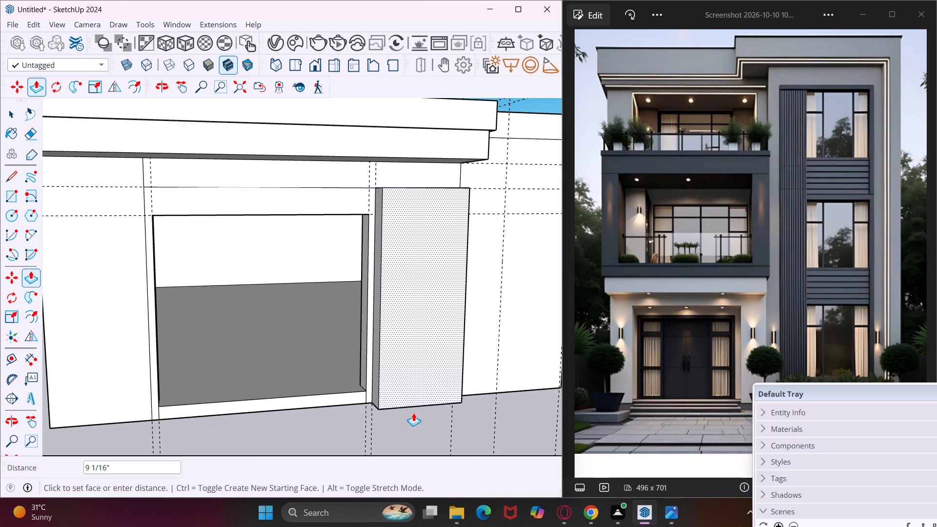
type("1'")
key("Return")
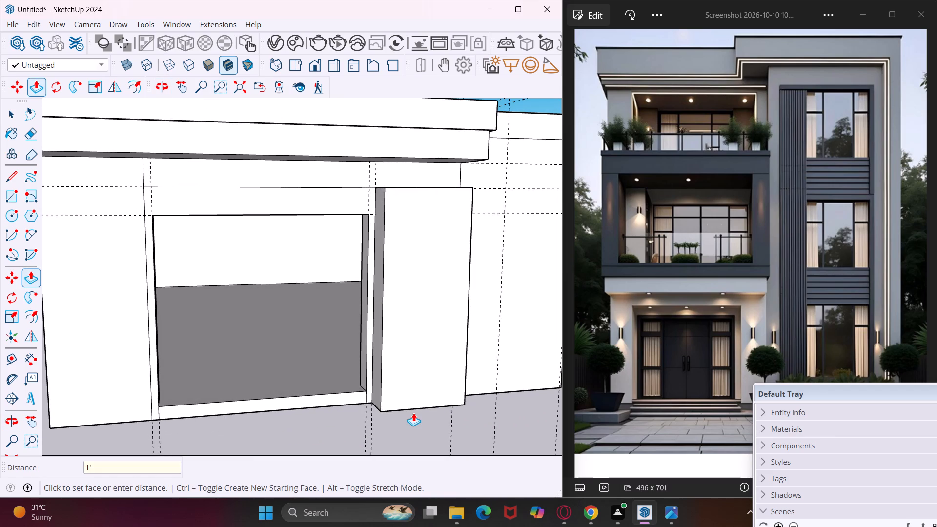
Repeat the 1' outward extrusion on the band under the overhang and on the panel at the entrance's other side.
double_click(407, 173)
middle_click_drag(414, 165, 415, 164)
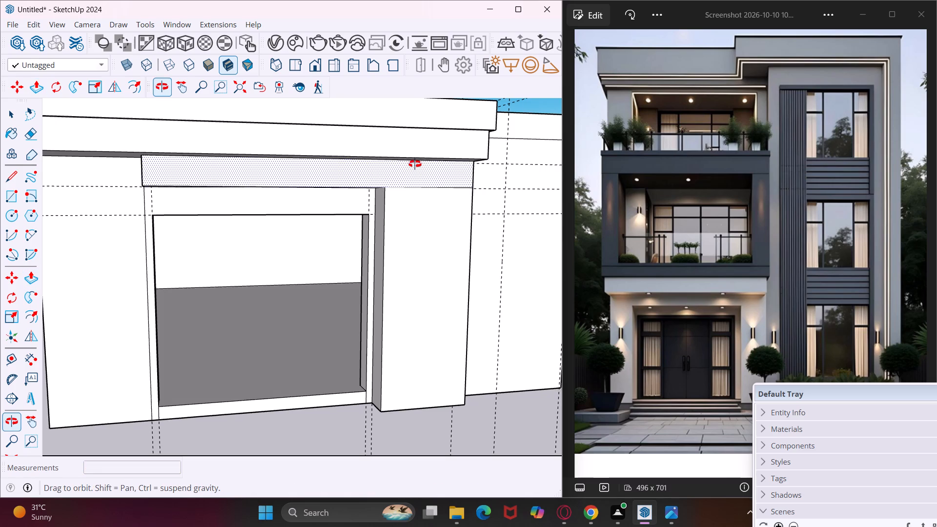
middle_click_drag(415, 164, 470, 154)
double_click(116, 286)
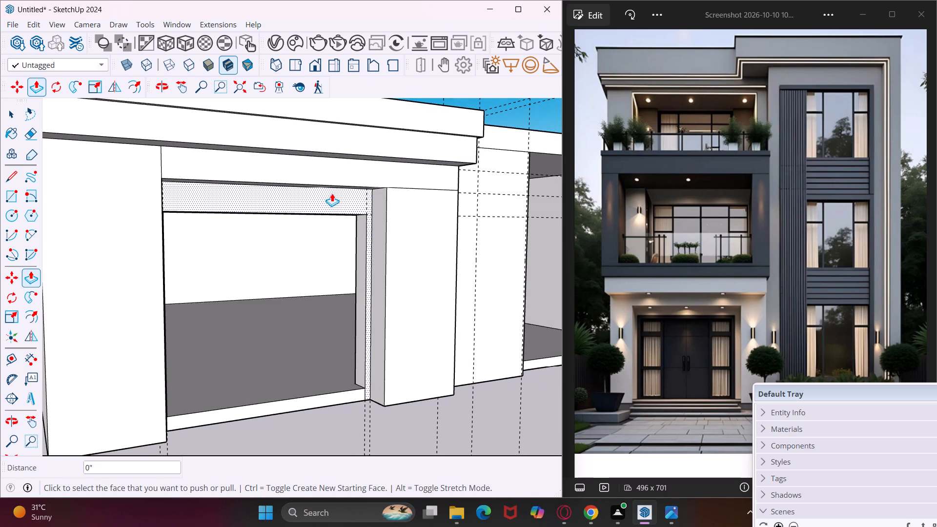
middle_click_drag(332, 193, 289, 197)
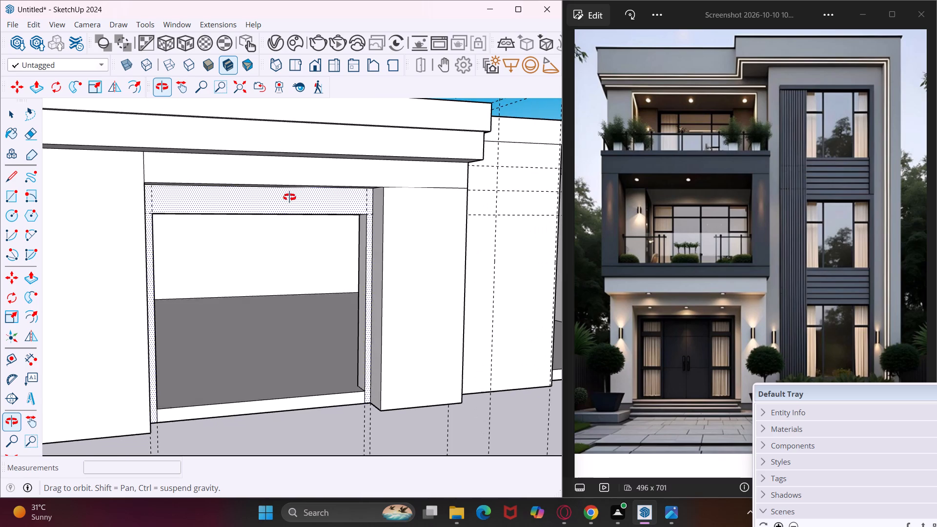
middle_click_drag(289, 197, 199, 214)
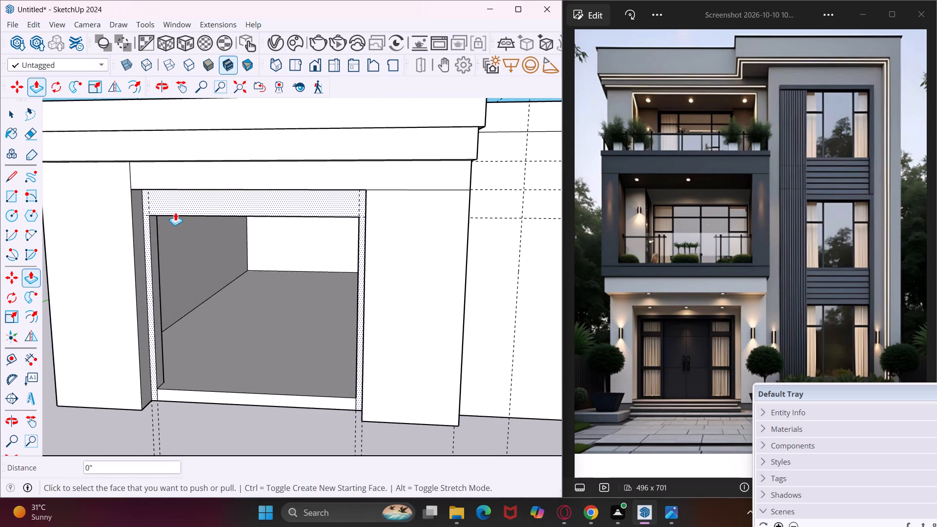
scroll(172, 210, "down", 4)
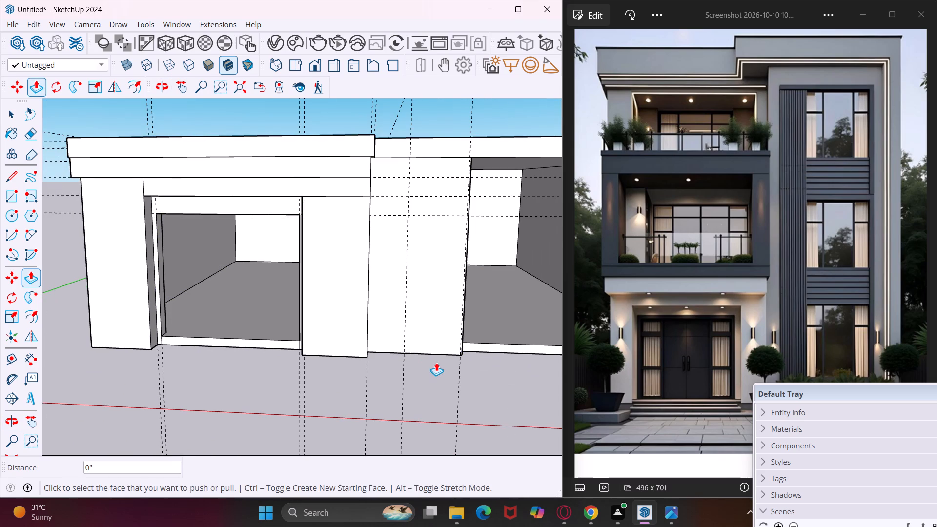
key("Escape")
key("space")
Examine the extruded entrance surround and the rest of the front facade from several angles.
middle_click_drag(415, 353, 461, 355)
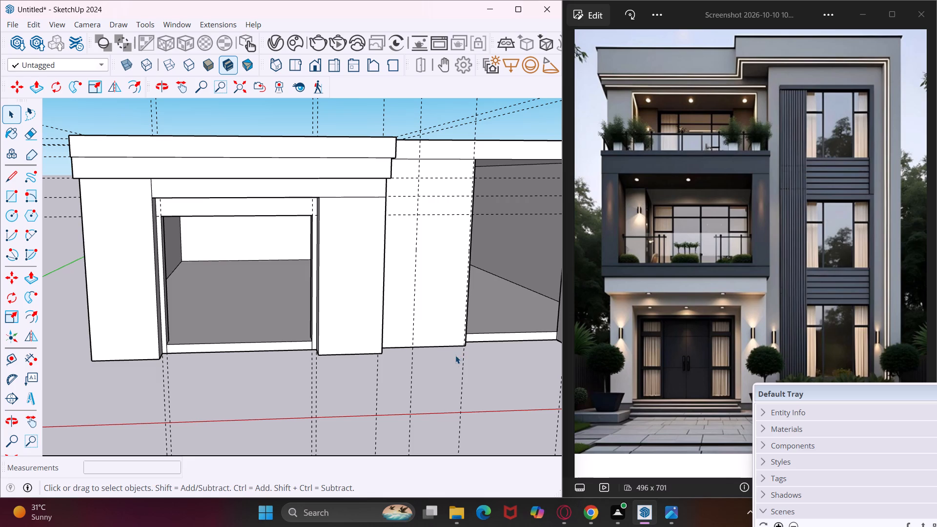
scroll(439, 351, "down", 1)
middle_click_drag(437, 356, 383, 368)
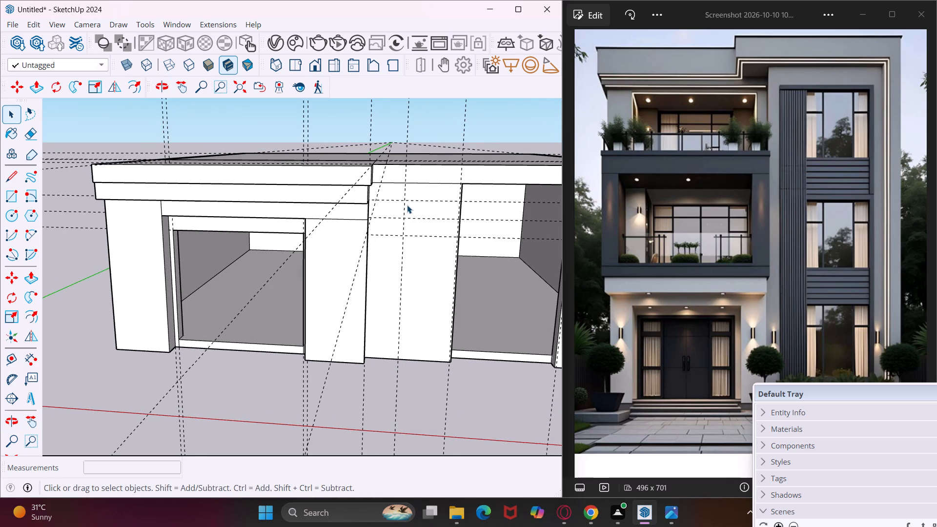
middle_click_drag(407, 205, 339, 210)
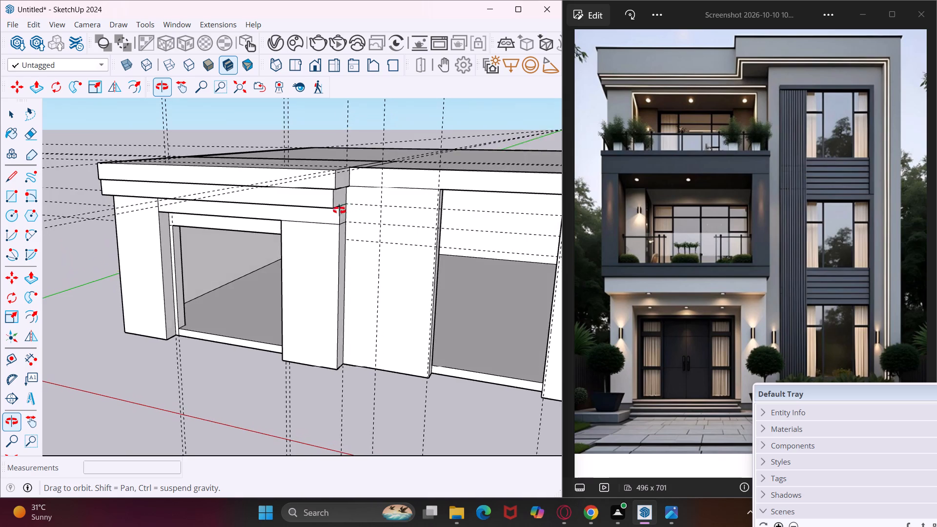
middle_click_drag(339, 210, 333, 211)
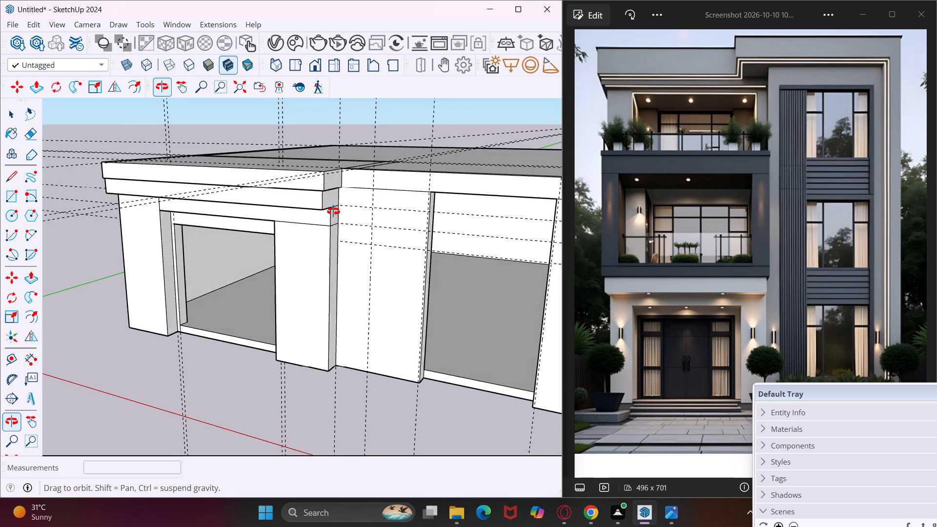
middle_click_drag(333, 211, 361, 214)
scroll(285, 227, "down", 5)
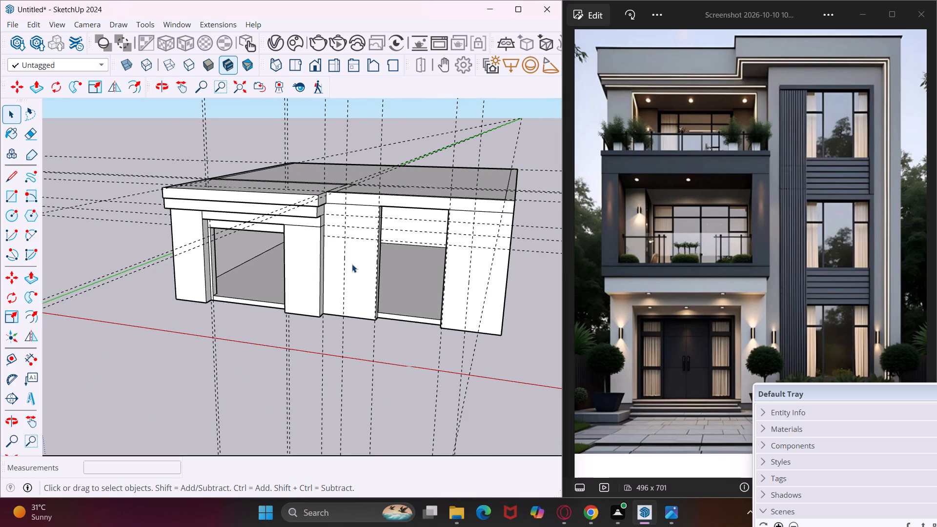
middle_click_drag(352, 264, 407, 259)
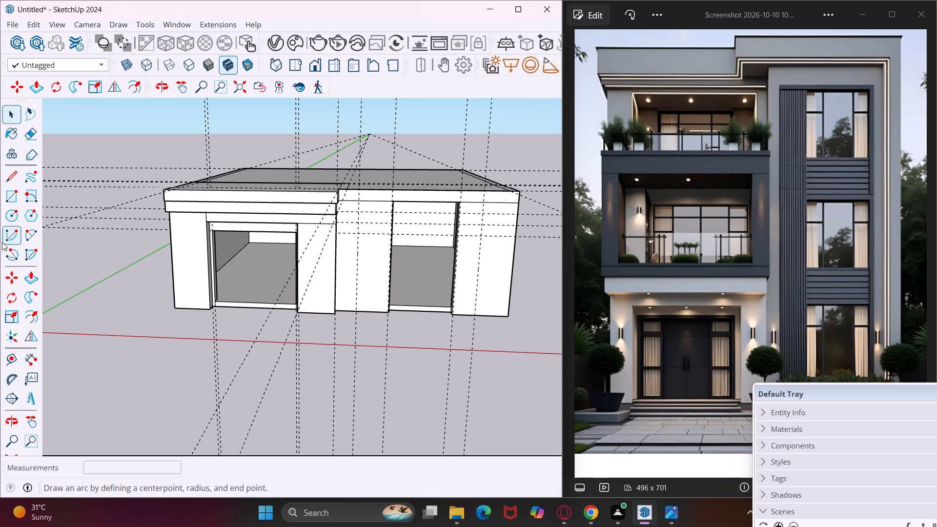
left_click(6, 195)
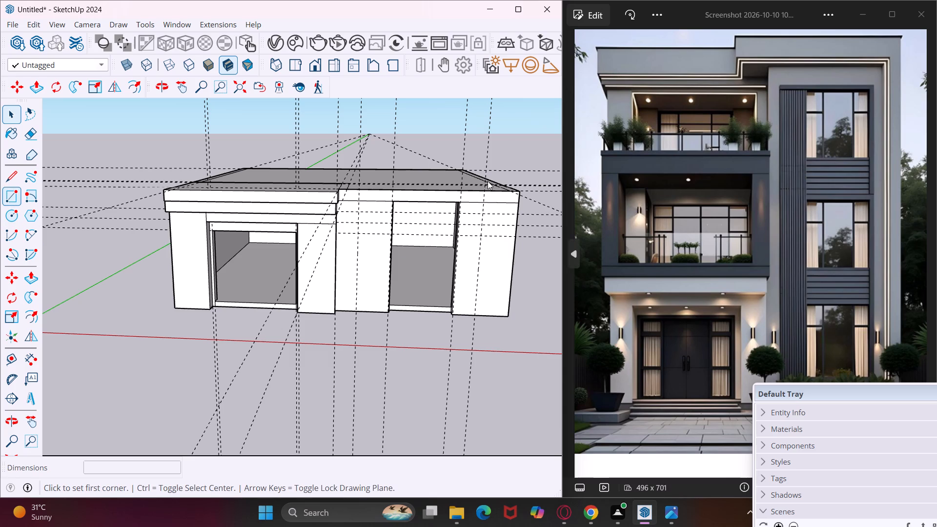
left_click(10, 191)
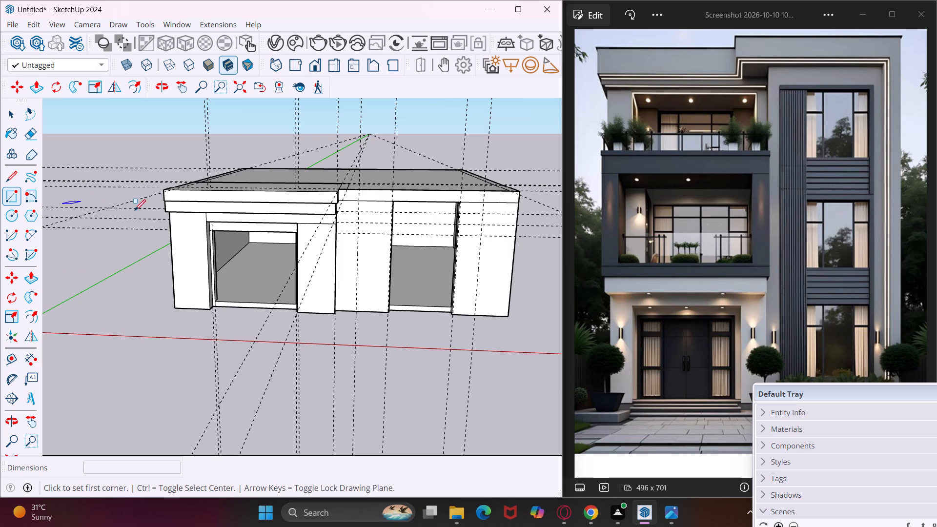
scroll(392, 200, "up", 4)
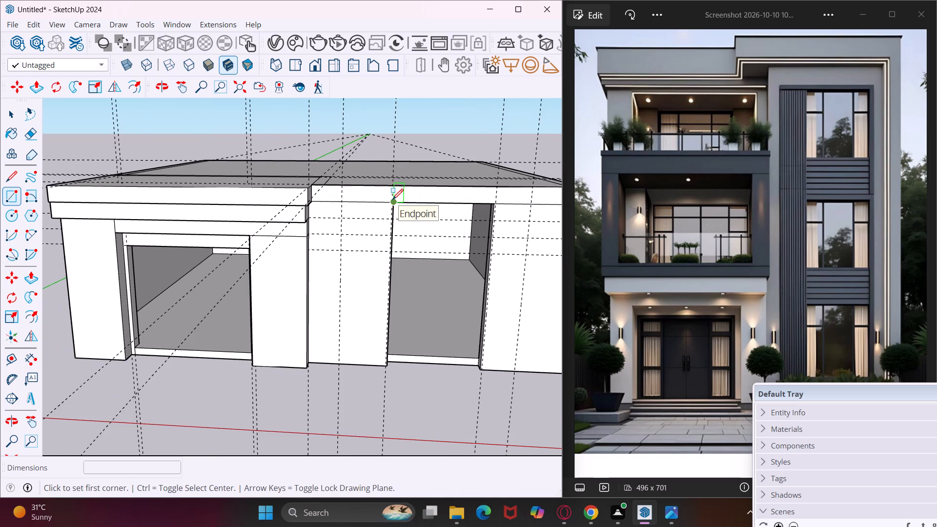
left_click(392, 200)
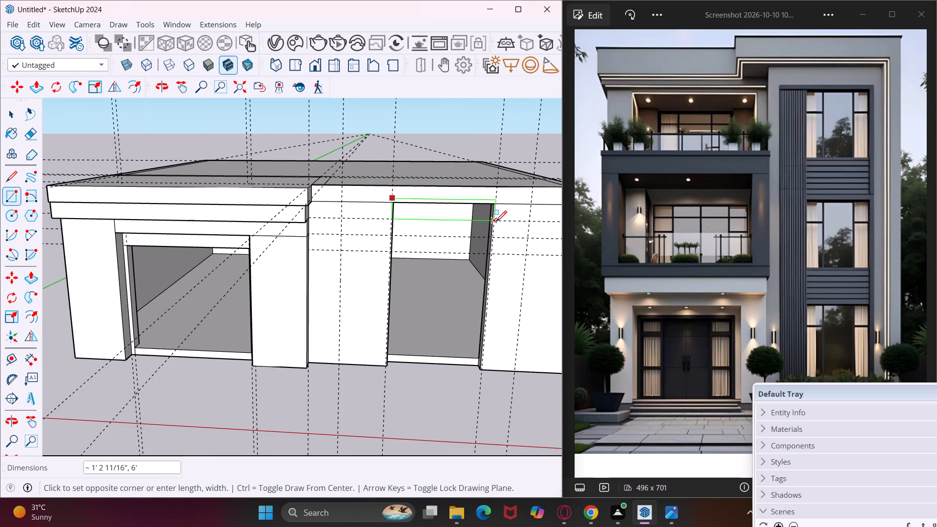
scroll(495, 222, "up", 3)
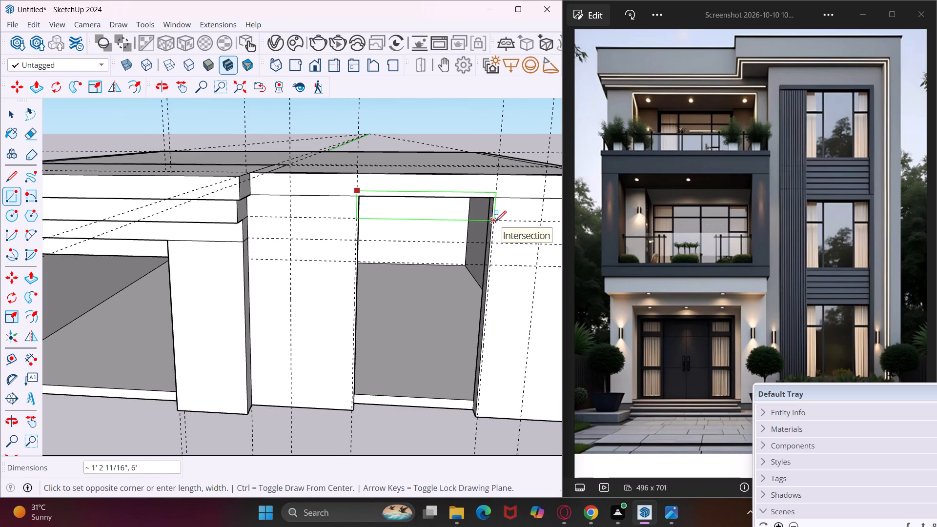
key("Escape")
Draw a 1' by about 5' 10" rectangle across the top of the window opening beside the entrance, down to the first horizontal guide.
scroll(358, 198, "up", 11)
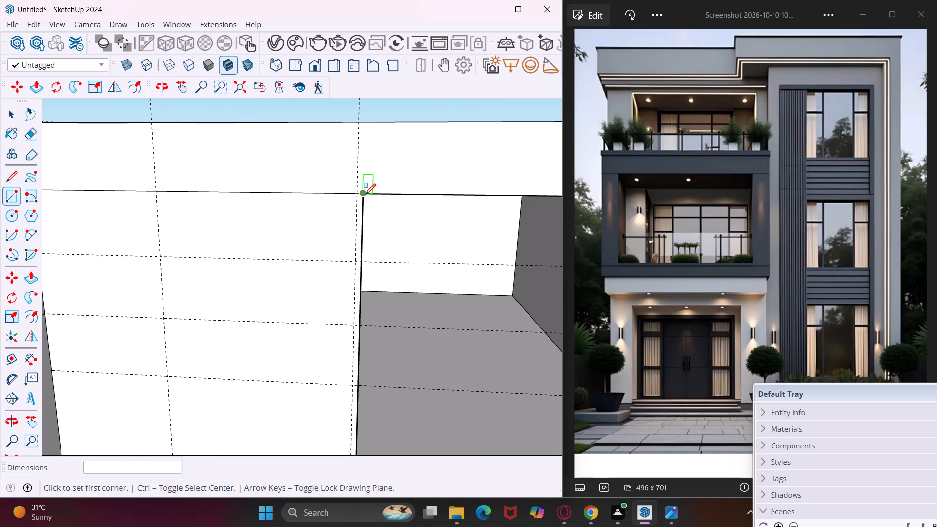
left_click(365, 195)
scroll(374, 230, "down", 7)
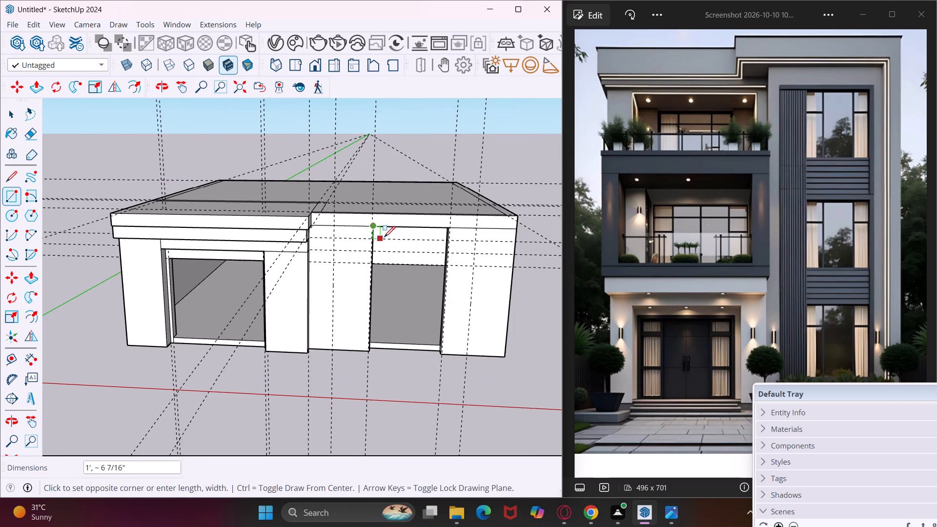
scroll(449, 241, "up", 10)
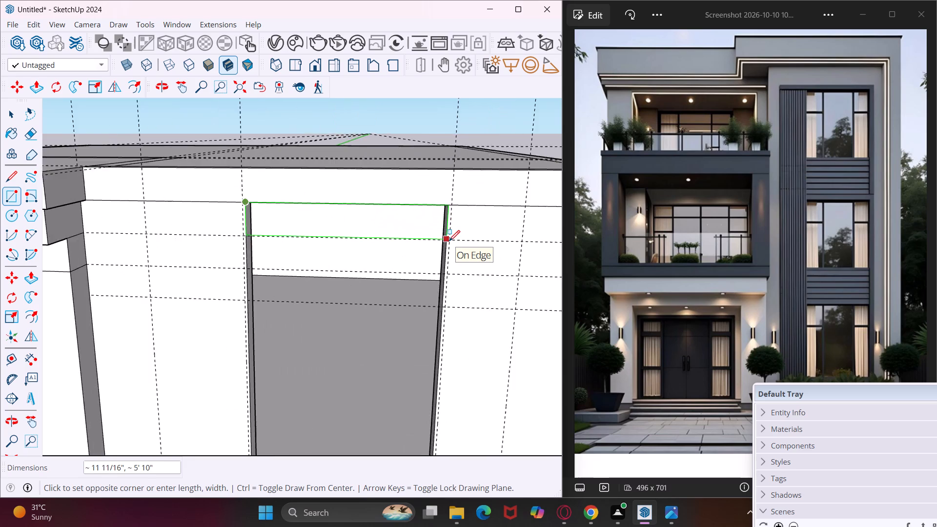
scroll(449, 241, "up", 8)
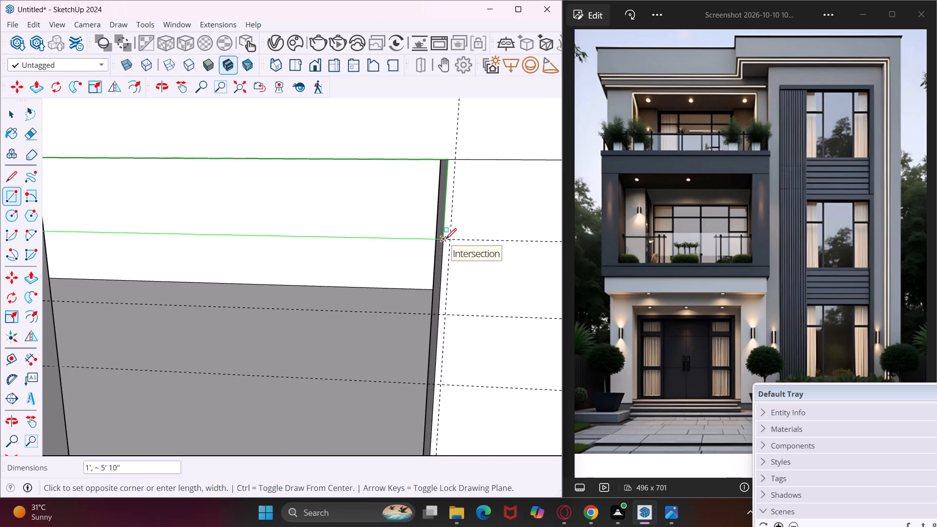
left_click(446, 239)
middle_click_drag(430, 229, 453, 86)
key("Escape")
key("space")
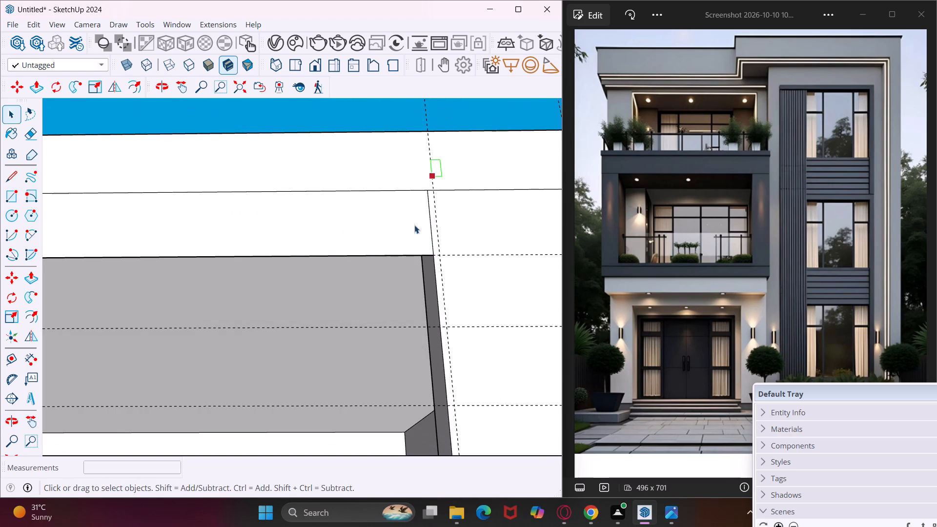
Push/Pull the strip above the window opening inward by 9" to form the lintel.
middle_click_drag(369, 255, 539, 114)
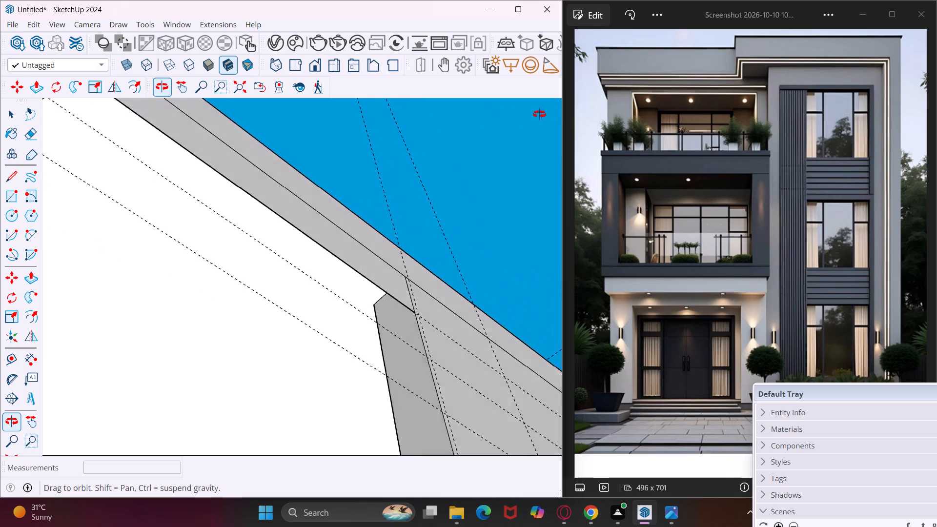
middle_click_drag(539, 114, 615, 173)
middle_click_drag(285, 257, 329, 272)
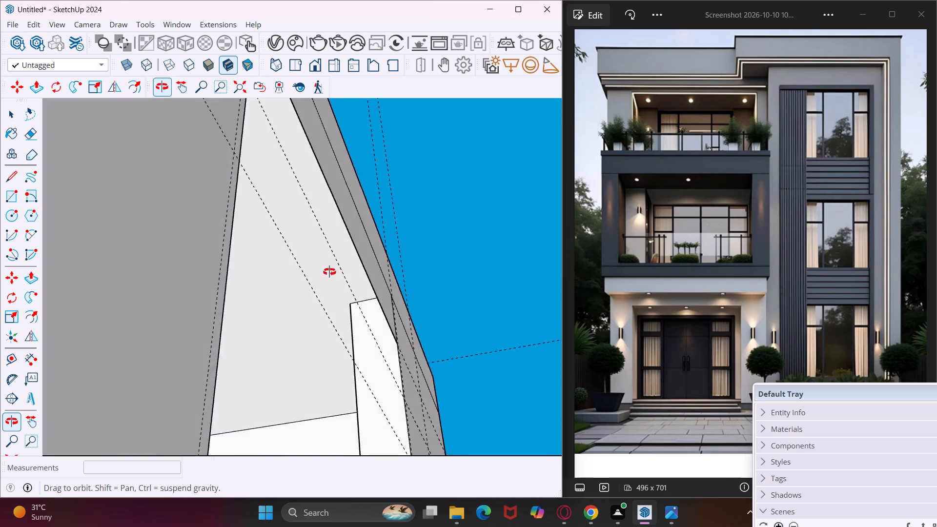
middle_click_drag(329, 272, 356, 277)
middle_click_drag(356, 277, 205, 311)
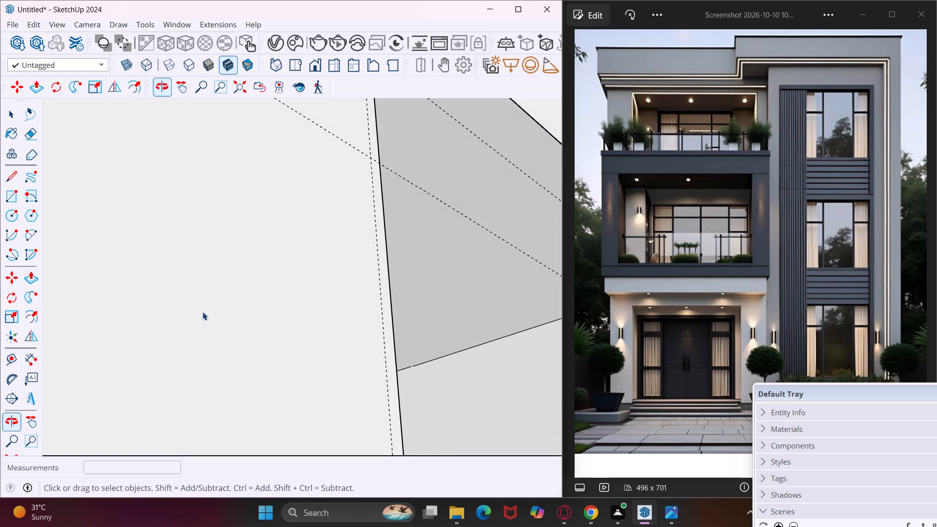
scroll(199, 310, "down", 13)
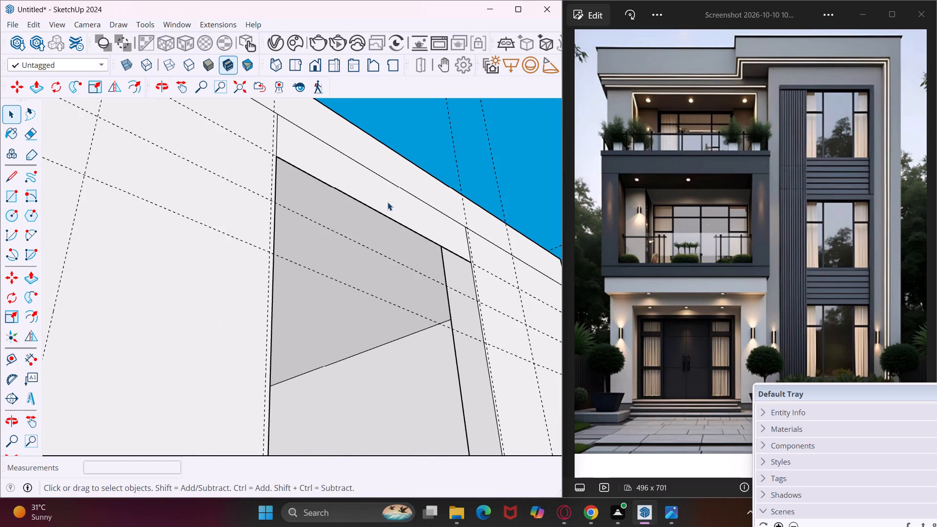
left_click(387, 202)
key("p")
left_click(387, 202)
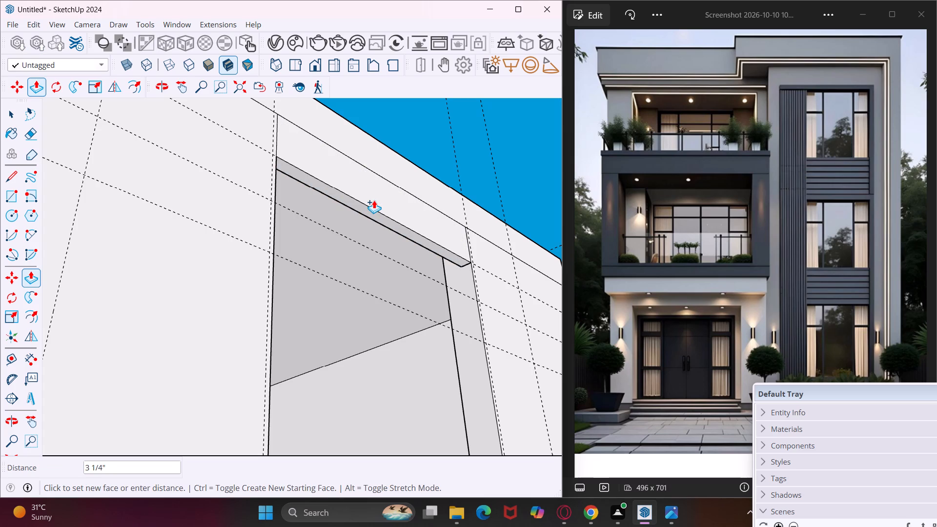
key("9")
key("shift+quotedbl")
key("Return")
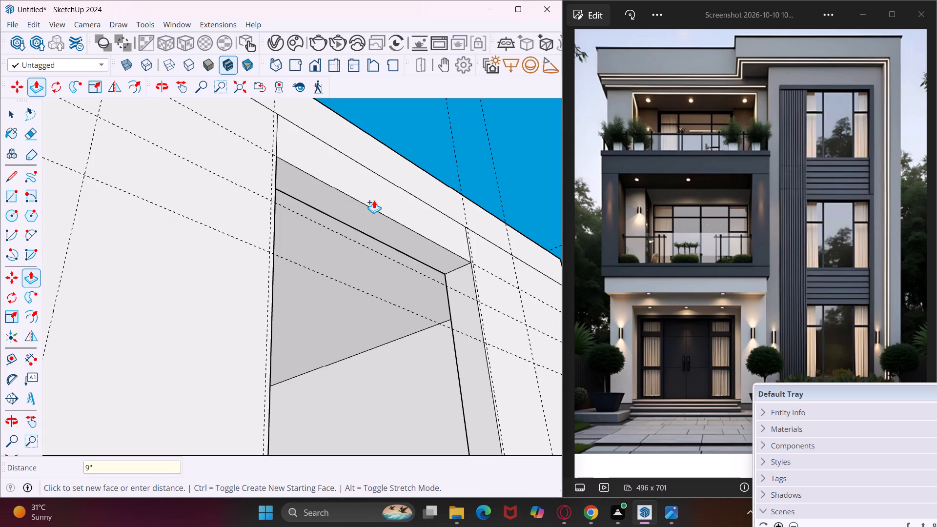
Extrude the short wall strip on the roof slab, at the setback beside the entrance overhang, upward by 10'.
middle_click_drag(374, 200, 271, 378)
scroll(371, 205, "down", 1)
scroll(268, 378, "down", 2)
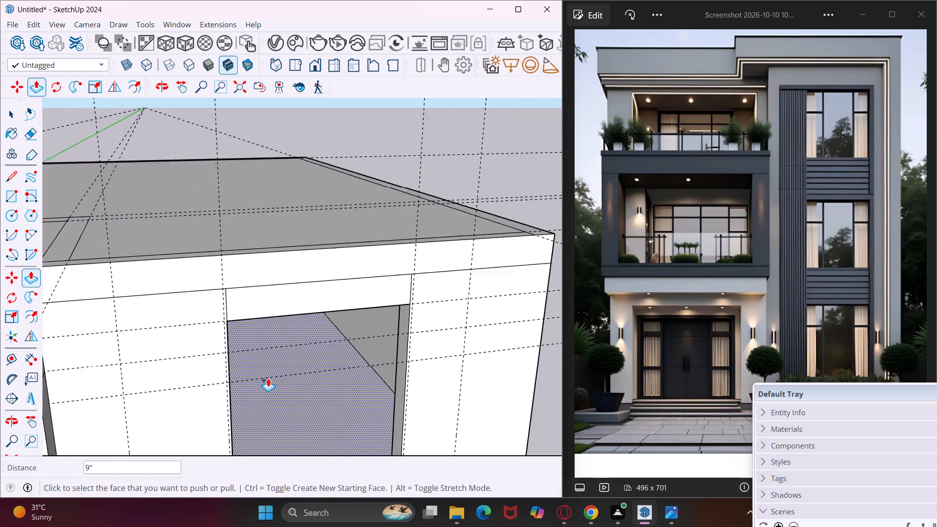
scroll(268, 378, "down", 5)
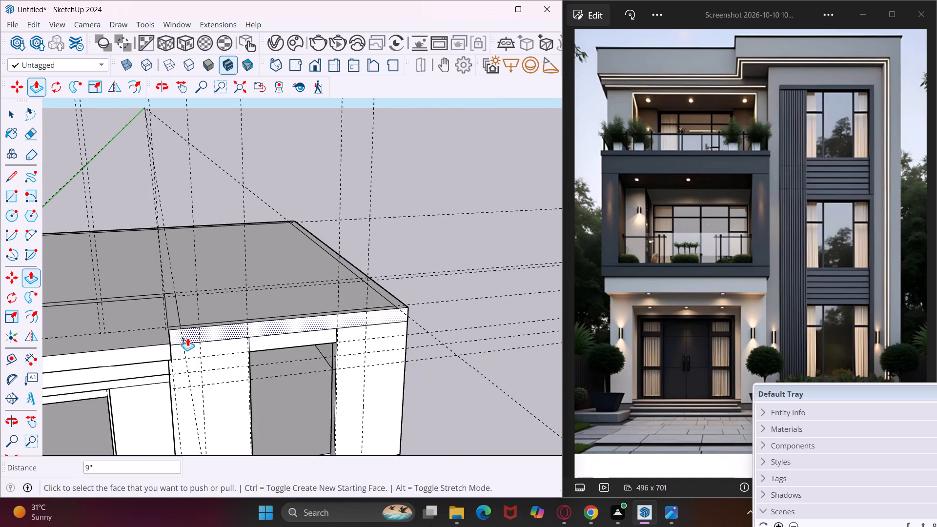
scroll(171, 314, "up", 4)
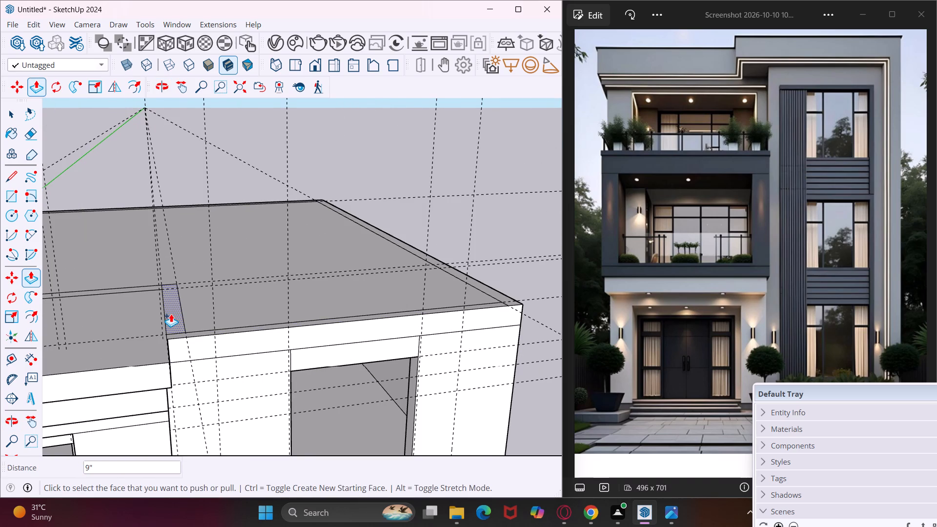
left_click(171, 314)
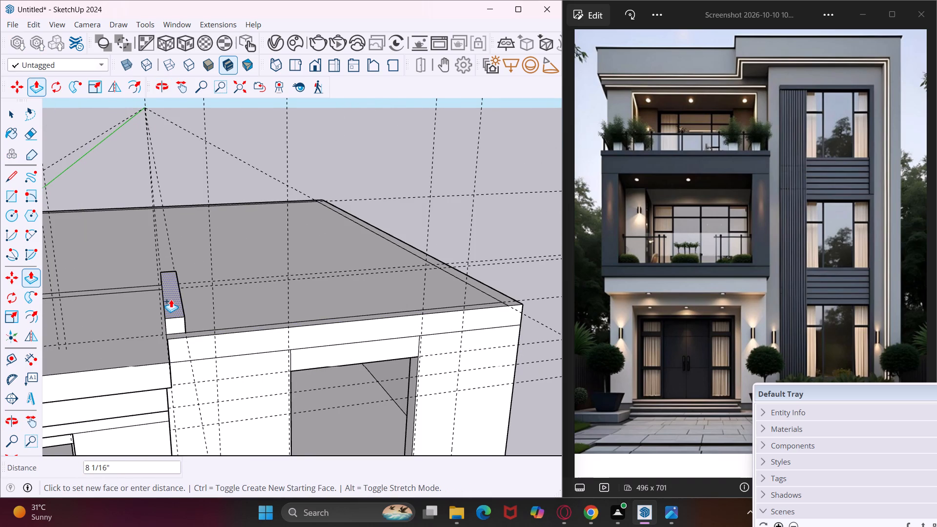
middle_click_drag(175, 259, 209, 214)
scroll(209, 214, "up", 1)
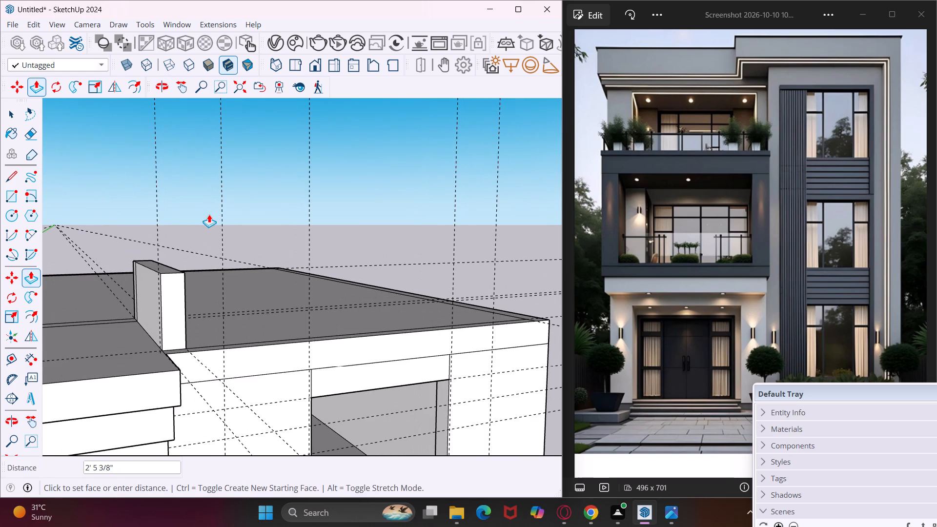
type("10'")
key("Return")
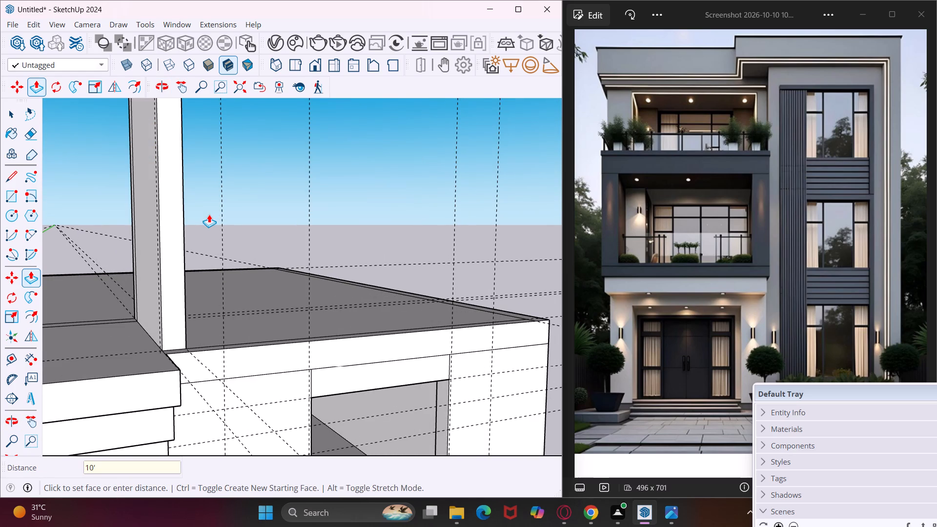
Repeat the 10' upward extrusion on the front wall strips above the window and behind the entrance overhang.
scroll(243, 338, "up", 3)
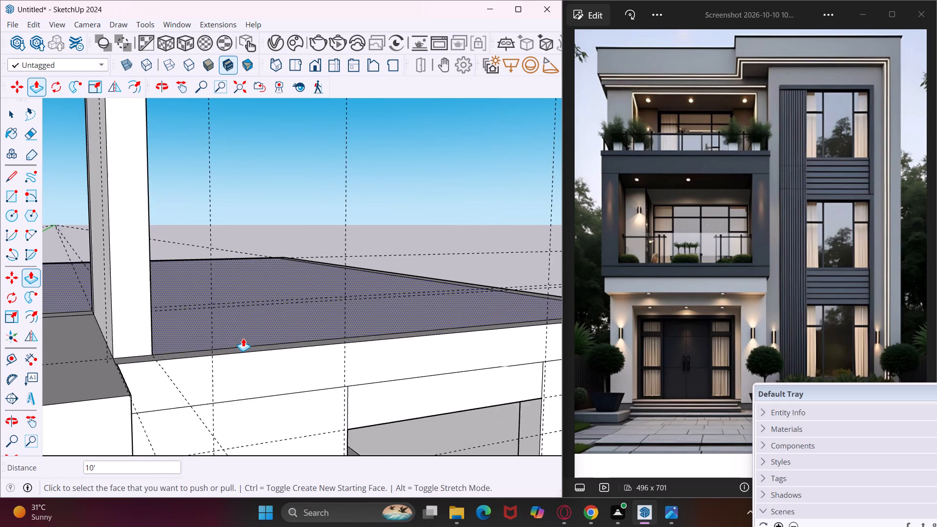
scroll(243, 338, "up", 4)
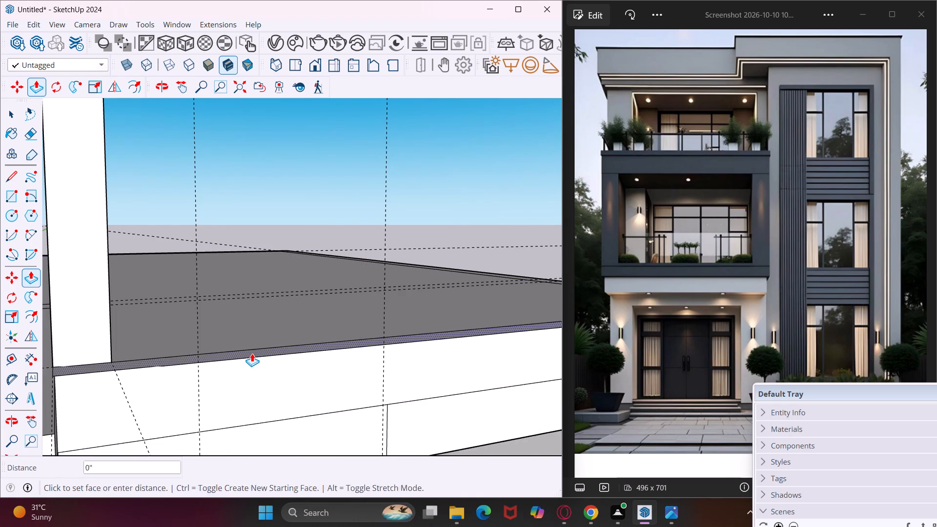
double_click(252, 353)
scroll(263, 314, "down", 14)
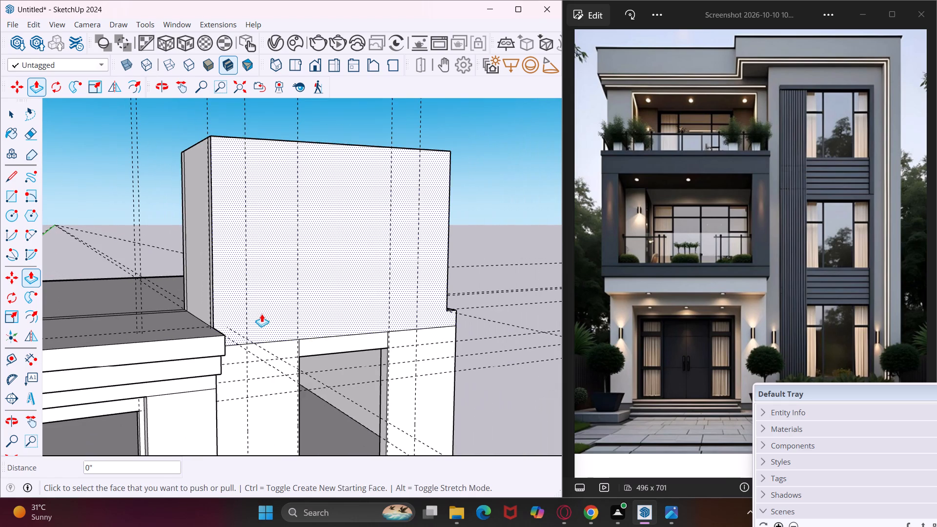
middle_click_drag(151, 294, 402, 280)
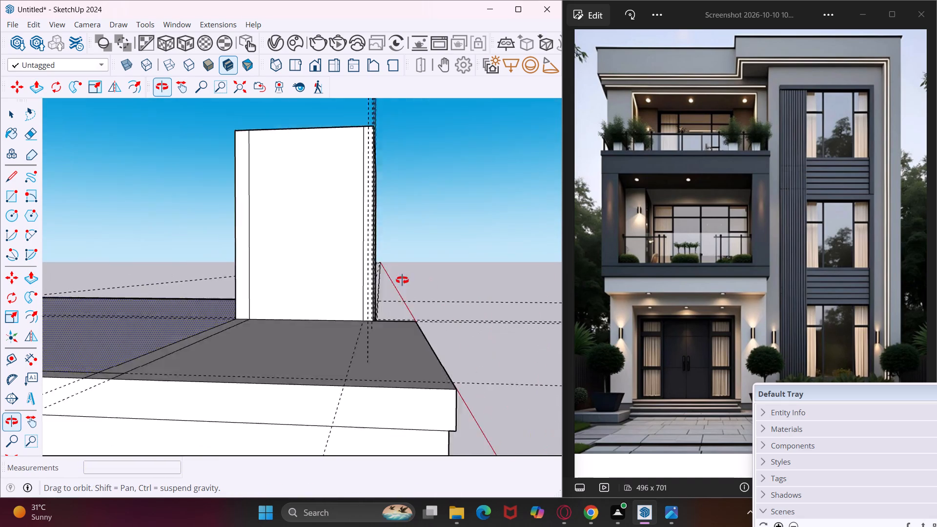
middle_click_drag(402, 280, 481, 330)
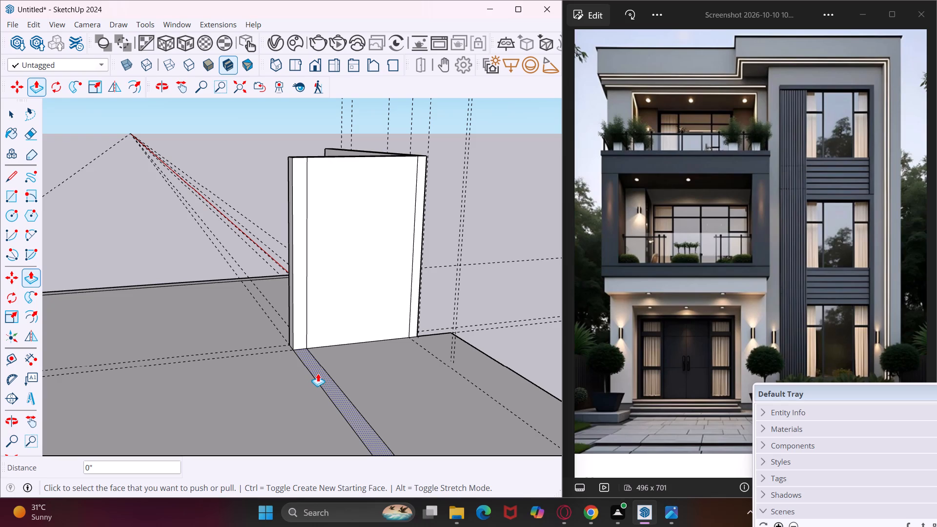
double_click(322, 375)
scroll(310, 321, "down", 8)
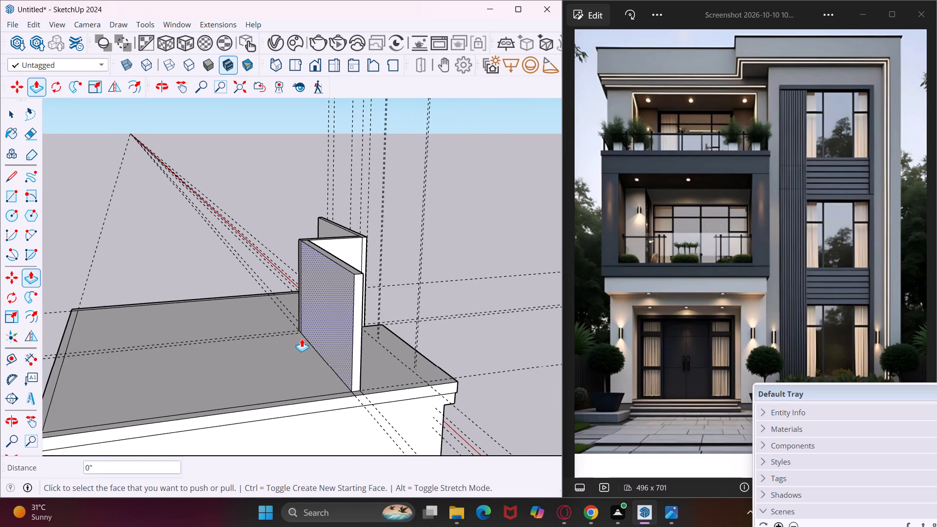
Repeat the 10' upward extrusion on the side wall strip at the overhang's end and on its small front corner piece.
scroll(296, 397, "up", 11)
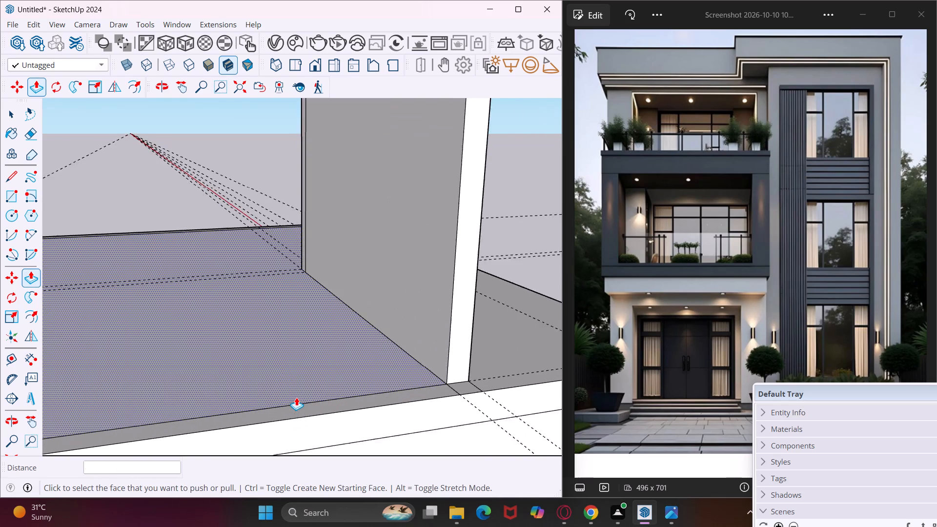
scroll(296, 397, "up", 3)
double_click(322, 413)
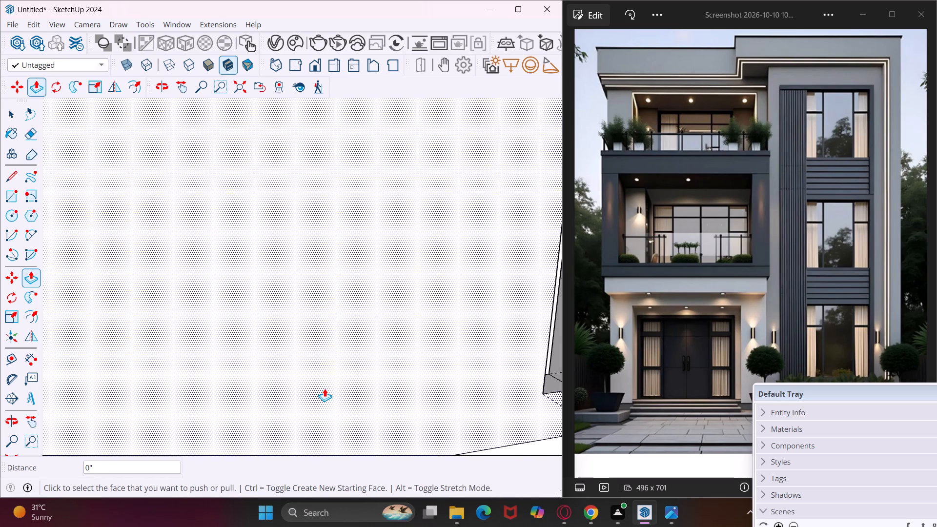
scroll(331, 365, "down", 15)
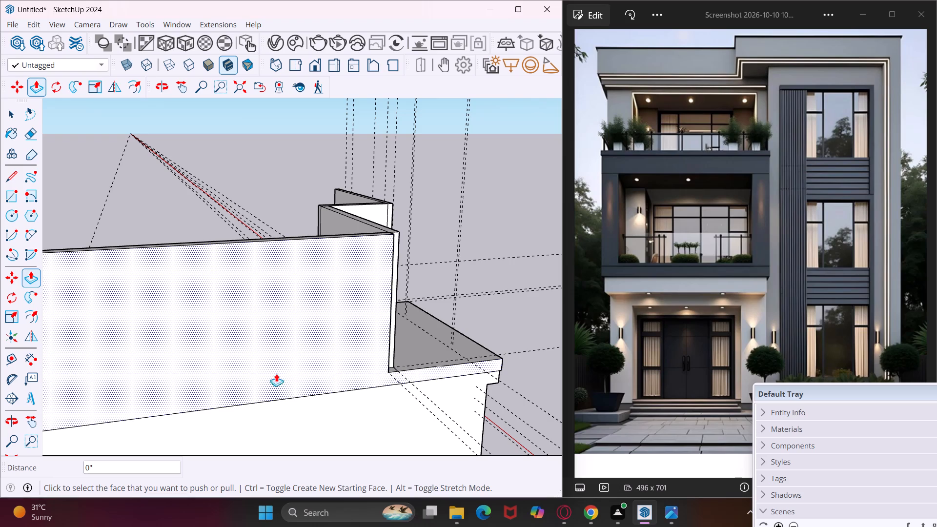
scroll(394, 363, "up", 6)
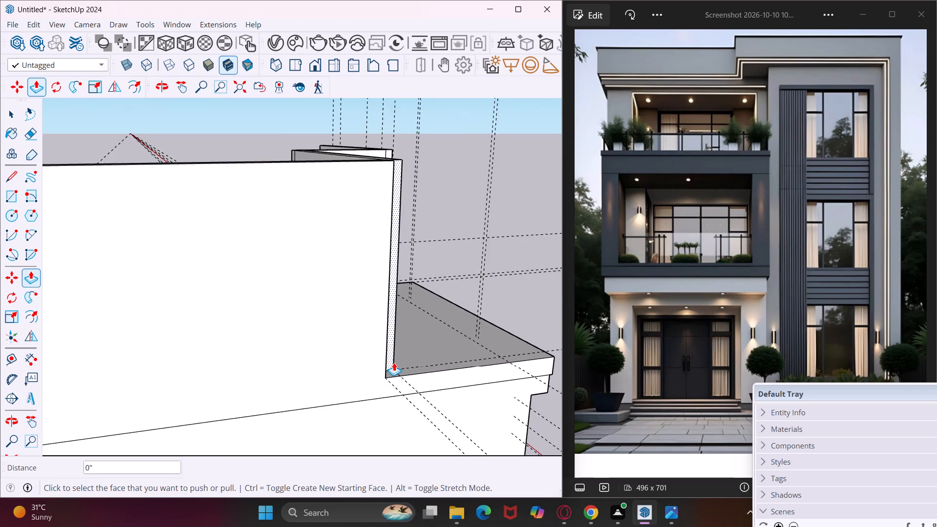
scroll(394, 363, "up", 14)
double_click(385, 414)
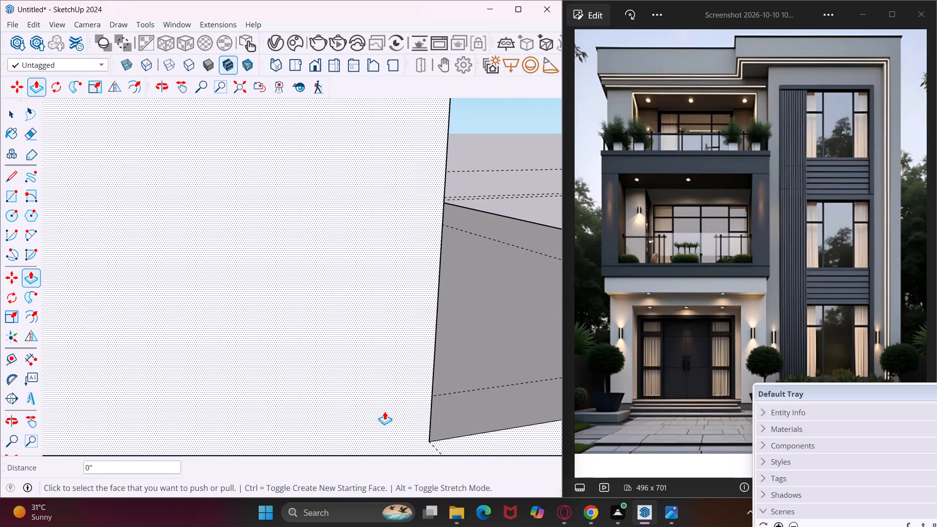
scroll(389, 364, "down", 20)
scroll(389, 364, "down", 9)
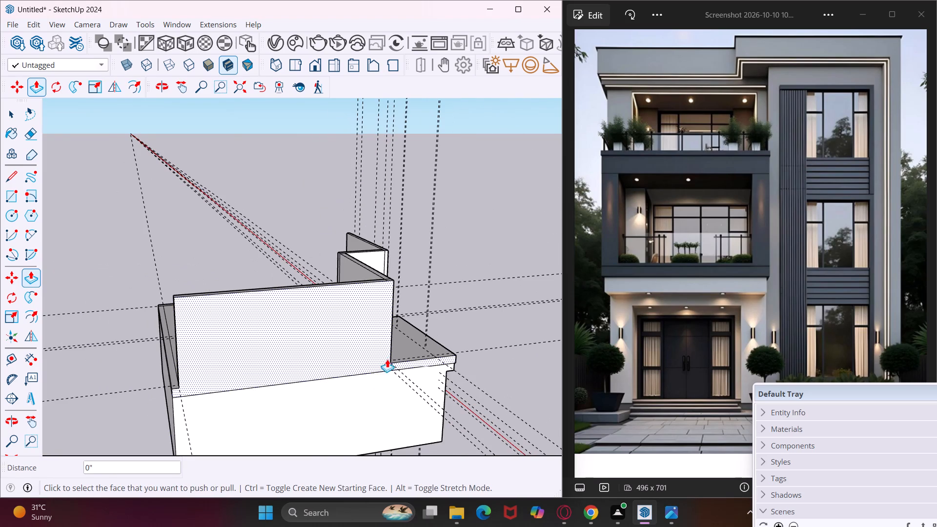
Repeat the 10' upward extrusion on the back wall strip and the remaining side wall strip to close the upper-floor walls.
scroll(172, 370, "up", 9)
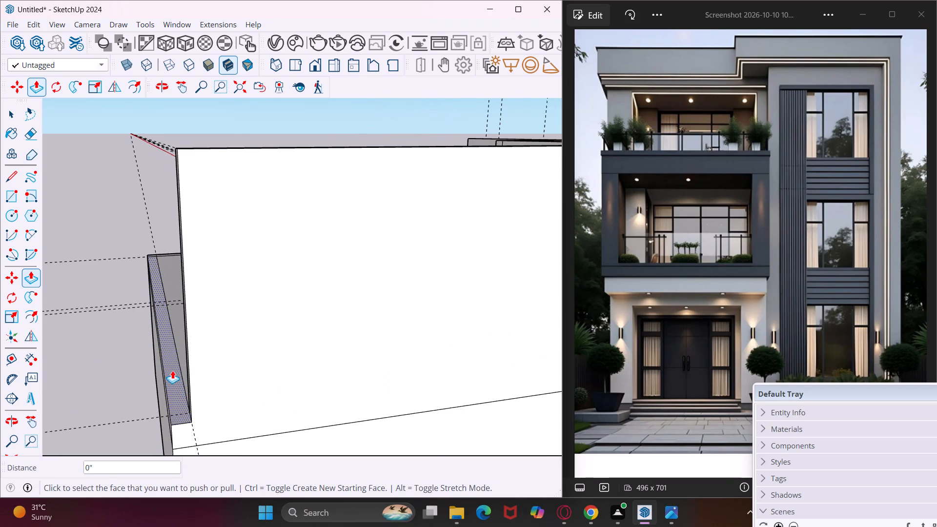
double_click(172, 370)
scroll(150, 347, "up", 1)
middle_click_drag(150, 347, 419, 340)
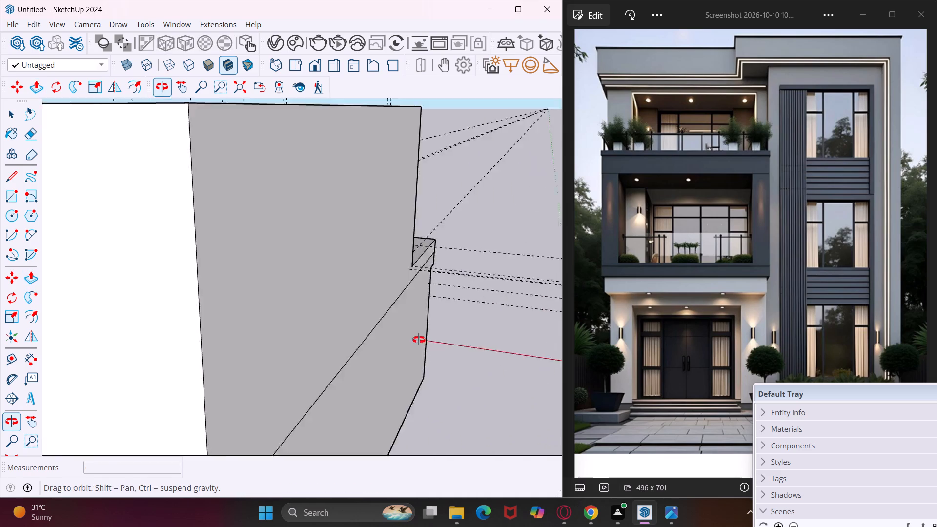
middle_click_drag(419, 340, 433, 335)
scroll(431, 326, "down", 15)
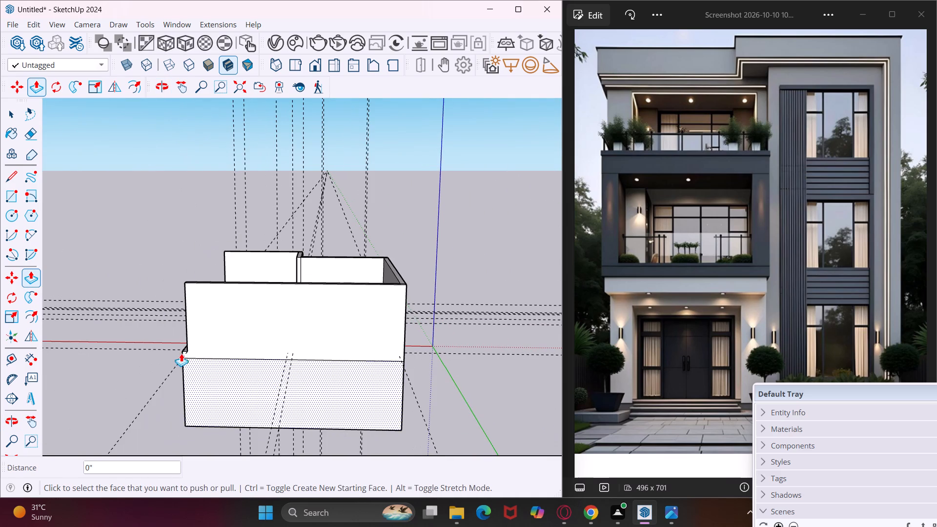
middle_click_drag(170, 340, 324, 354)
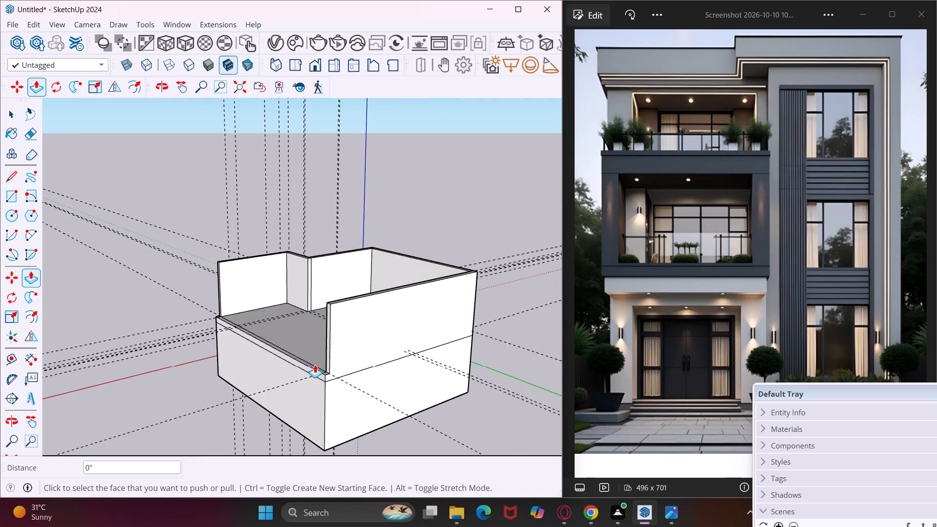
scroll(319, 365, "up", 18)
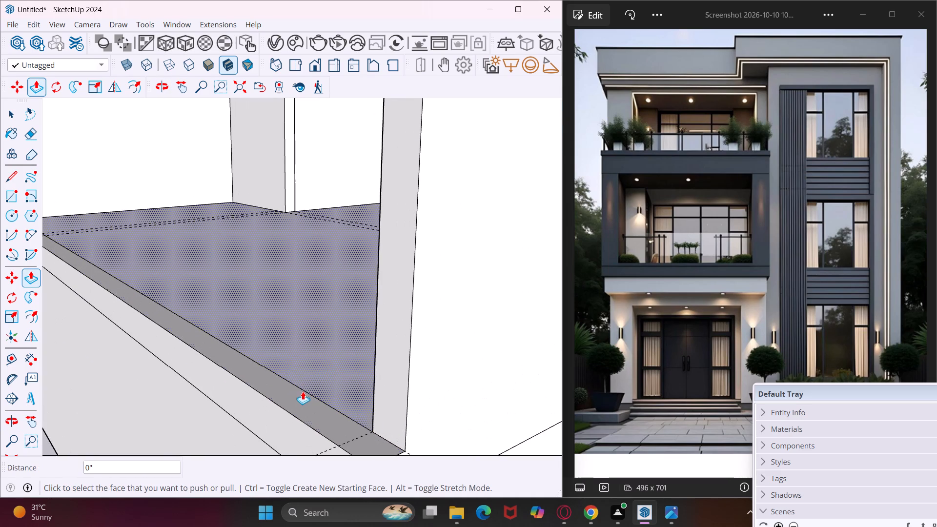
double_click(303, 394)
scroll(255, 373, "down", 17)
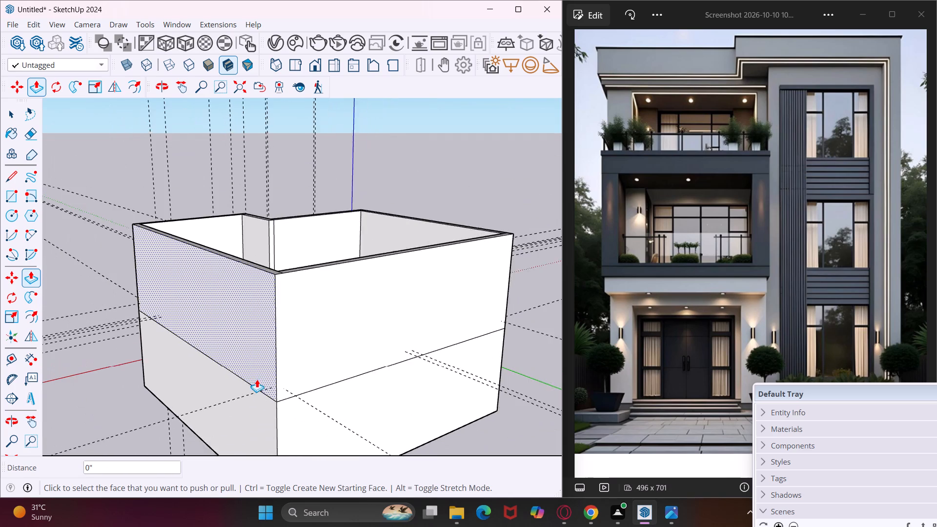
middle_click_drag(169, 373, 544, 407)
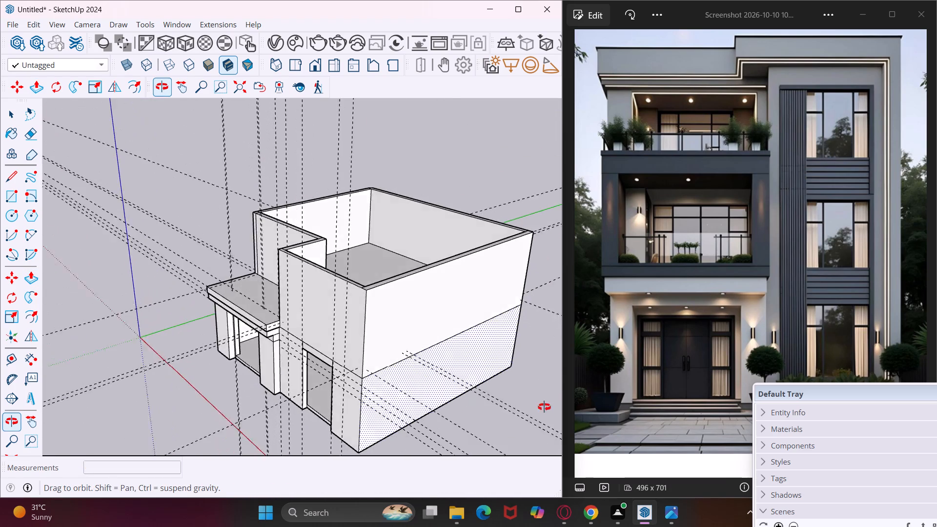
middle_click_drag(544, 407, 565, 398)
middle_click_drag(471, 426, 583, 403)
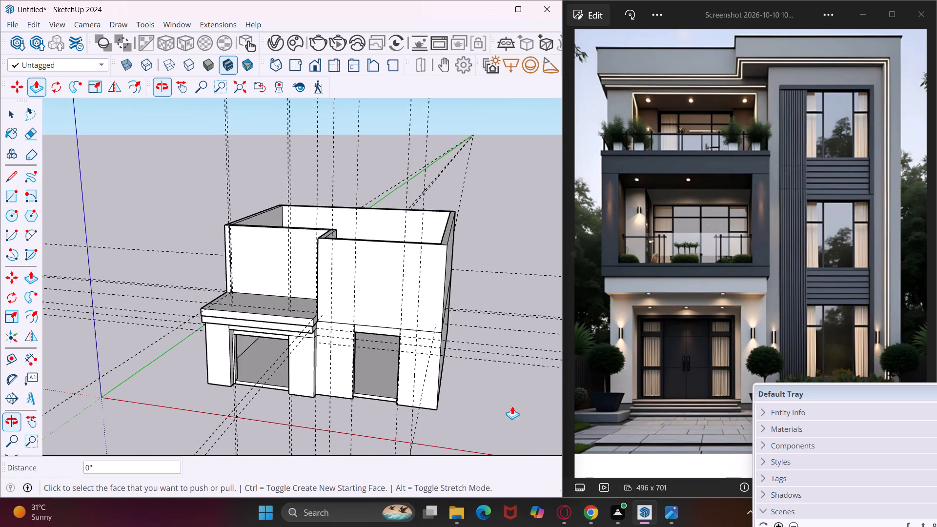
middle_click_drag(501, 416, 540, 415)
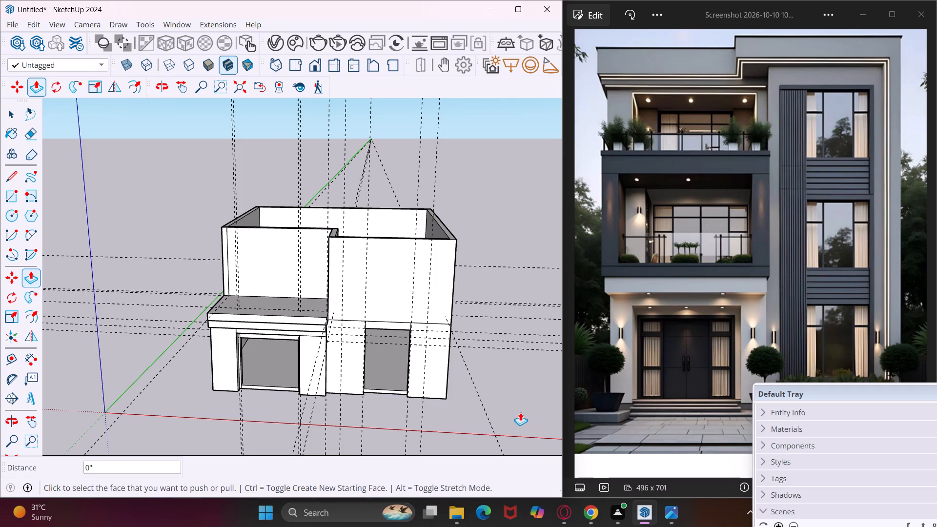
Examine the raised upper-floor walls from the front, above and the side against the reference picture.
scroll(520, 412, "up", 4)
middle_click_drag(519, 412, 556, 412)
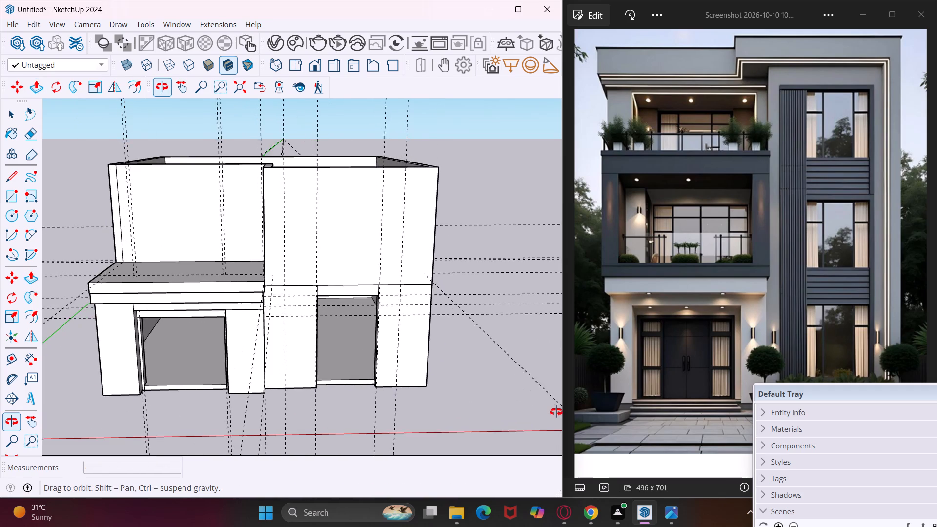
middle_click_drag(556, 412, 558, 412)
scroll(467, 427, "down", 3)
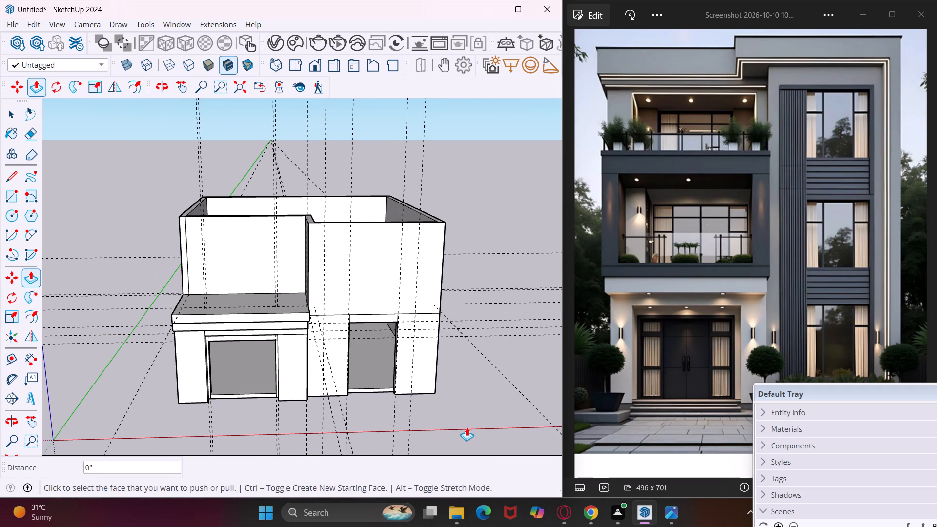
key("Escape")
key("space")
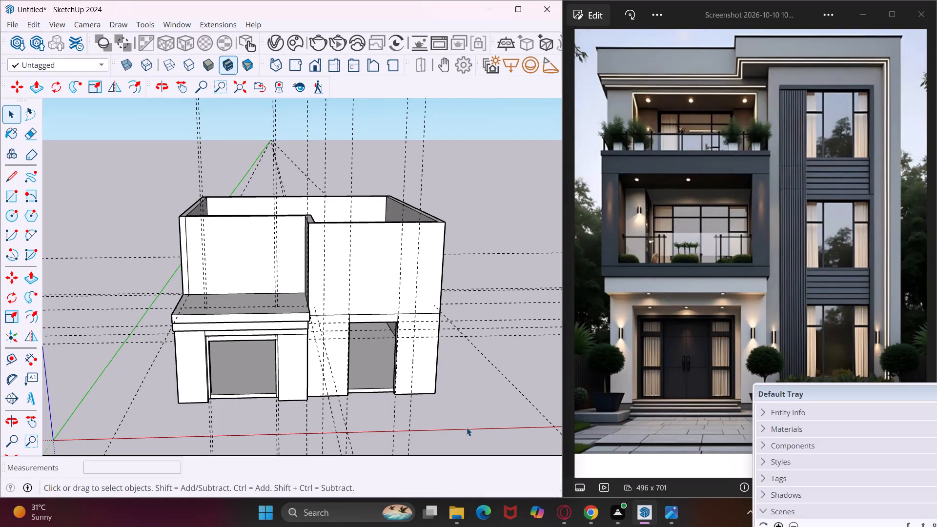
middle_click_drag(430, 395, 436, 358, "alt")
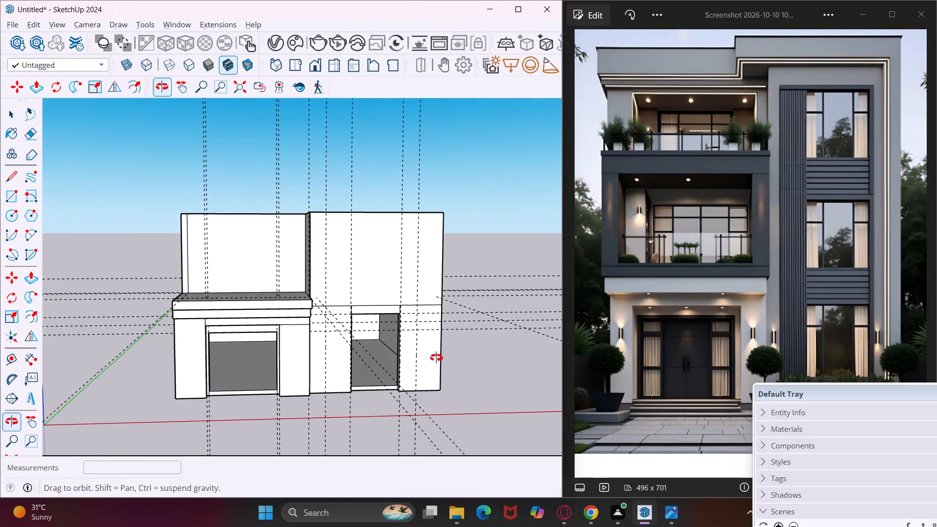
middle_click_drag(436, 358, 463, 369, "alt")
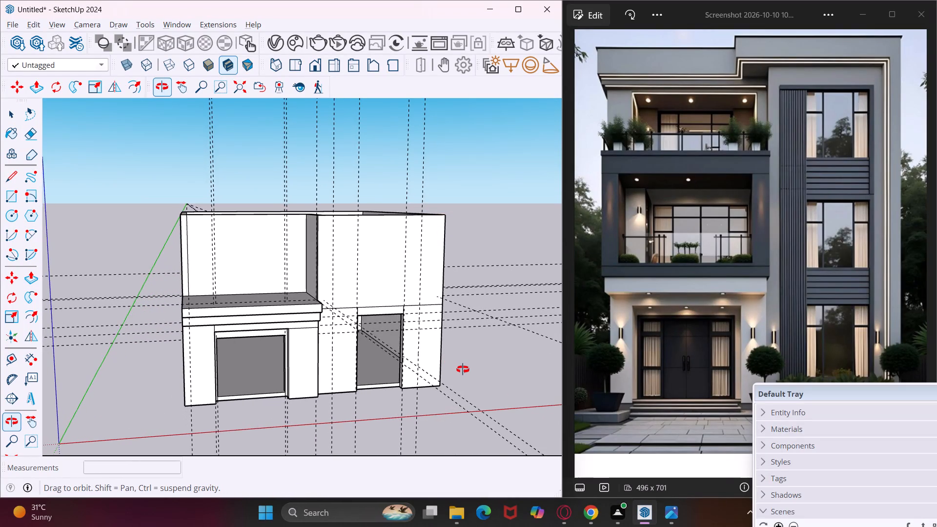
middle_click_drag(463, 369, 405, 418, "alt")
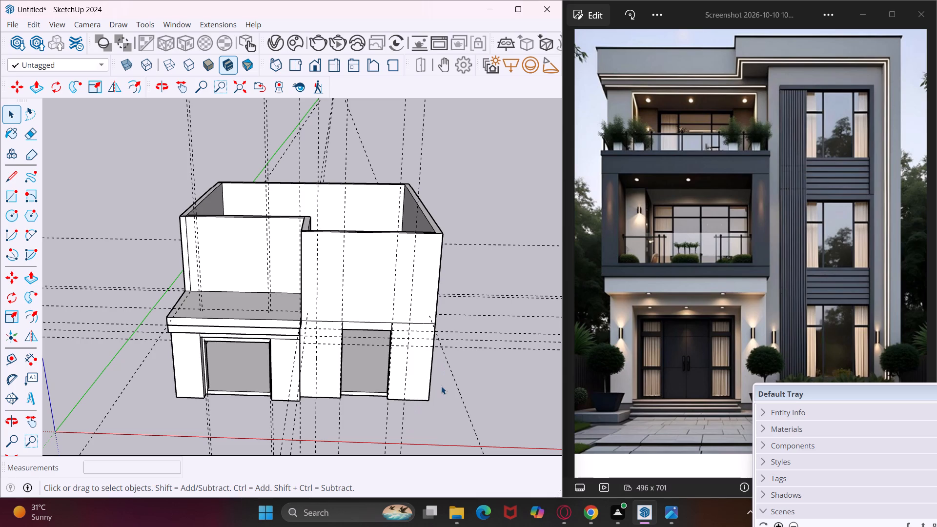
middle_click_drag(441, 386, 386, 401)
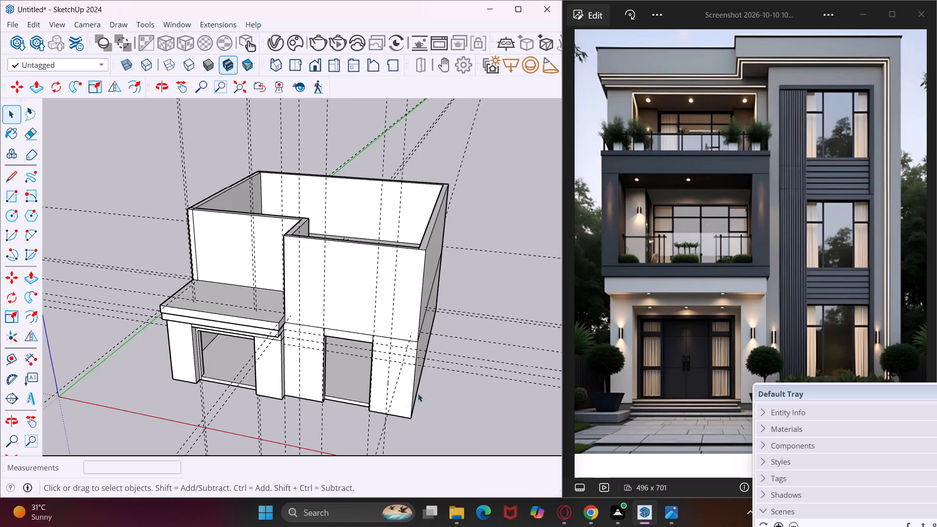
middle_click_drag(418, 393, 482, 295)
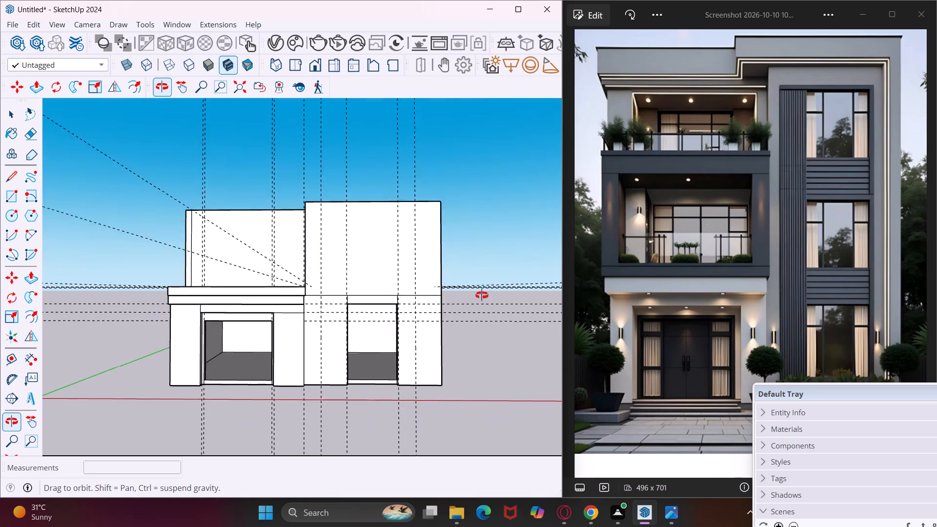
middle_click_drag(482, 295, 482, 287)
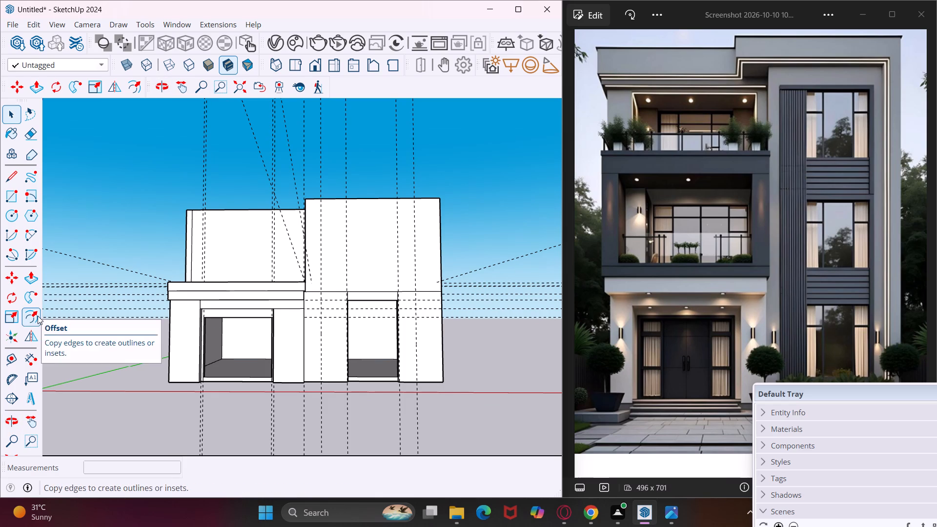
Draw a window rectangle about 5' 11" wide and 9' 7" high on the upper front wall, directly above the ground-floor window opening.
left_click(14, 201)
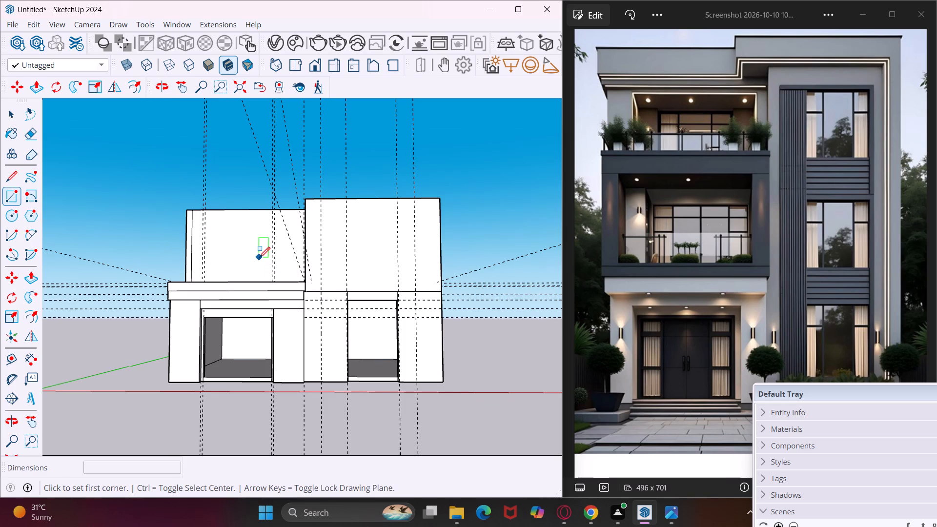
middle_click_drag(259, 258, 271, 319)
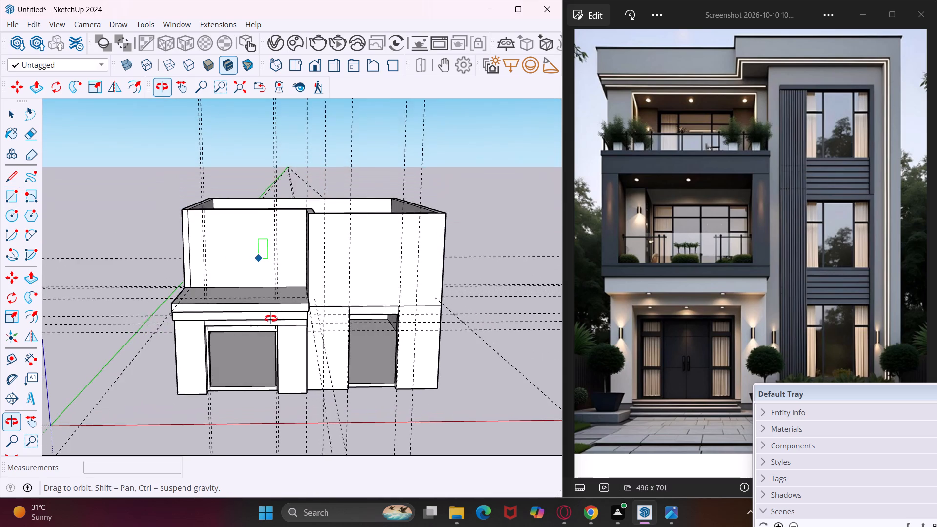
middle_click_drag(271, 319, 277, 342)
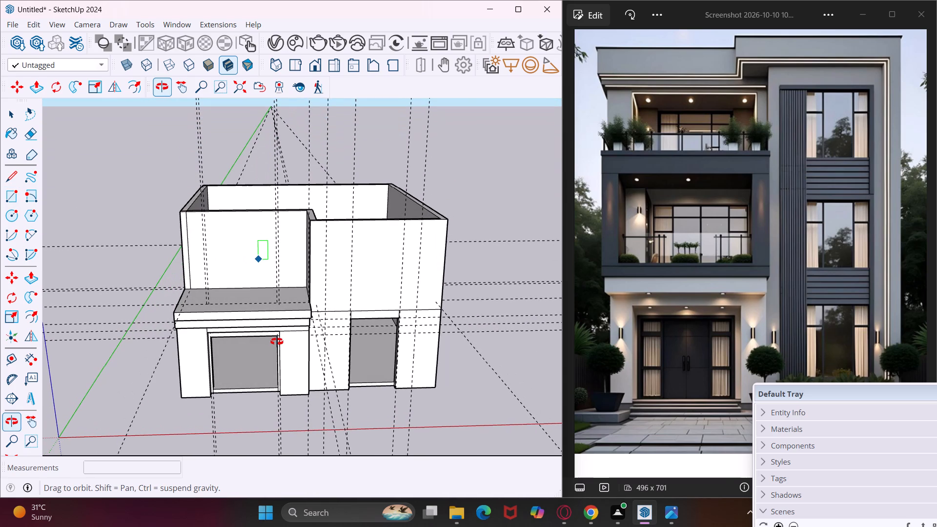
middle_click_drag(277, 342, 275, 311)
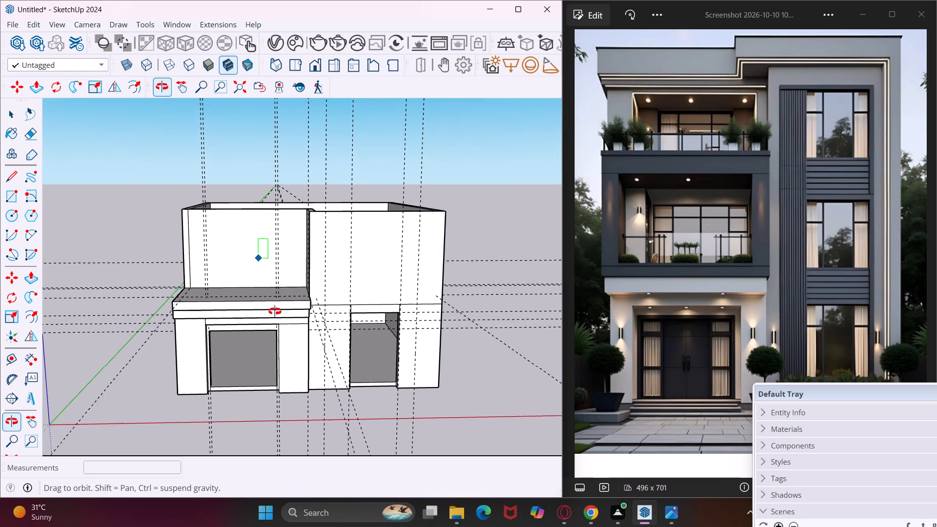
middle_click_drag(275, 311, 269, 271)
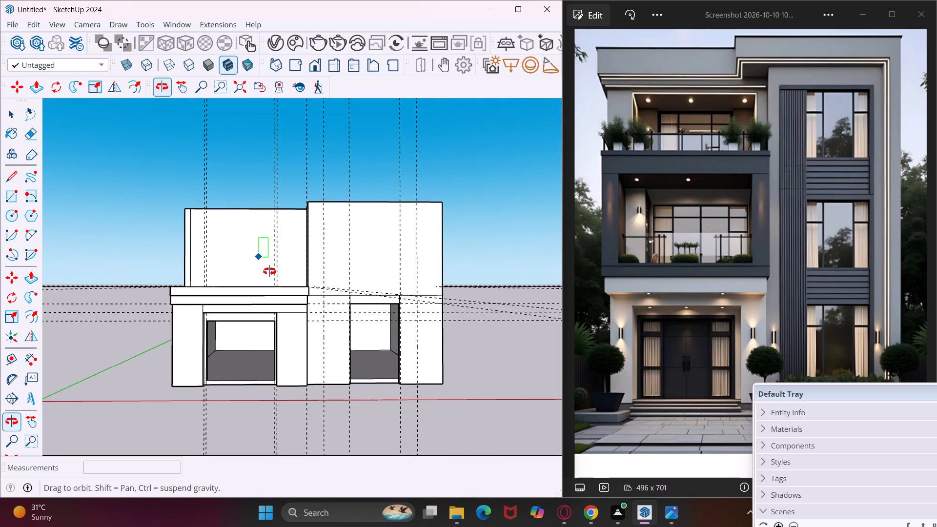
middle_click_drag(269, 271, 266, 296)
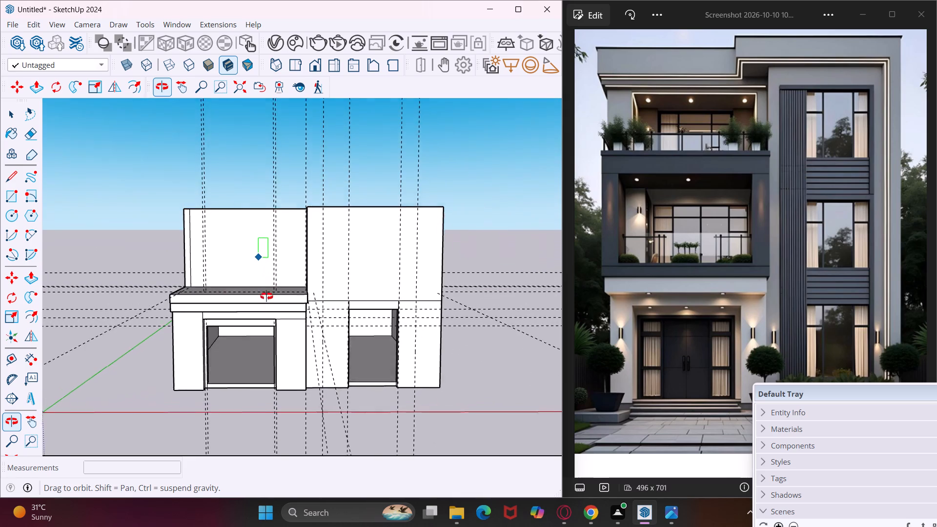
middle_click_drag(266, 296, 256, 324)
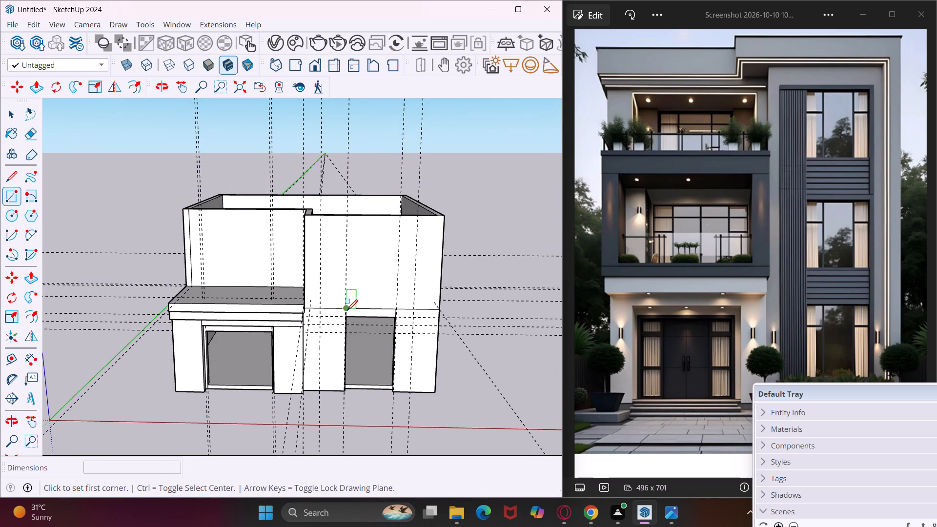
left_click(346, 311)
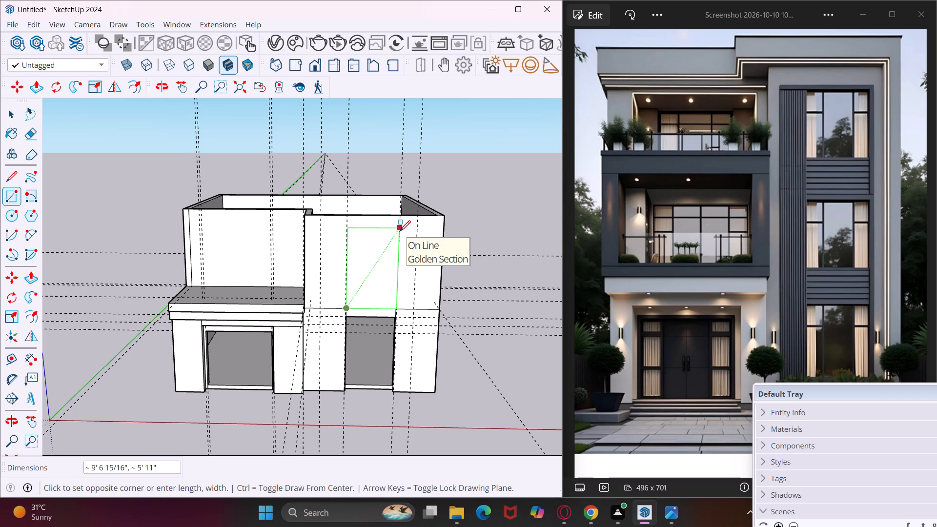
left_click(400, 231)
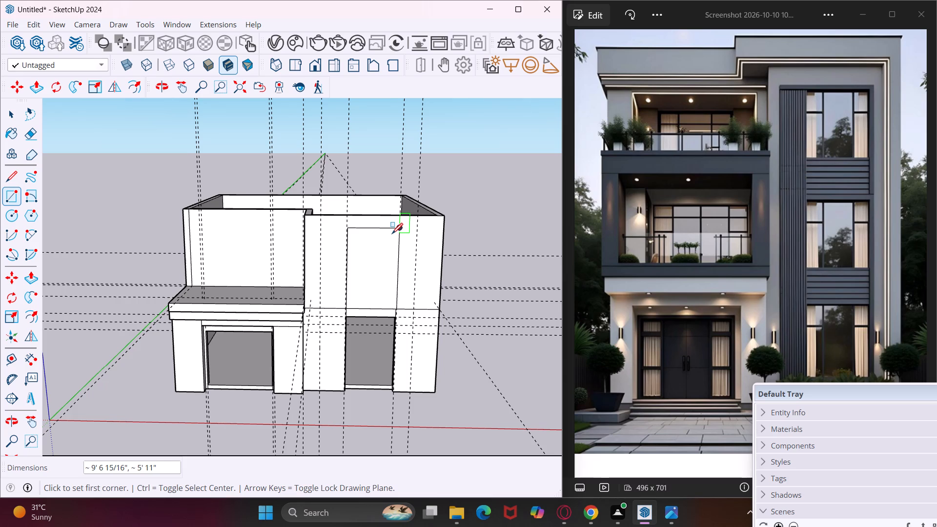
middle_click_drag(392, 234, 392, 288)
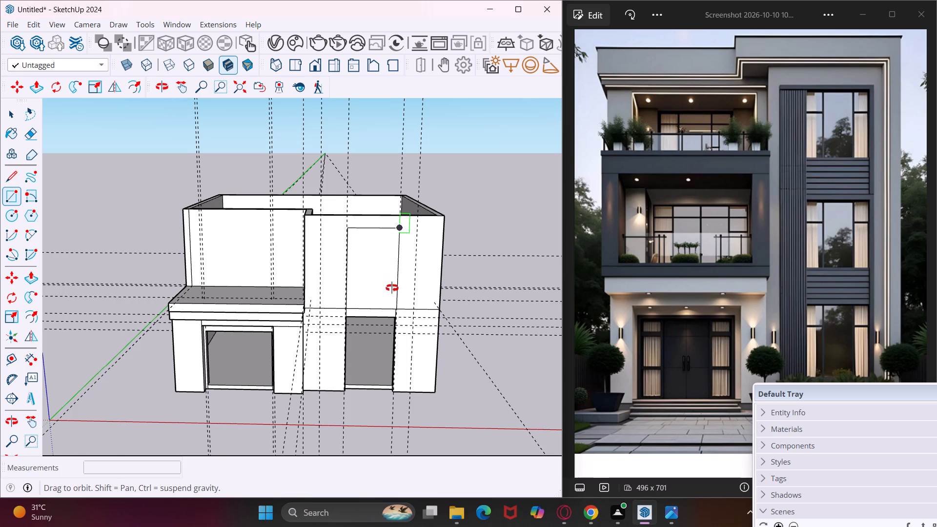
middle_click_drag(392, 288, 392, 292)
key("Escape")
key("space")
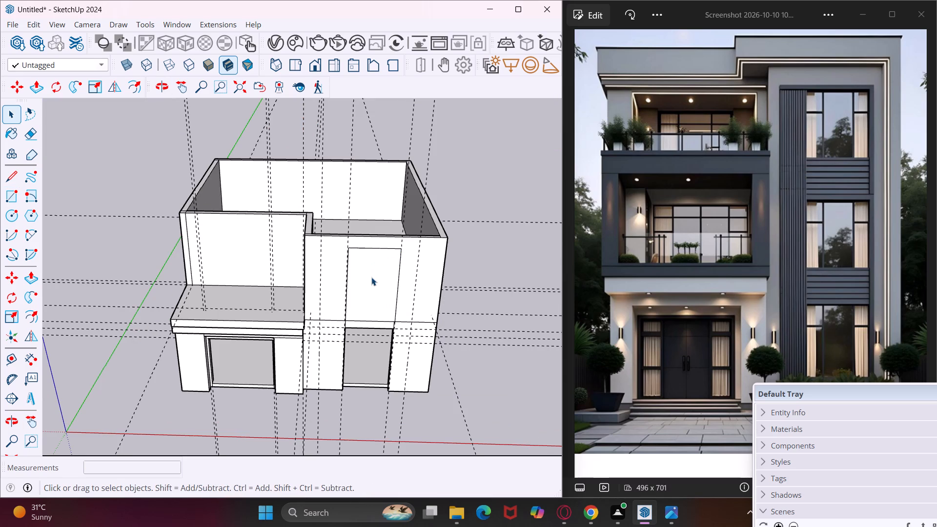
Push the upper window rectangle 6" inward, to the inner face of the front wall.
left_click(371, 277)
middle_click_drag(371, 277, 457, 313)
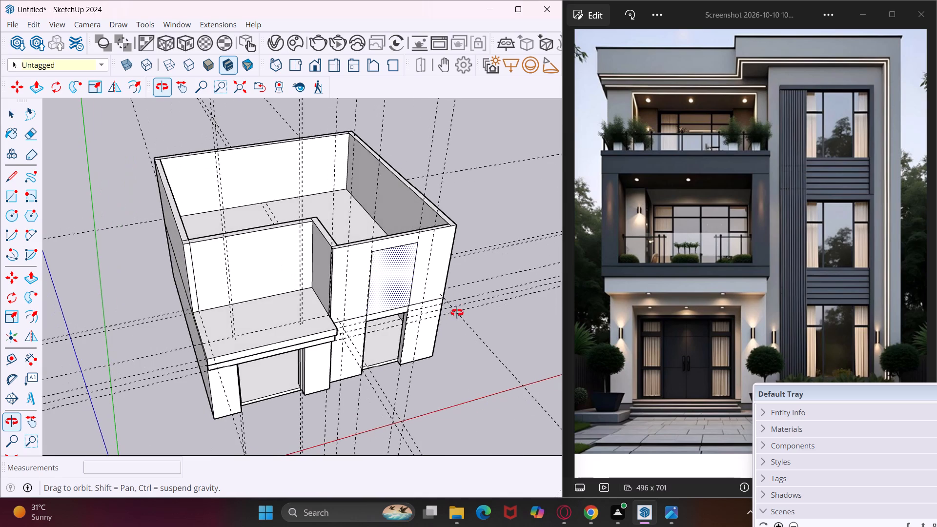
middle_click_drag(457, 313, 458, 313)
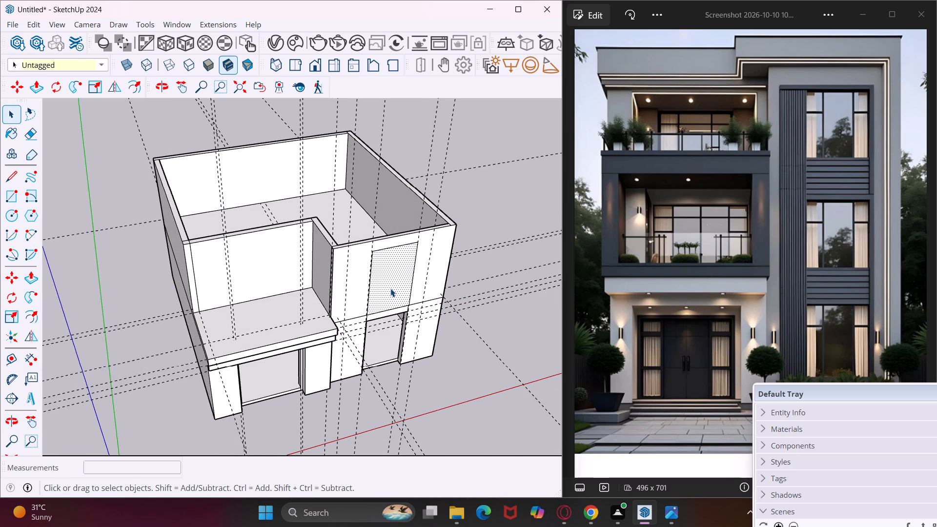
key("p")
left_click(390, 288)
middle_click_drag(382, 225, 513, 319)
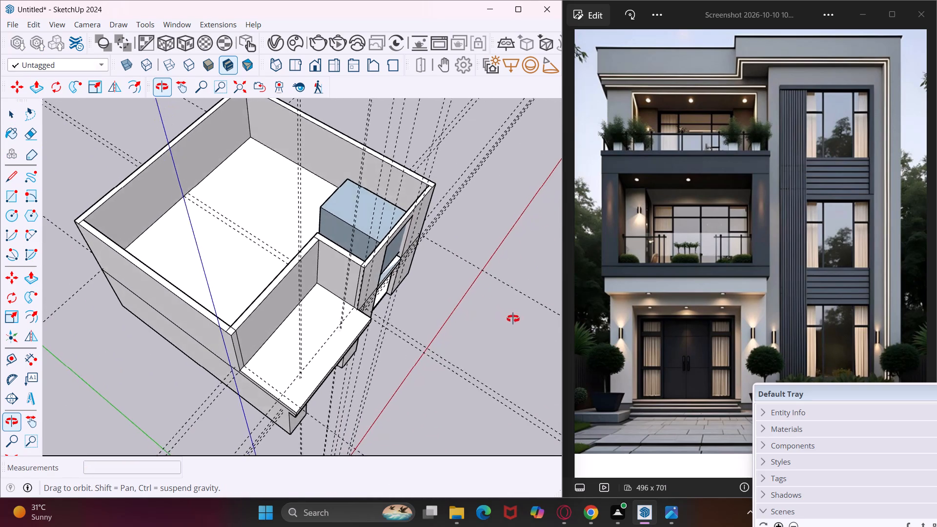
middle_click_drag(513, 319, 443, 398)
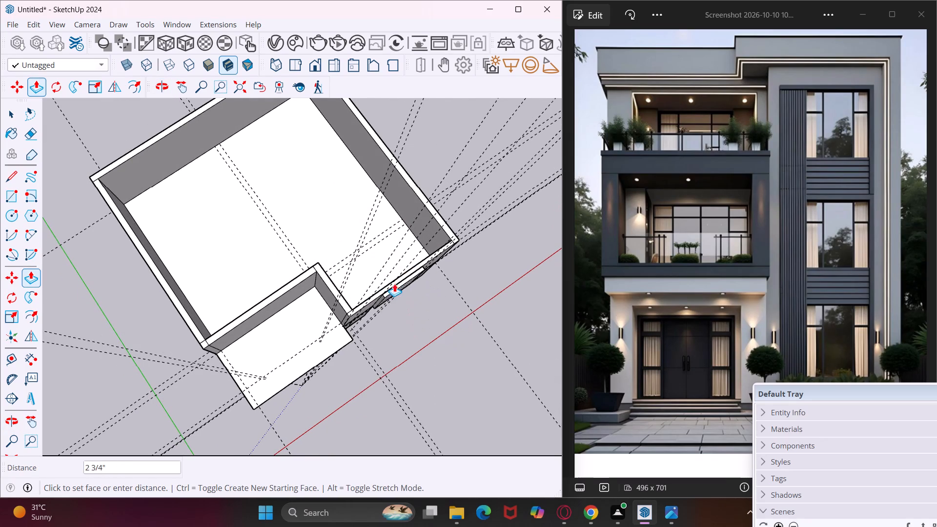
scroll(396, 279, "up", 9)
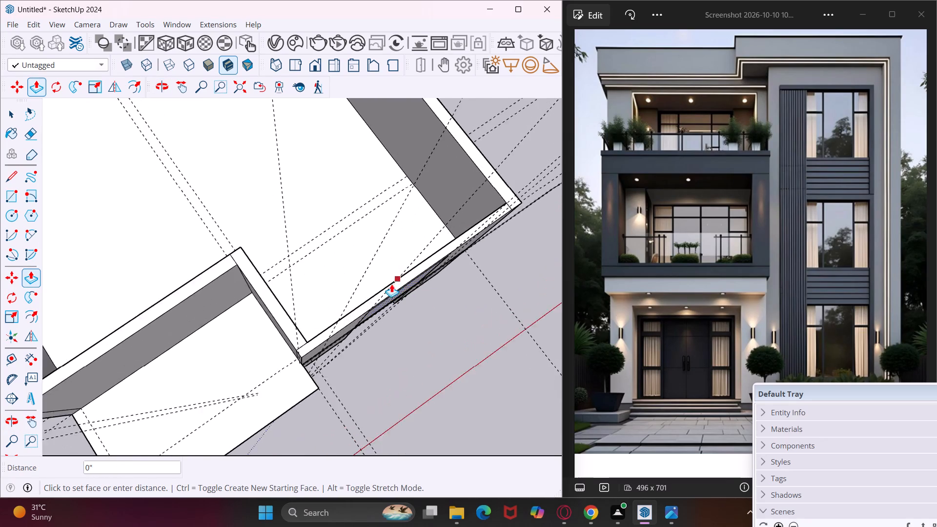
scroll(391, 284, "up", 9)
left_click(389, 284)
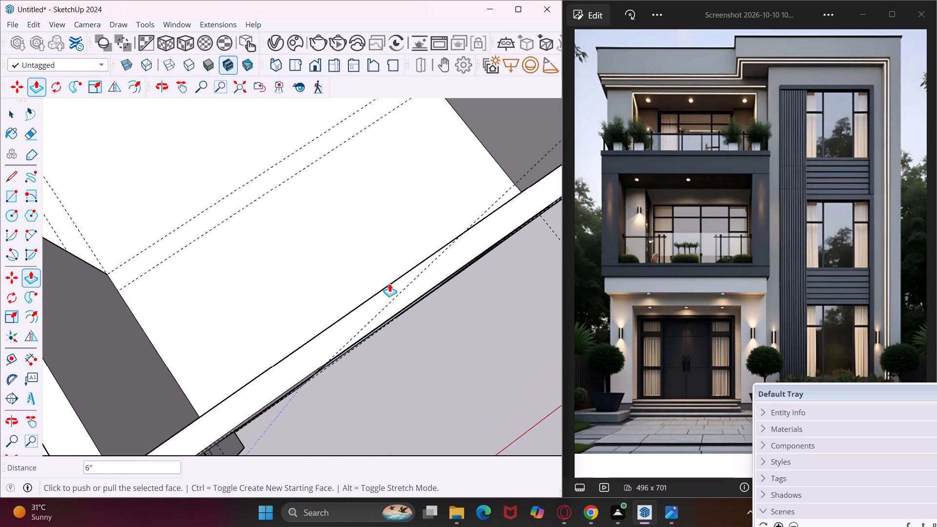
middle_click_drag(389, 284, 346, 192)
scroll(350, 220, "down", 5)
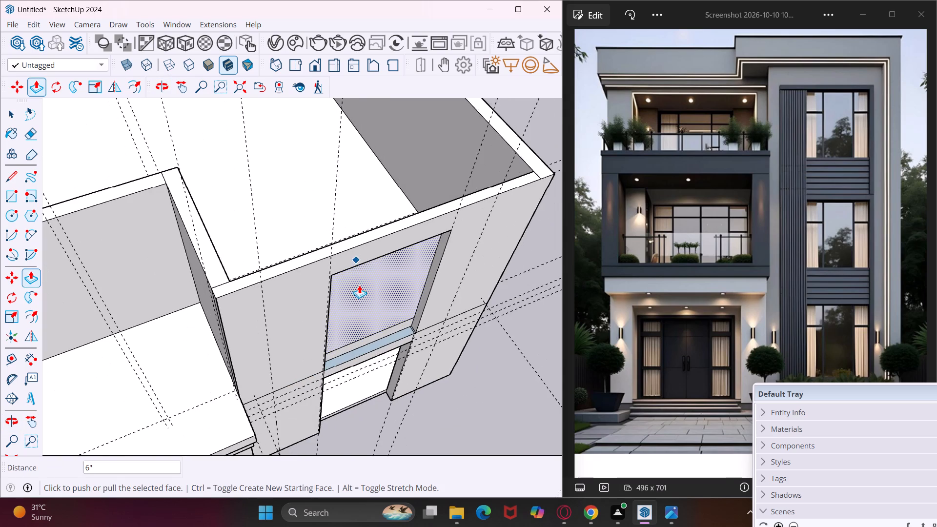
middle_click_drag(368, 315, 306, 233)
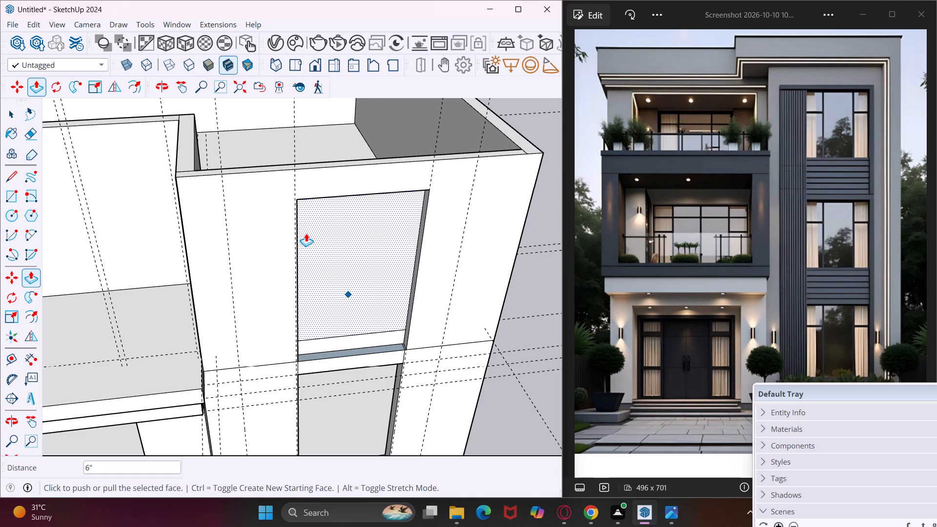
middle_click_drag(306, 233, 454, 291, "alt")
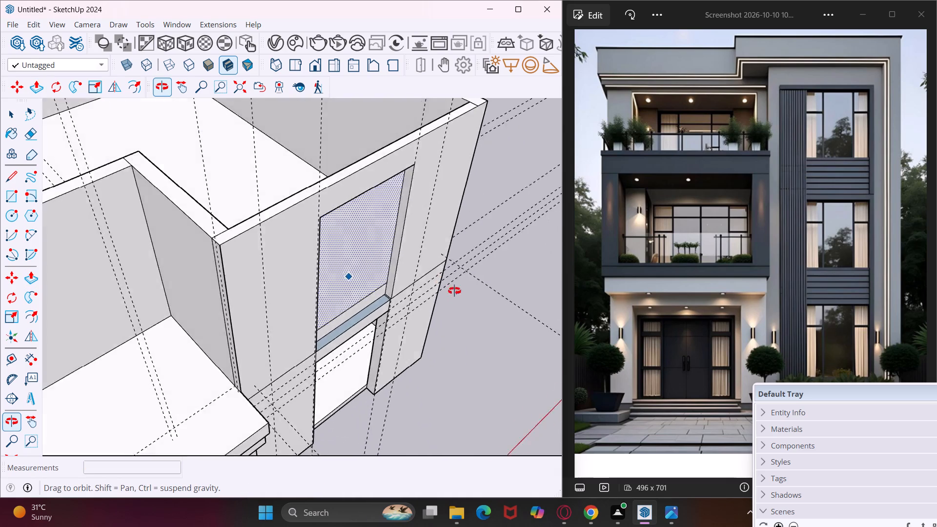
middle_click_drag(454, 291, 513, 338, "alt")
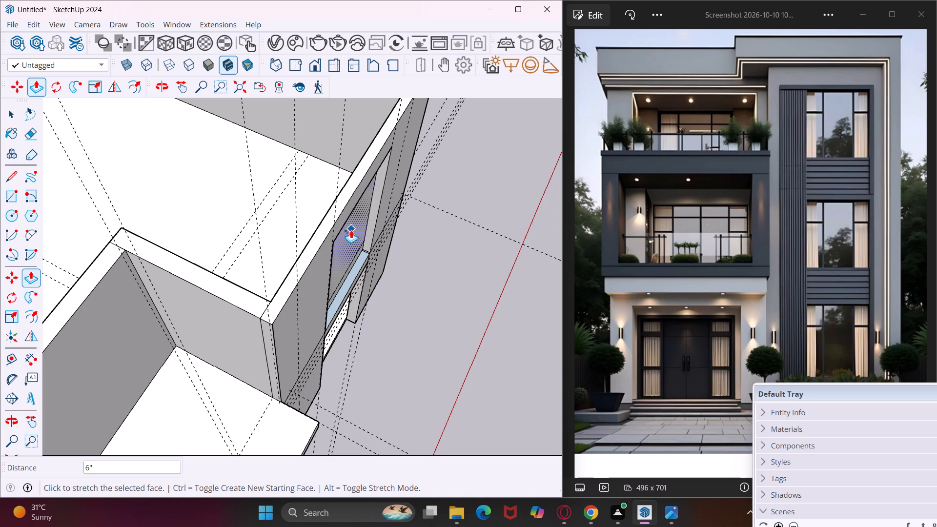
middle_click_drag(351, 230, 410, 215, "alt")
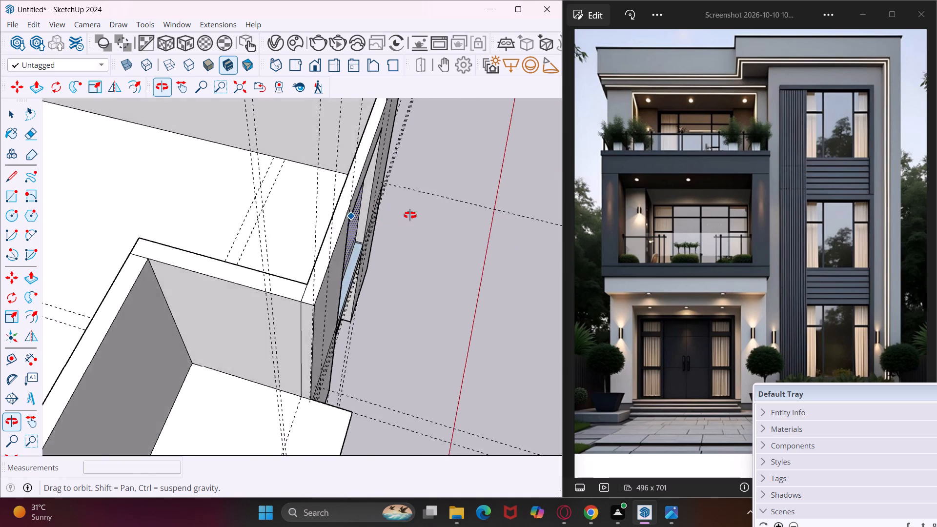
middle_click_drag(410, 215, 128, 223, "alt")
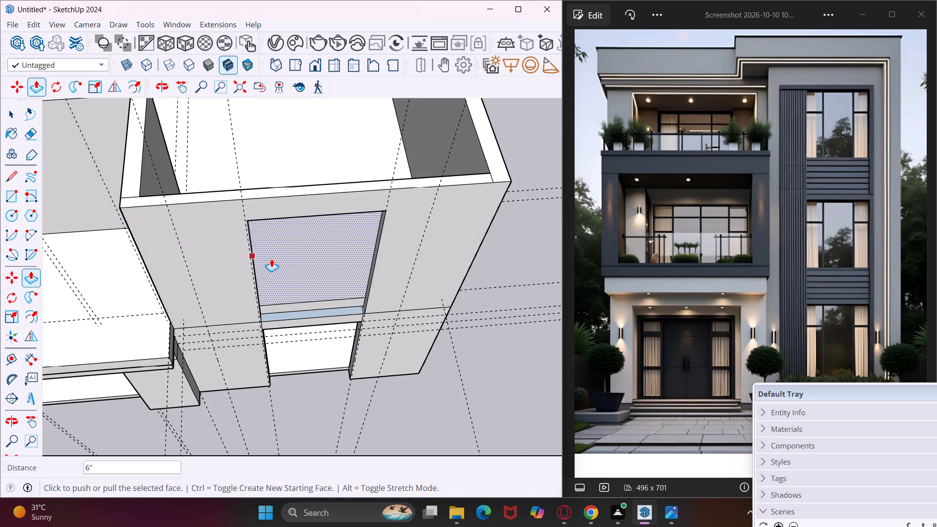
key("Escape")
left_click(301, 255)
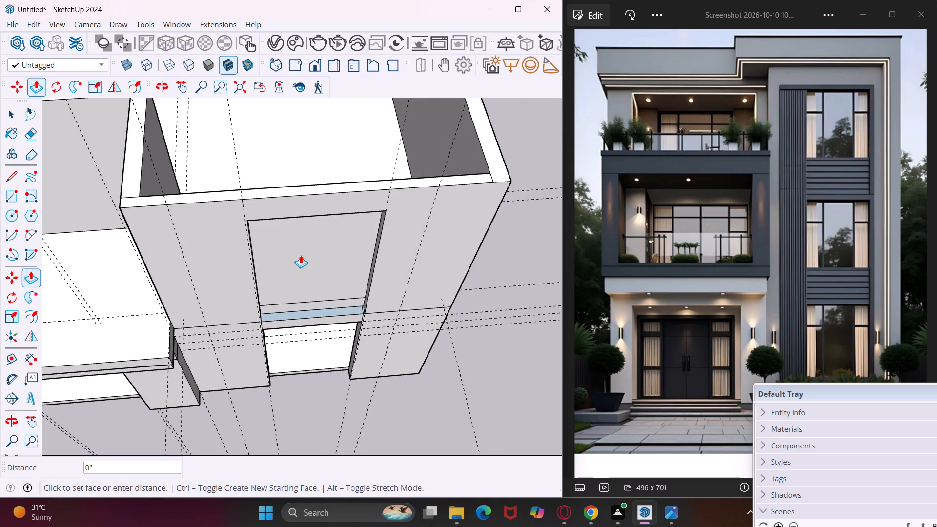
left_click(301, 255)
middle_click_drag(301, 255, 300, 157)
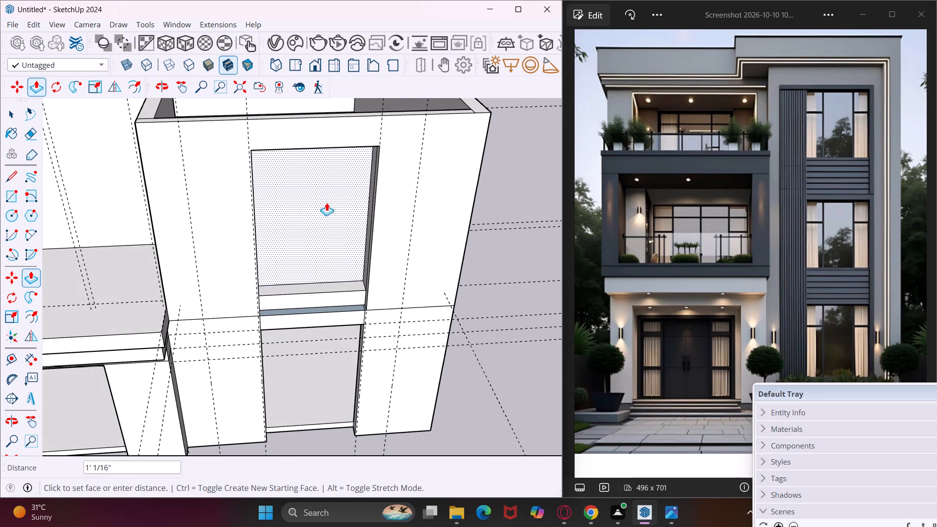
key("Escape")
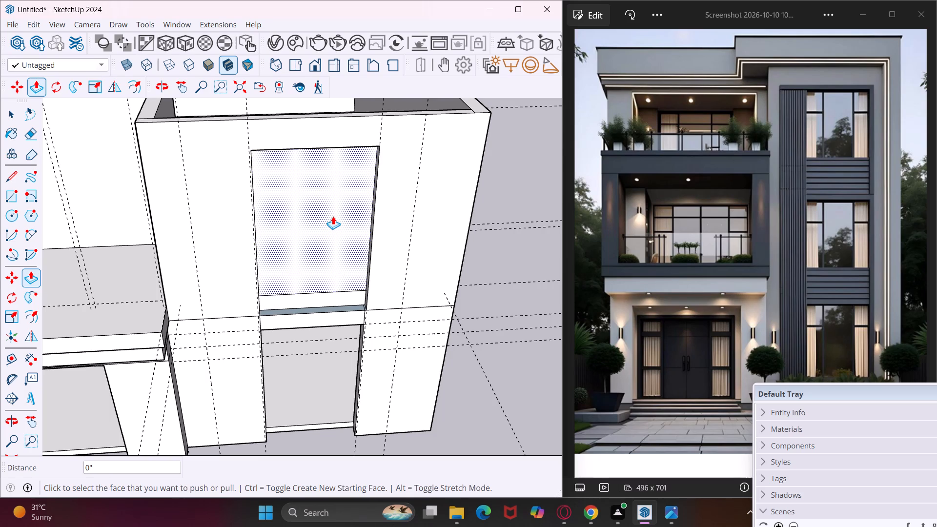
Delete the recessed face of the upper front window to open it through the wall.
key("Escape")
key("space")
left_click(333, 216)
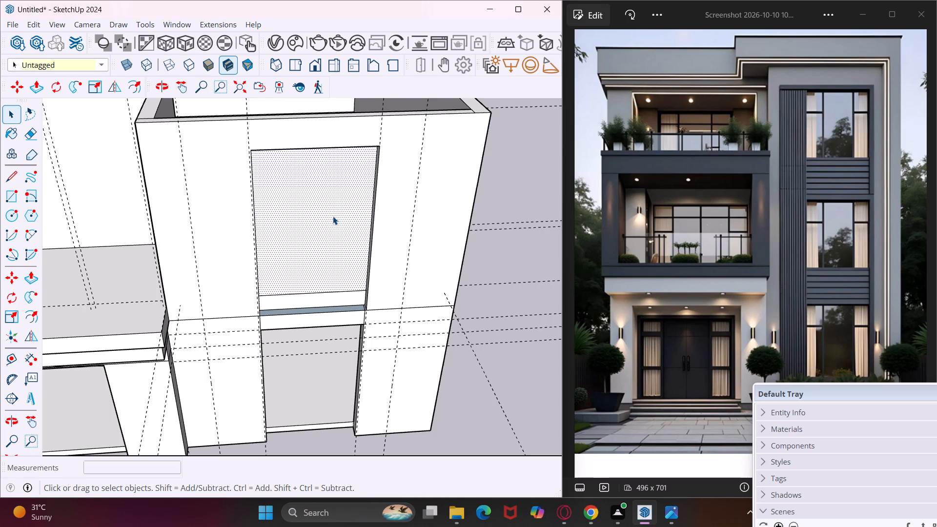
key("Delete")
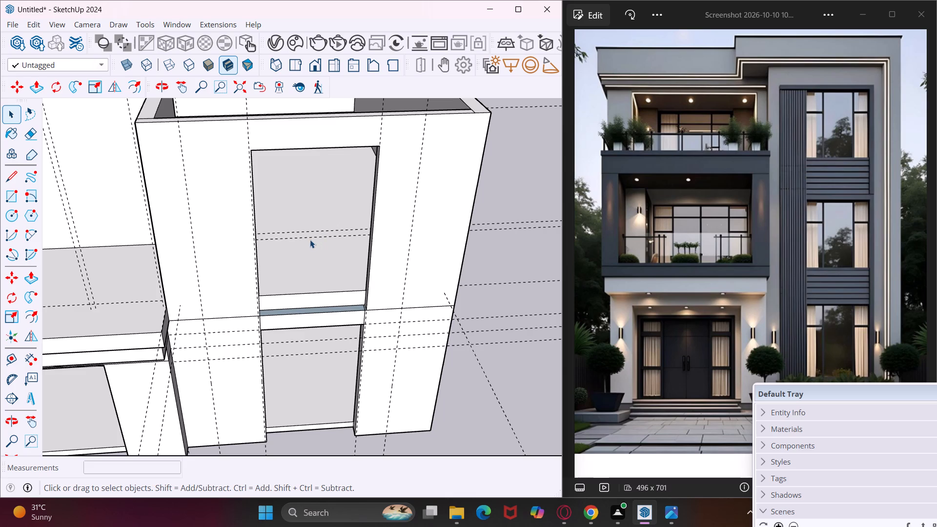
Push/Pull the bottom face of the upper window opening up 1' as a new starting face to raise the sill.
middle_click_drag(310, 240, 349, 307)
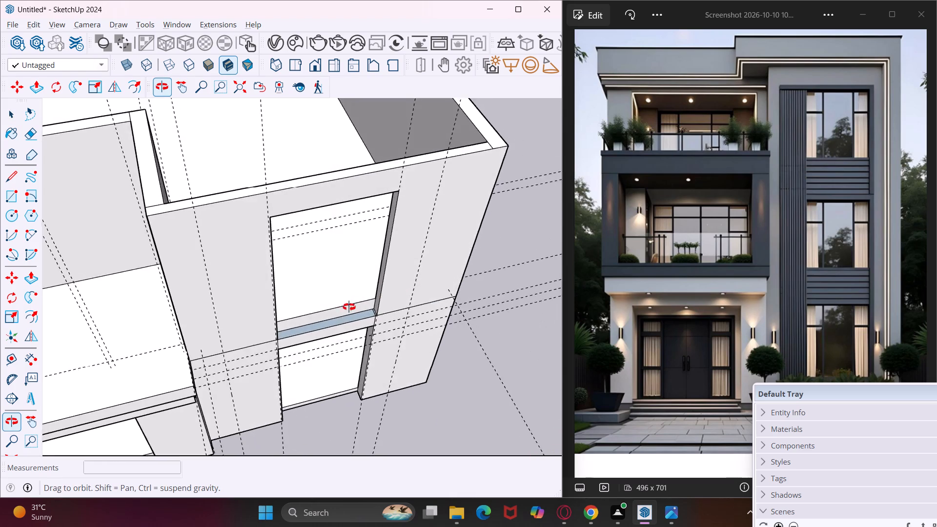
middle_click_drag(349, 307, 307, 106)
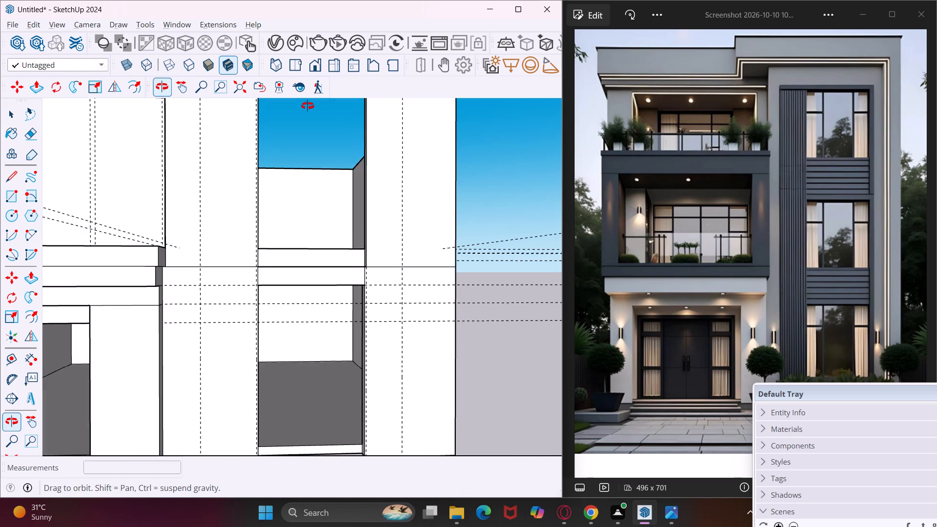
middle_click_drag(307, 106, 313, 255)
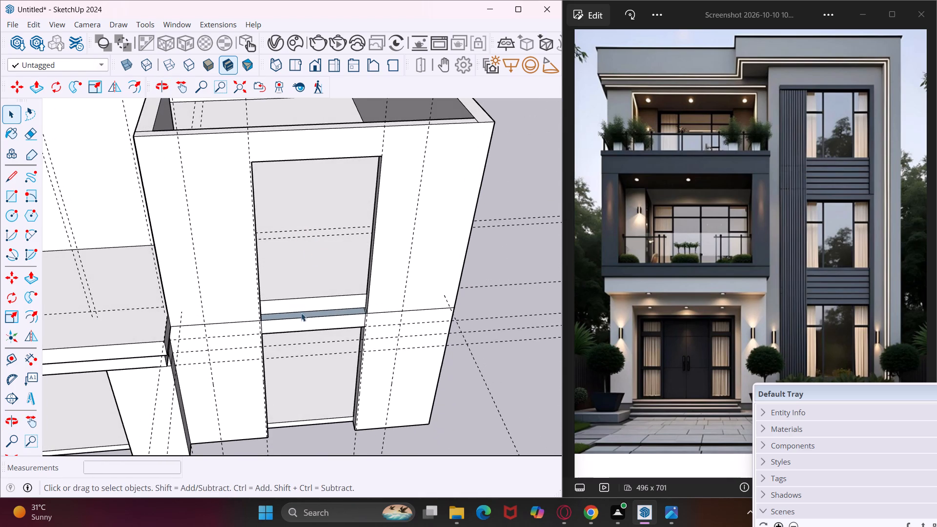
scroll(303, 317, "up", 13)
left_click(305, 317)
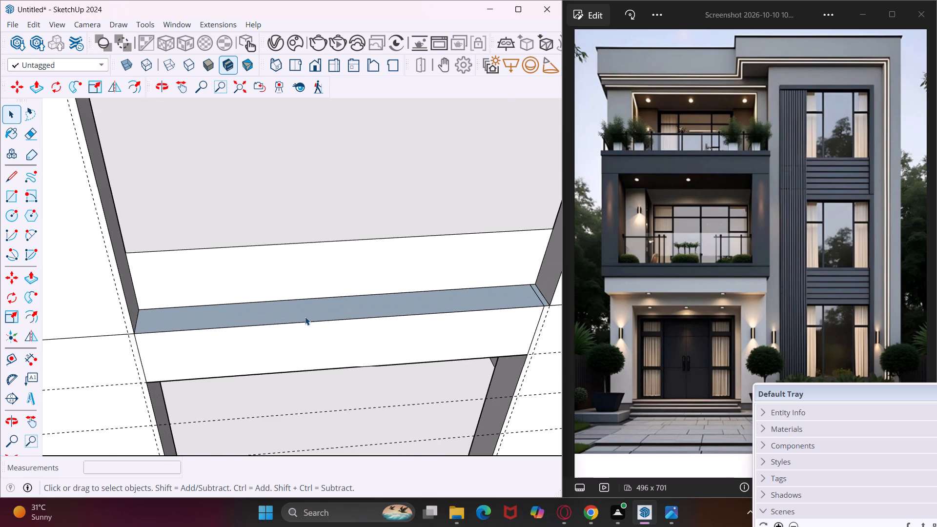
scroll(305, 317, "down", 7)
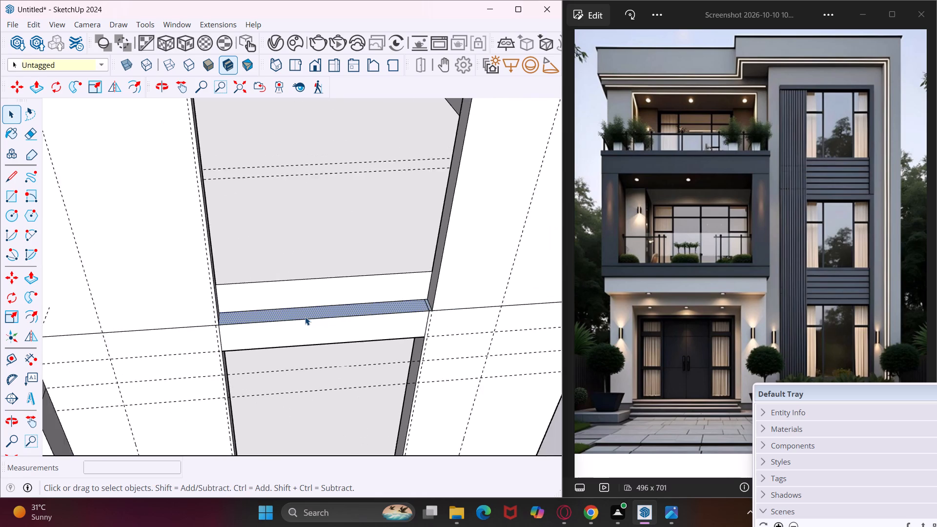
scroll(305, 317, "down", 2)
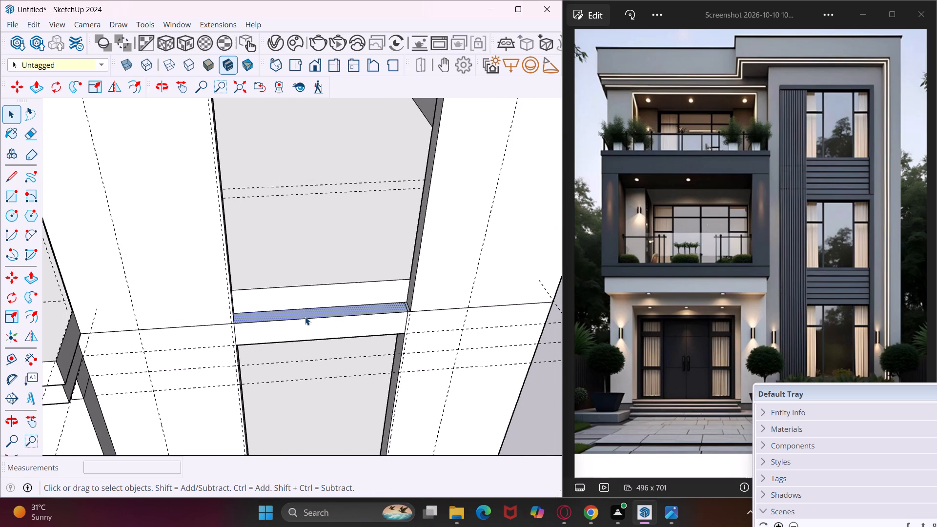
key("p")
left_click(305, 317)
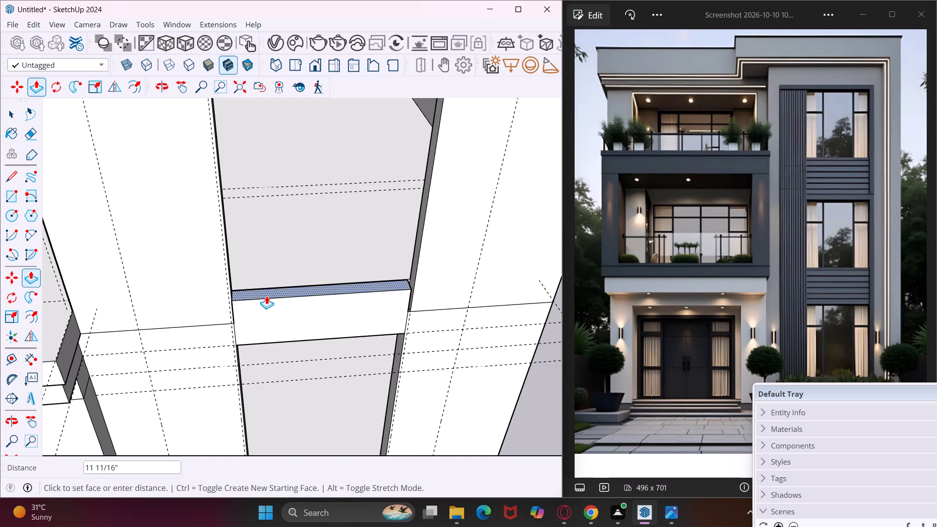
scroll(266, 291, "up", 3)
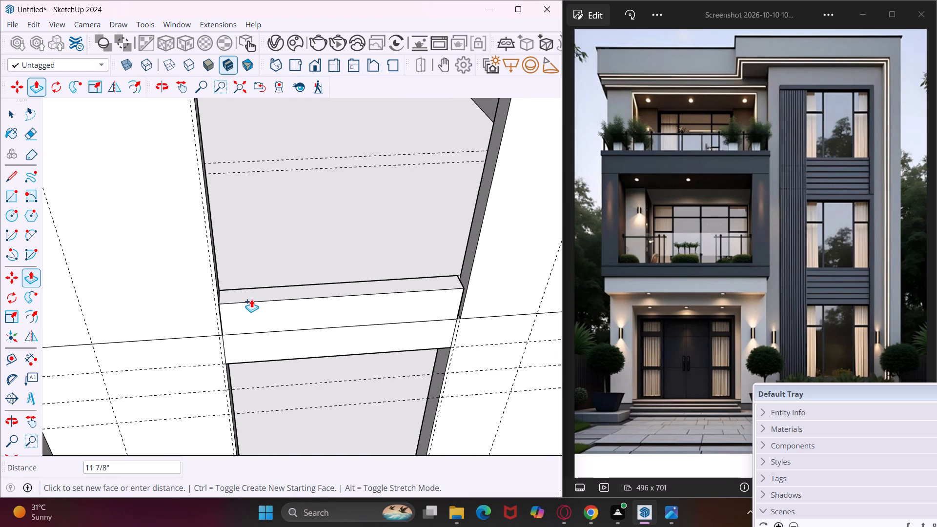
scroll(209, 308, "down", 7)
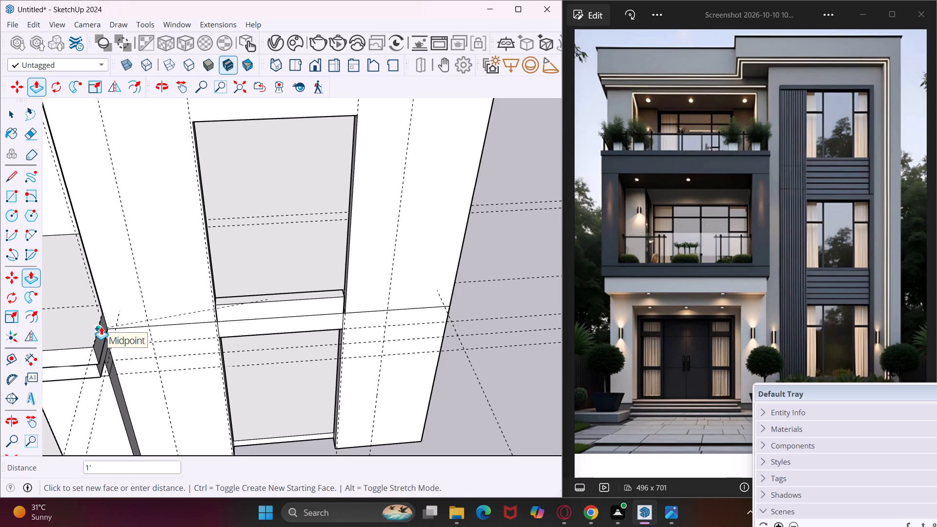
left_click(101, 326)
key("Escape")
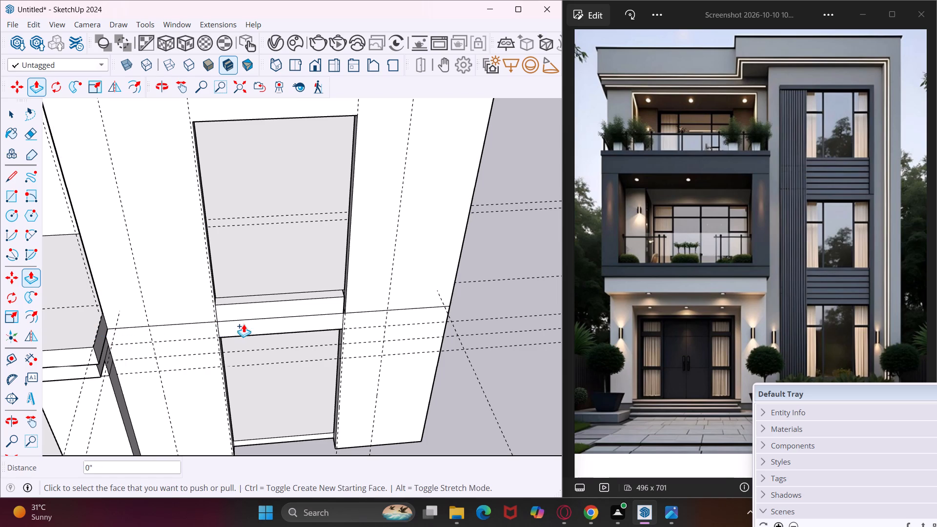
key("space")
Examine the two-storey model from the corner, front and balcony sides, including both window openings and the slab over the entrance.
scroll(287, 279, "down", 5)
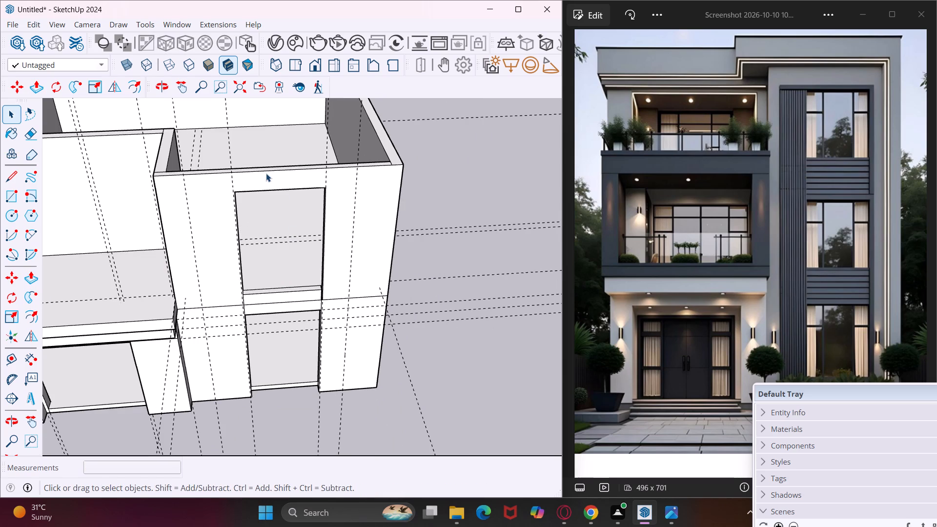
middle_click_drag(265, 173, 102, 216)
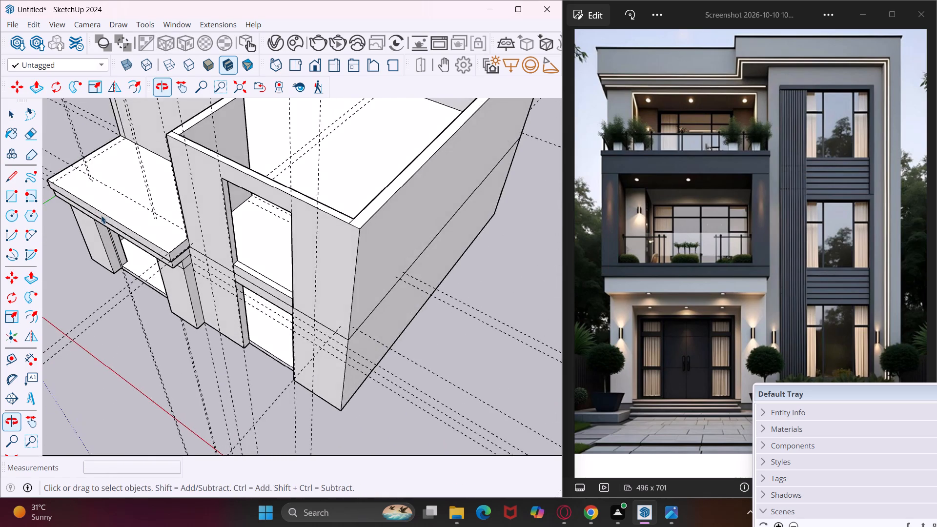
scroll(98, 218, "down", 9)
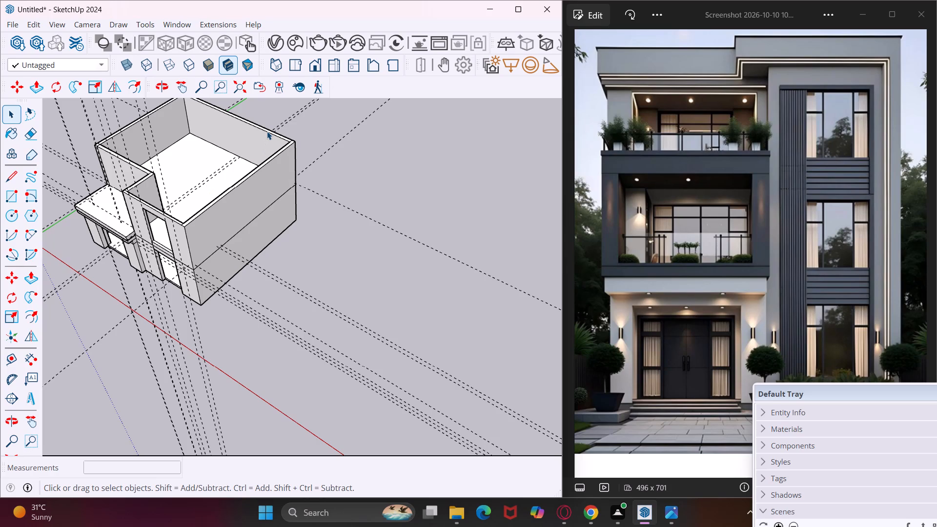
middle_click_drag(267, 131, 418, 56)
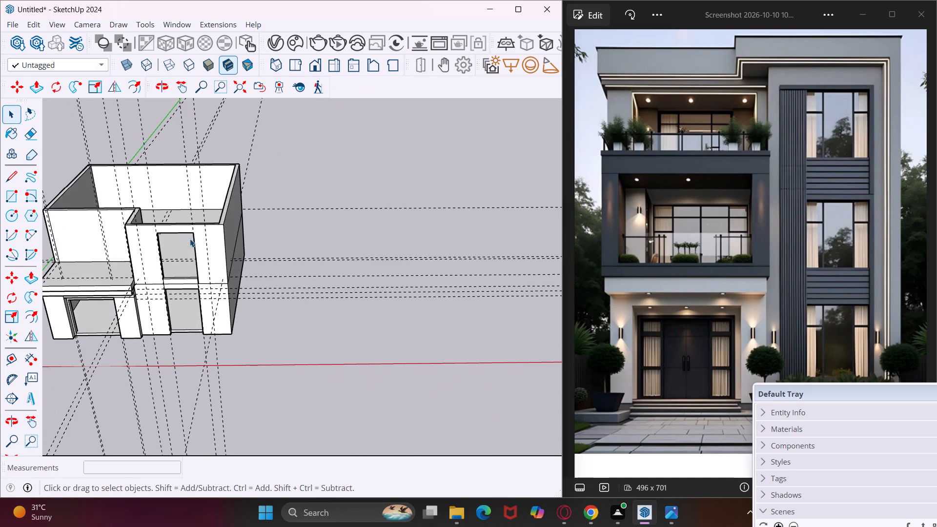
middle_click_drag(196, 239, 363, 178)
scroll(314, 205, "down", 3)
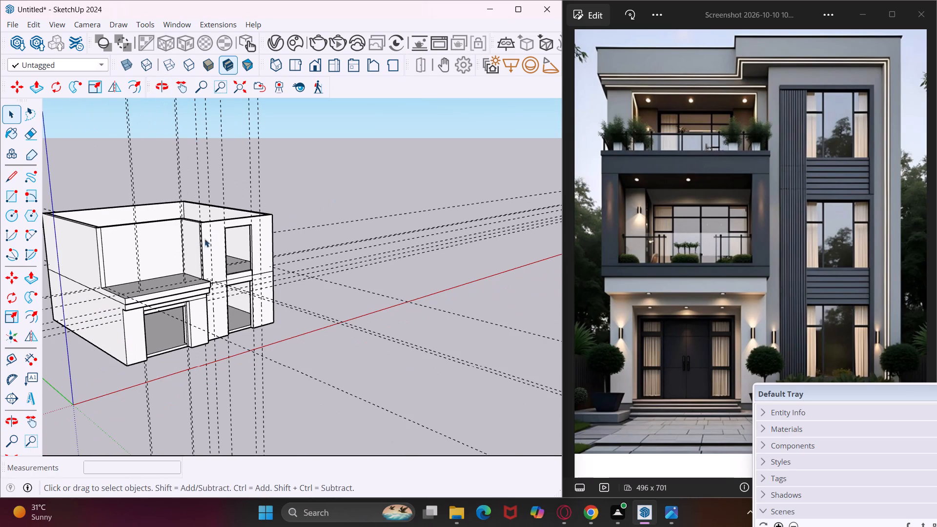
scroll(123, 245, "up", 4)
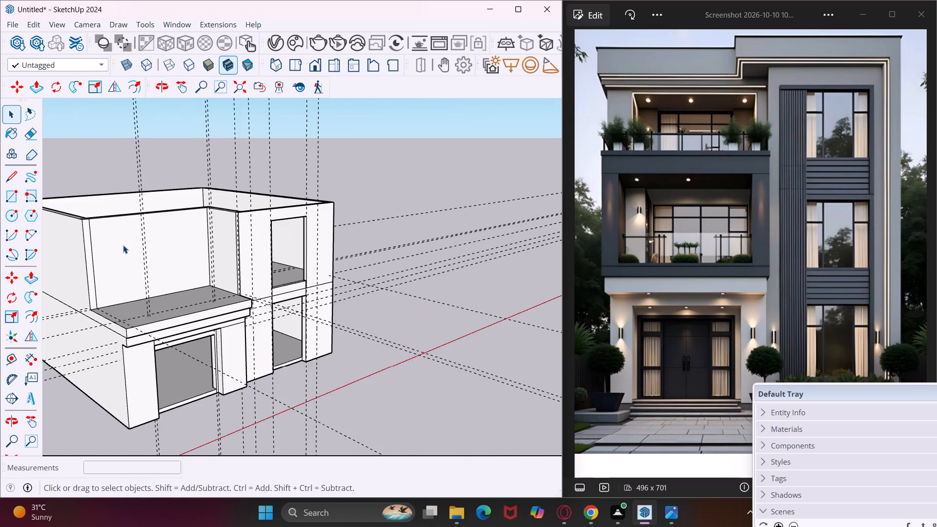
scroll(123, 245, "up", 4)
middle_click_drag(123, 245, 198, 239)
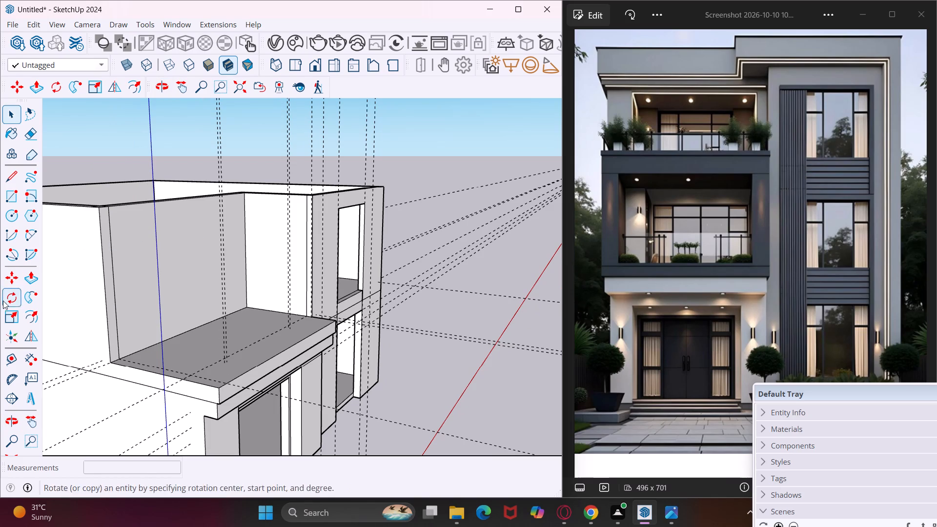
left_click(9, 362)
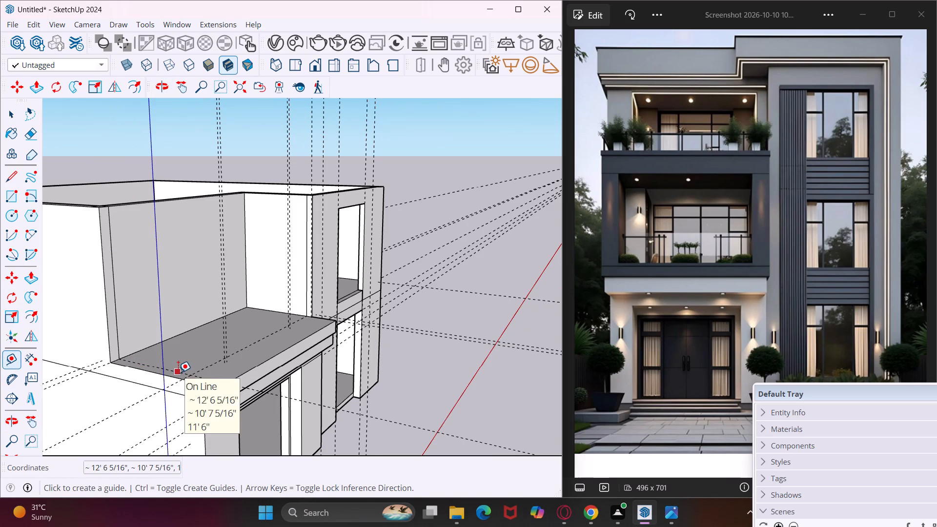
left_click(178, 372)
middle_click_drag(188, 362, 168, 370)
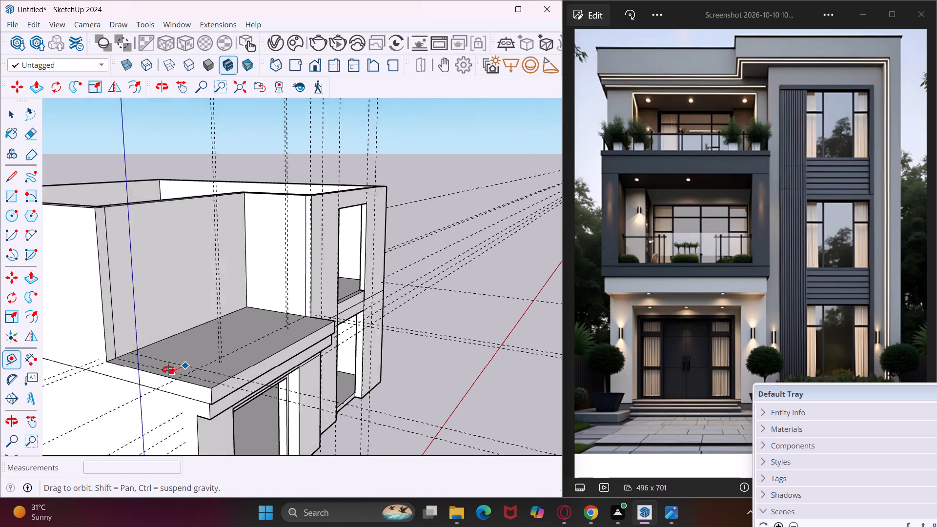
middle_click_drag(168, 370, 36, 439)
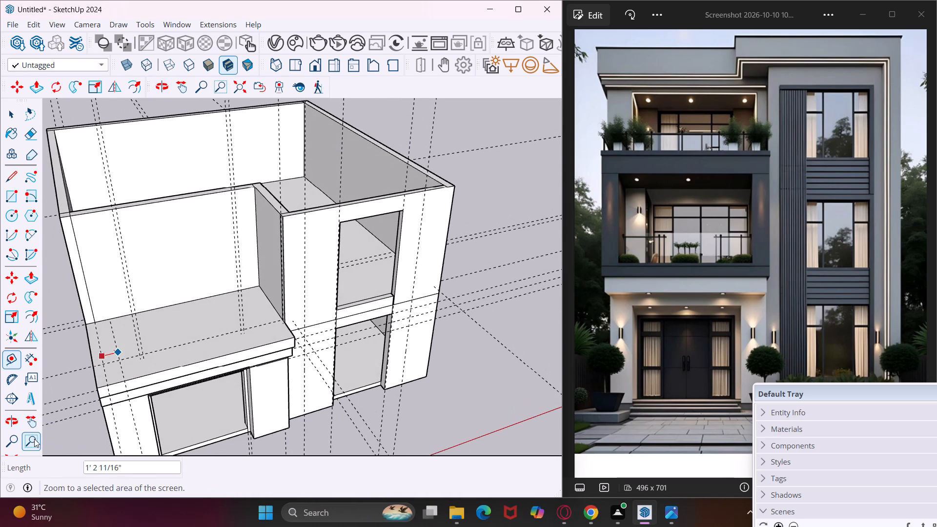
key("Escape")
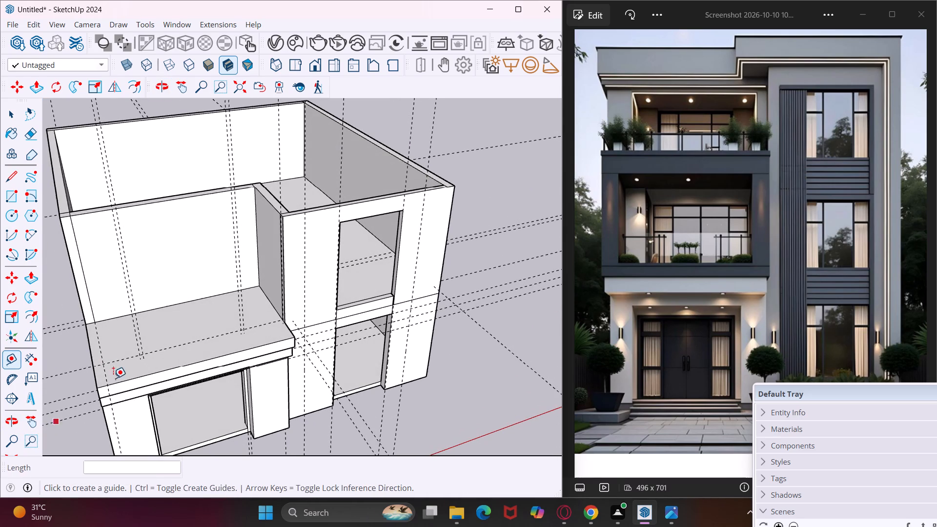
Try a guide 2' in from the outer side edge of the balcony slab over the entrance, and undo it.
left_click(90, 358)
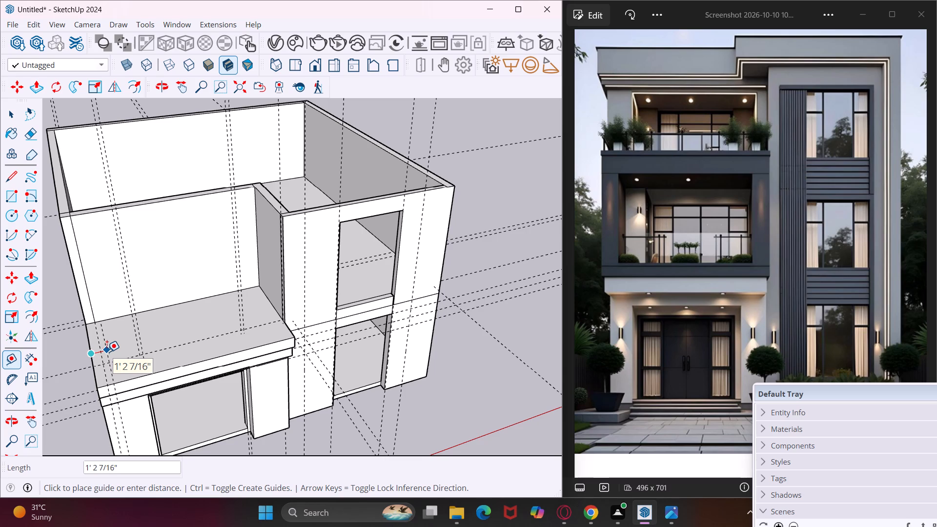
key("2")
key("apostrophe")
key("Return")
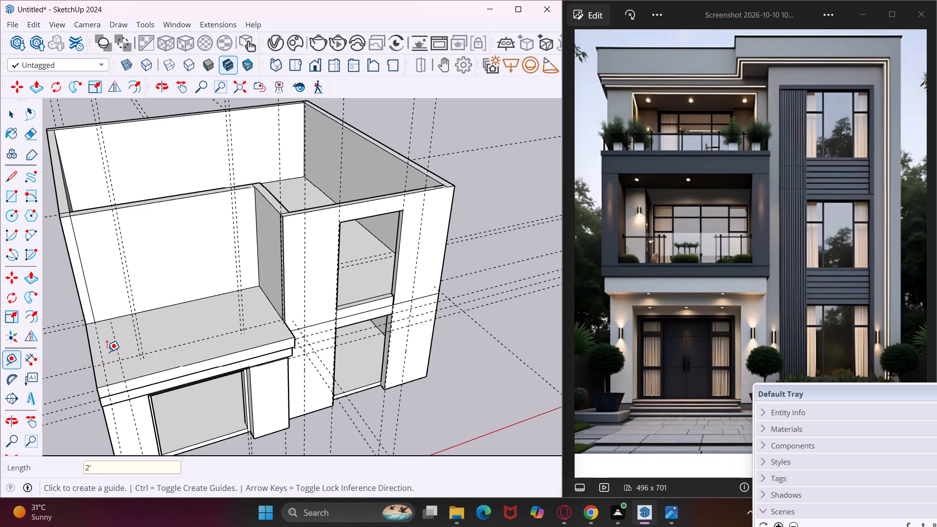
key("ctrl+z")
Place a guide 1'2" in from the outer side edge of the balcony slab over the entrance.
left_click(93, 382)
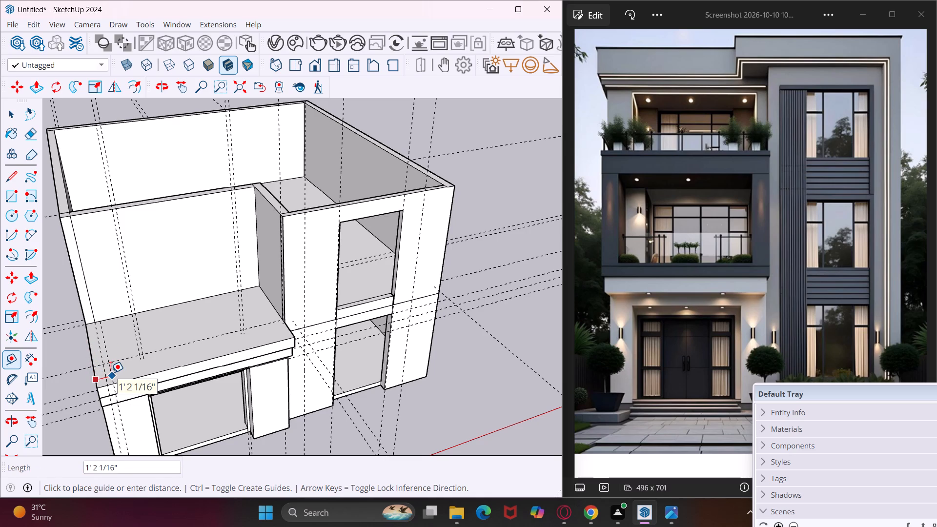
type("1'")
type("2\"")
key("Return")
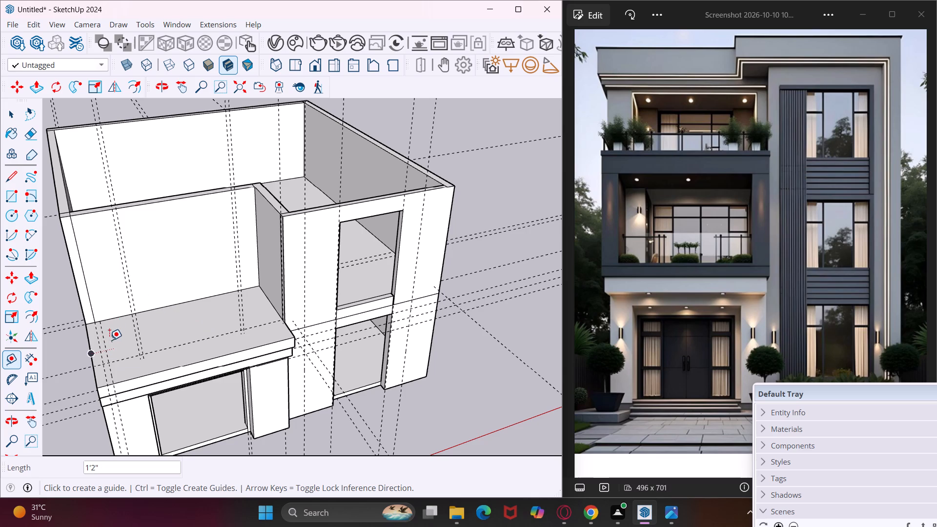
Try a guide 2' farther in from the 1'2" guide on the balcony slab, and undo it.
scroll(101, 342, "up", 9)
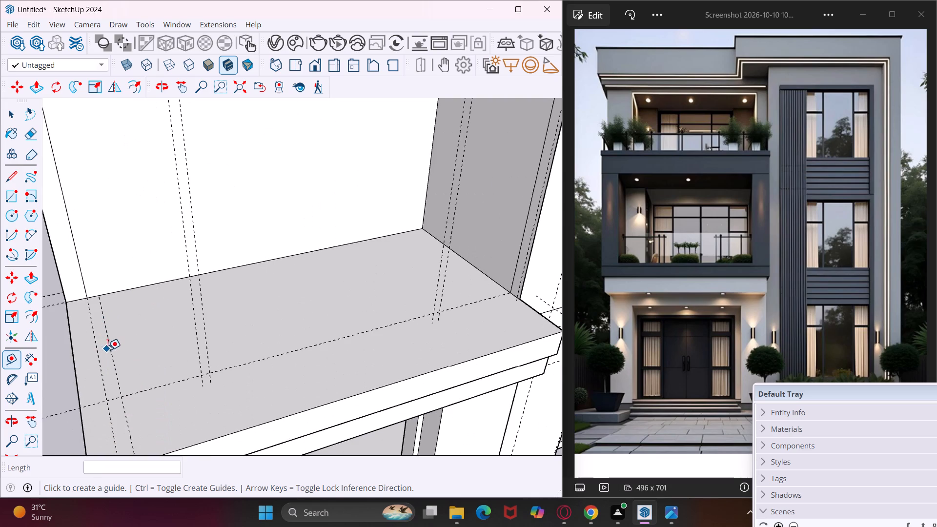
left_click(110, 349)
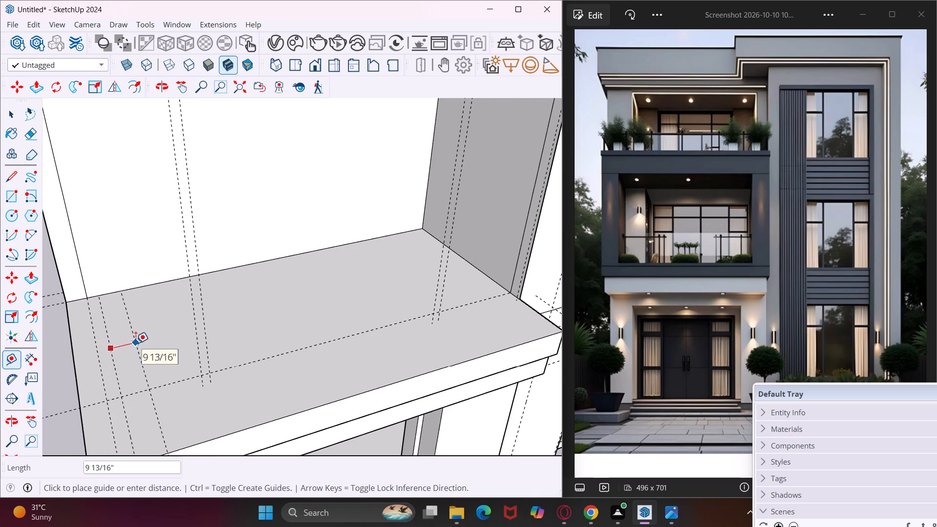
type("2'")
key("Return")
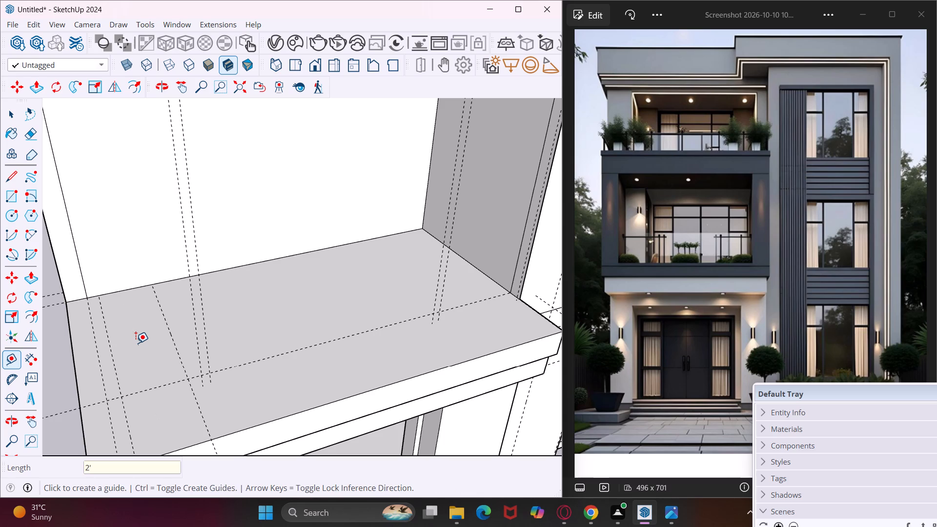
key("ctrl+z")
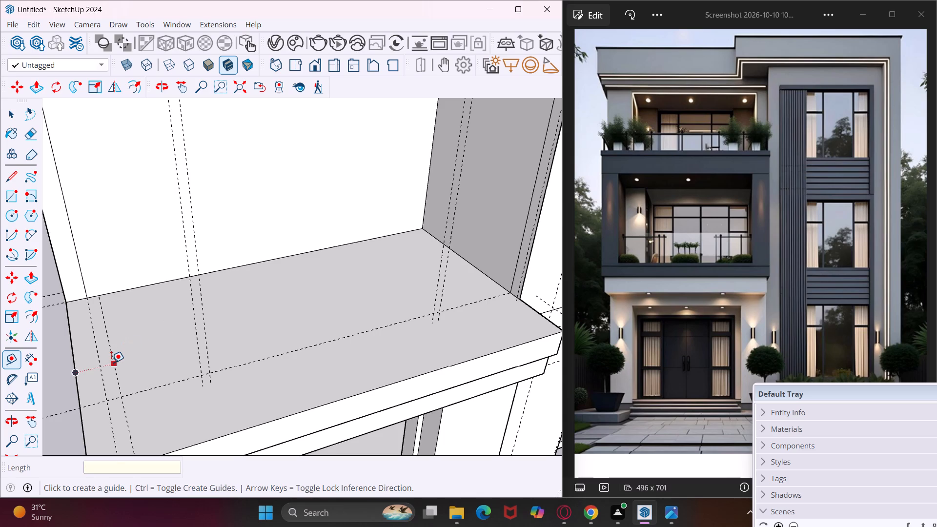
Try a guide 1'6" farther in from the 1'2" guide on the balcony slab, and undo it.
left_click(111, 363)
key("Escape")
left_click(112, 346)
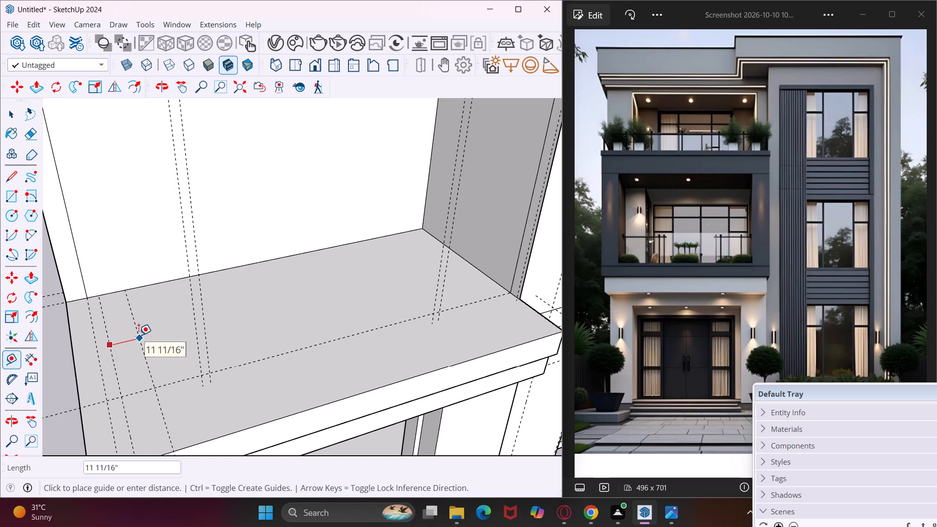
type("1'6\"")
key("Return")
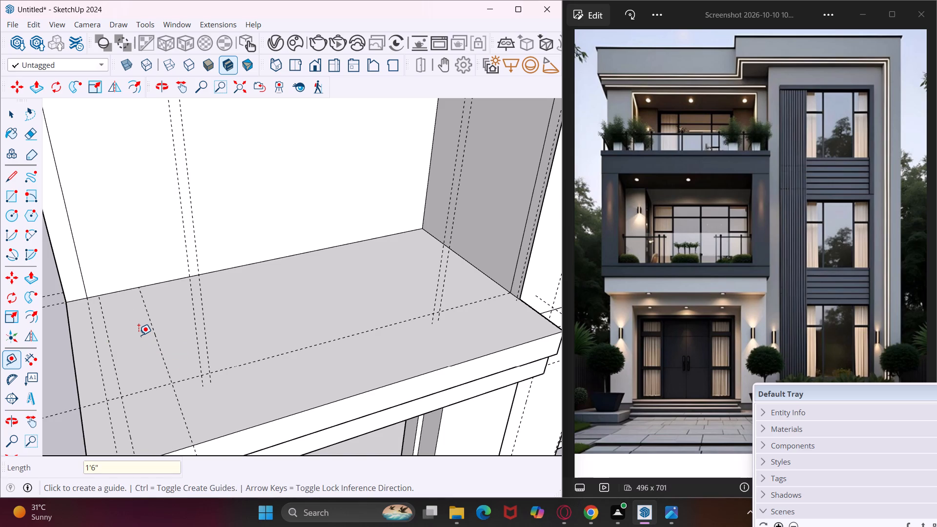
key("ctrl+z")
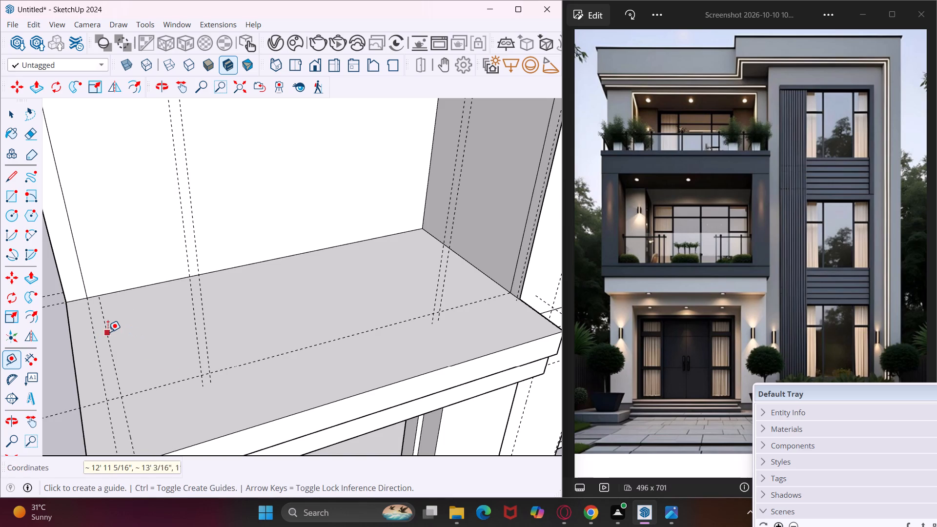
Place a guide 1'4" farther in from the 1'2" guide on the balcony slab.
left_click(109, 331)
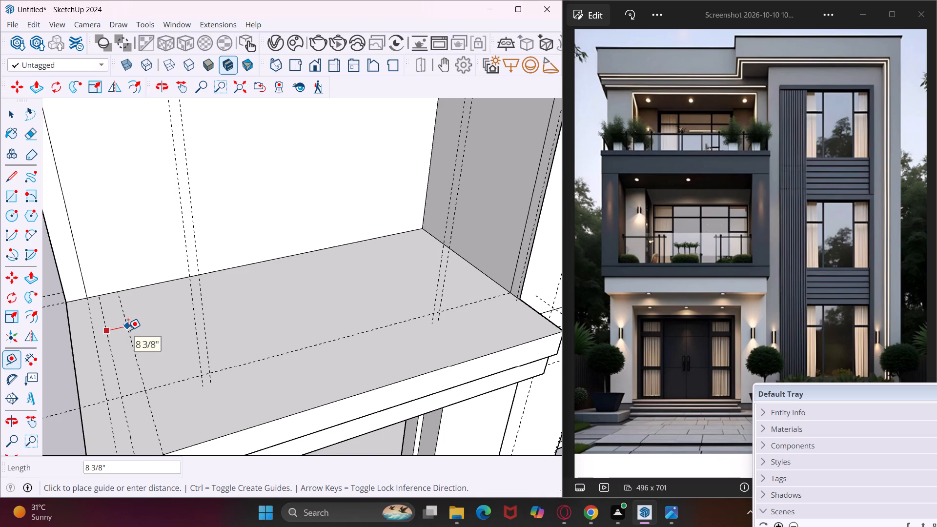
type("1'")
type("4\"")
key("Return")
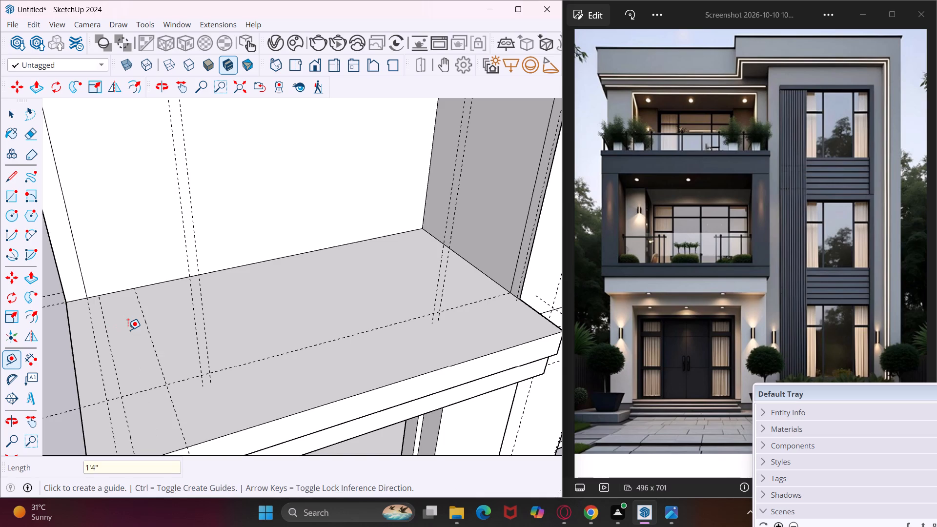
Place a vertical guide on the balcony's back wall about 1'9" in from the wall's outer vertical line, meeting the new slab guide.
middle_click_drag(128, 330, 118, 294)
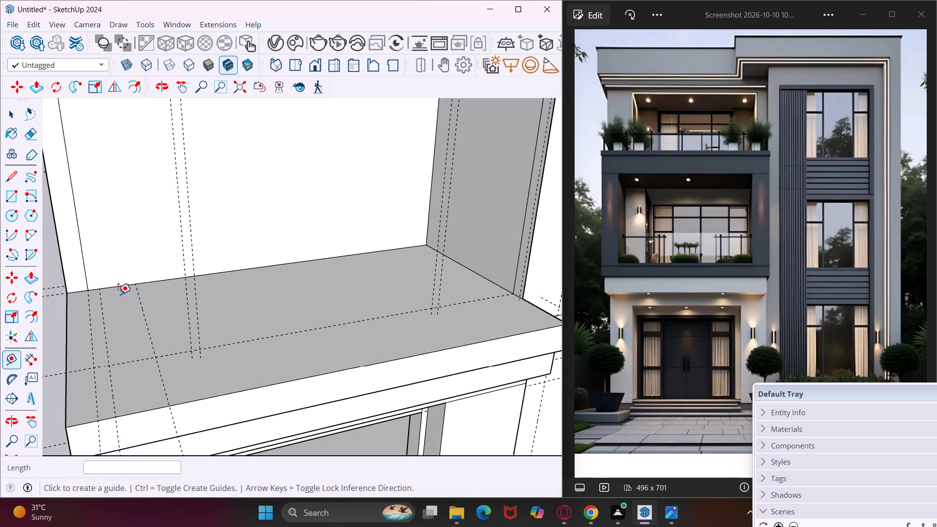
middle_click_drag(118, 294, 83, 301)
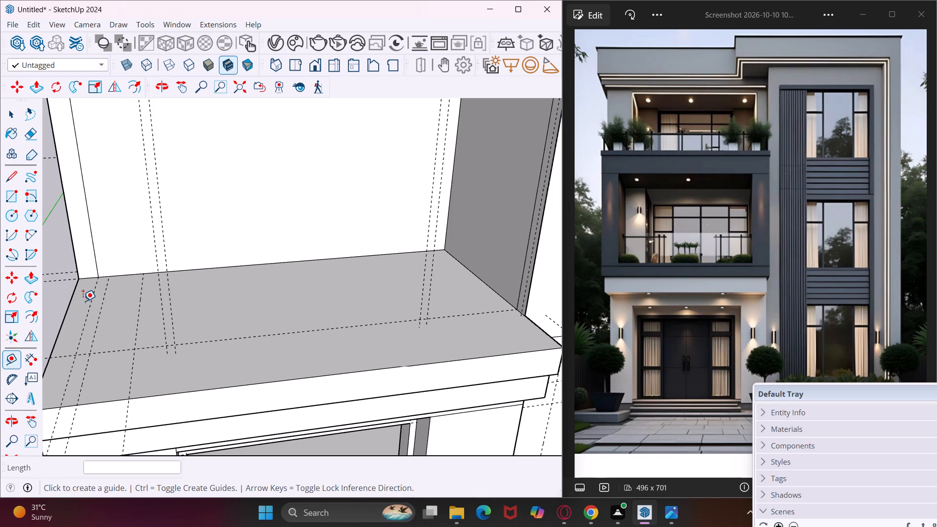
left_click(98, 246)
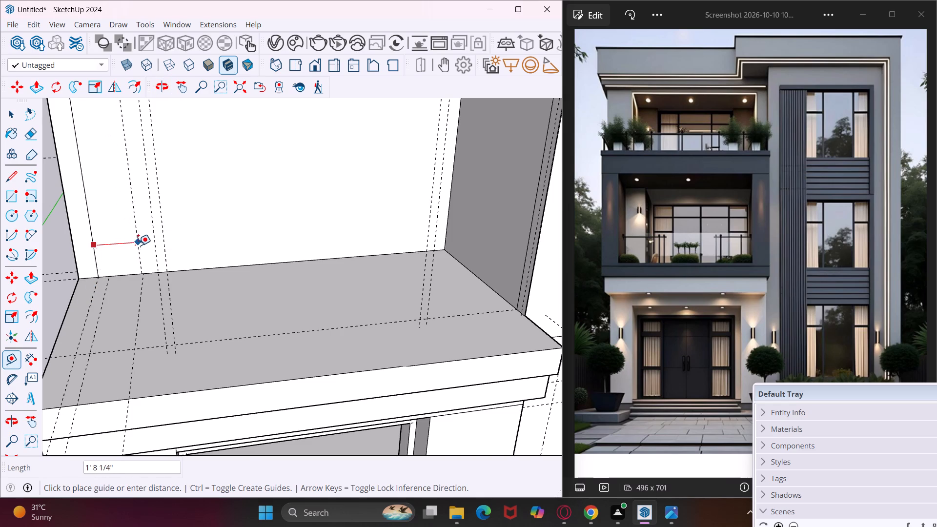
left_click(140, 244)
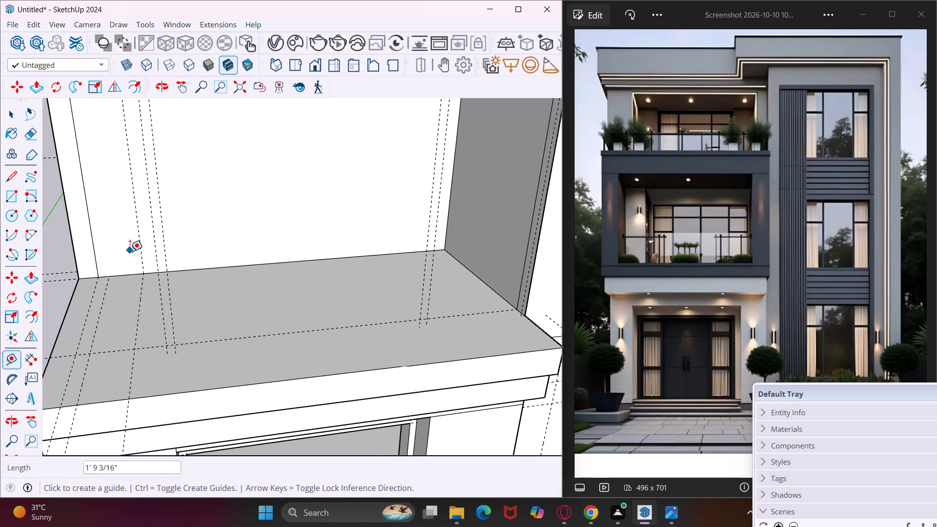
Place a vertical guide on the balcony's back wall 4" from its corner with the projecting side wall.
scroll(130, 251, "down", 3)
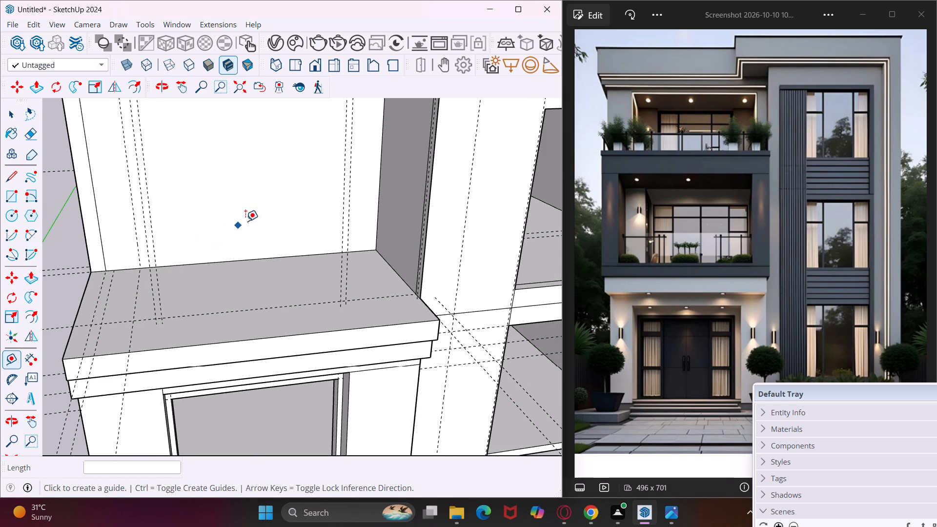
scroll(383, 188, "up", 4)
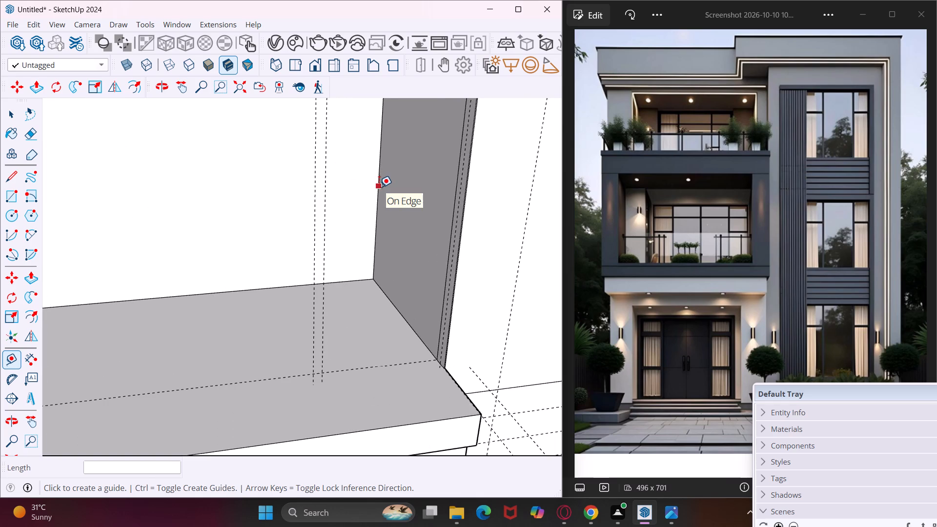
left_click(379, 187)
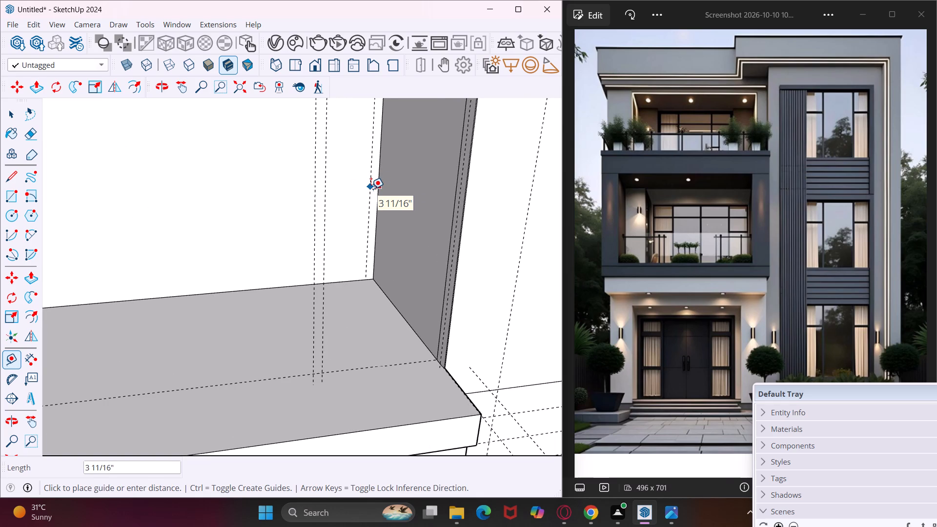
type("4\"")
key("Return")
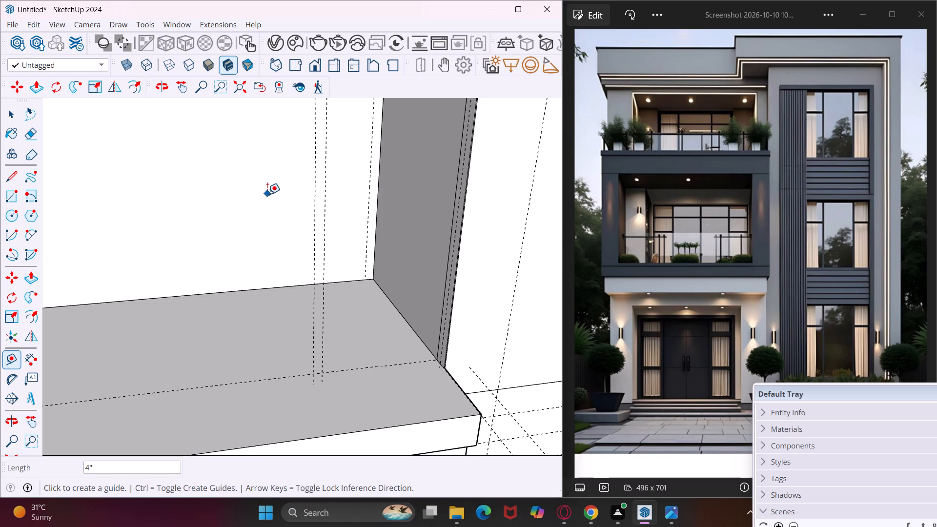
scroll(267, 194, "down", 6)
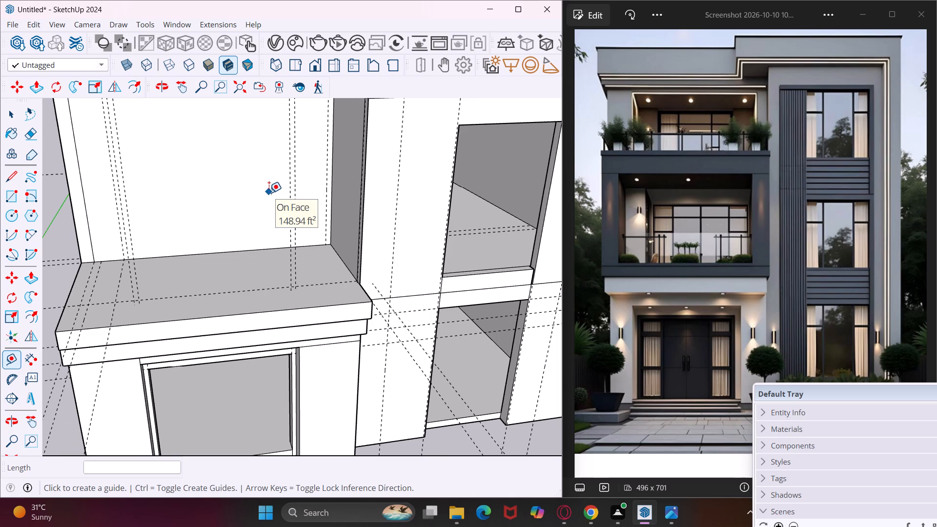
key("Escape")
key("space")
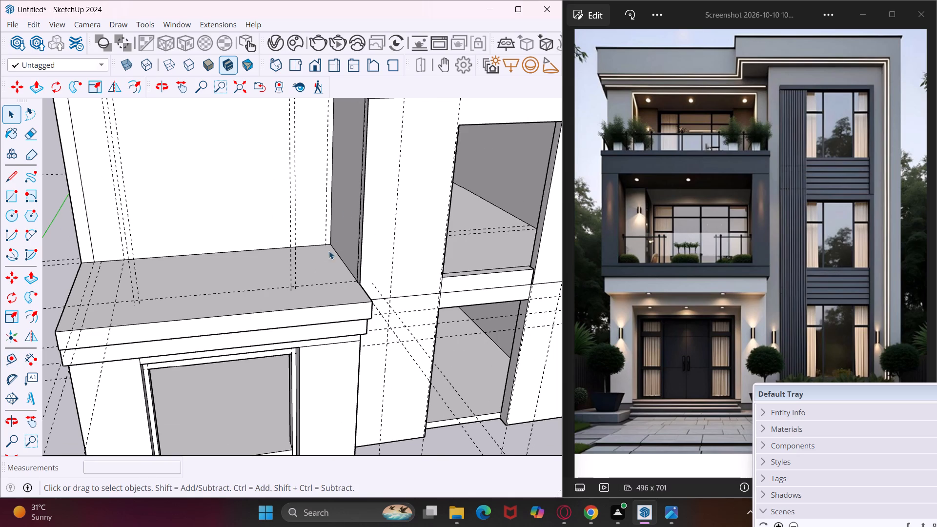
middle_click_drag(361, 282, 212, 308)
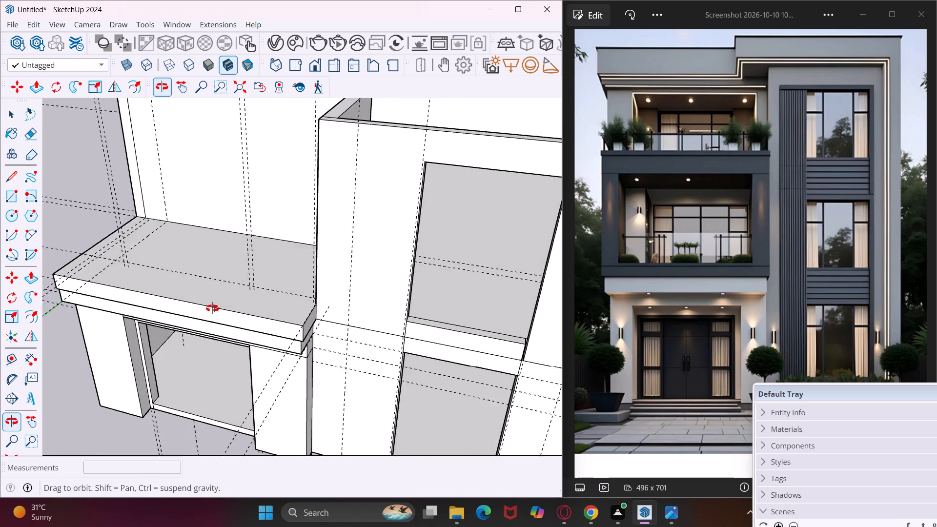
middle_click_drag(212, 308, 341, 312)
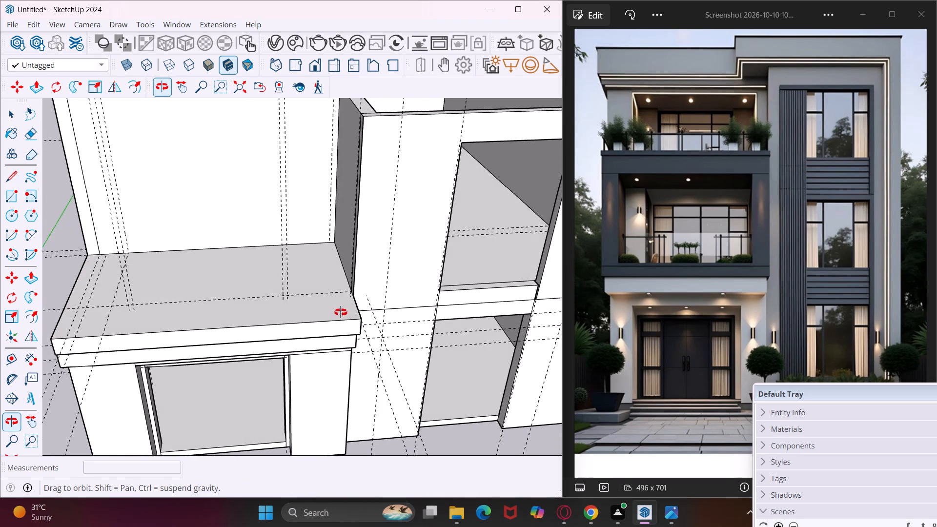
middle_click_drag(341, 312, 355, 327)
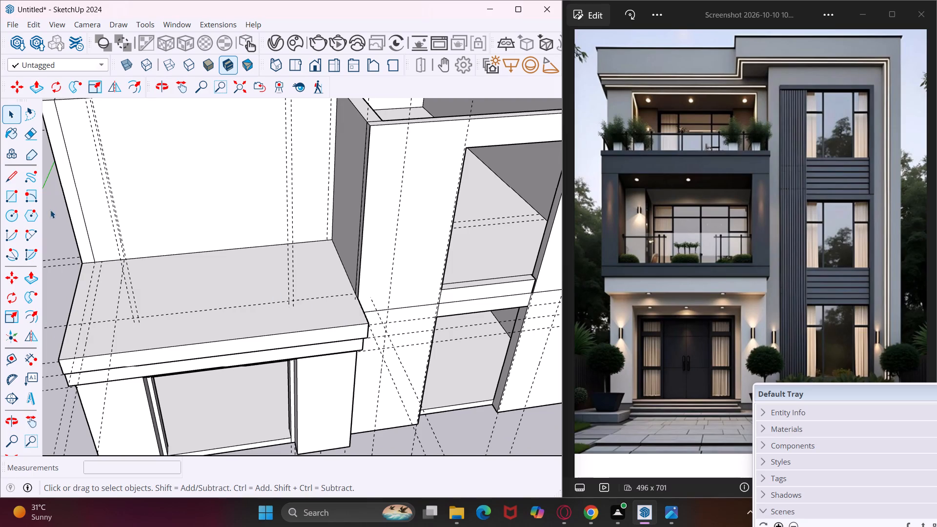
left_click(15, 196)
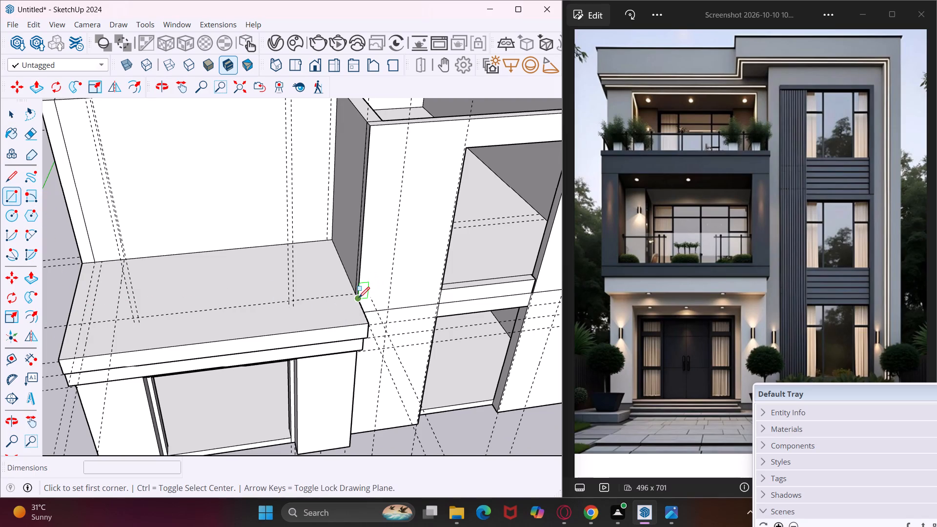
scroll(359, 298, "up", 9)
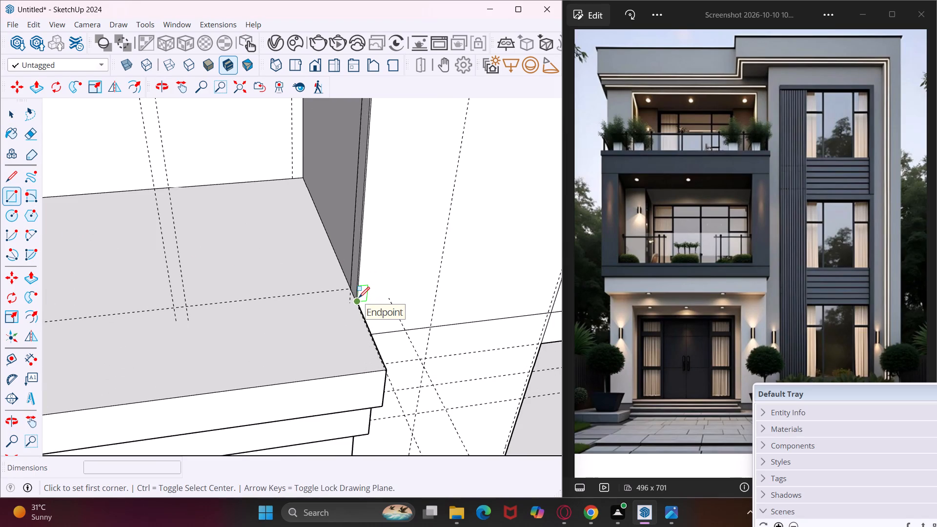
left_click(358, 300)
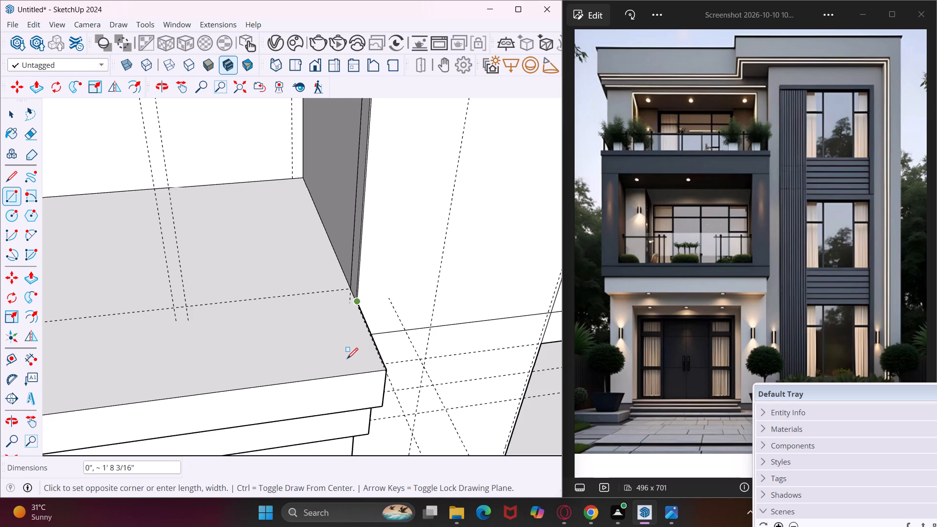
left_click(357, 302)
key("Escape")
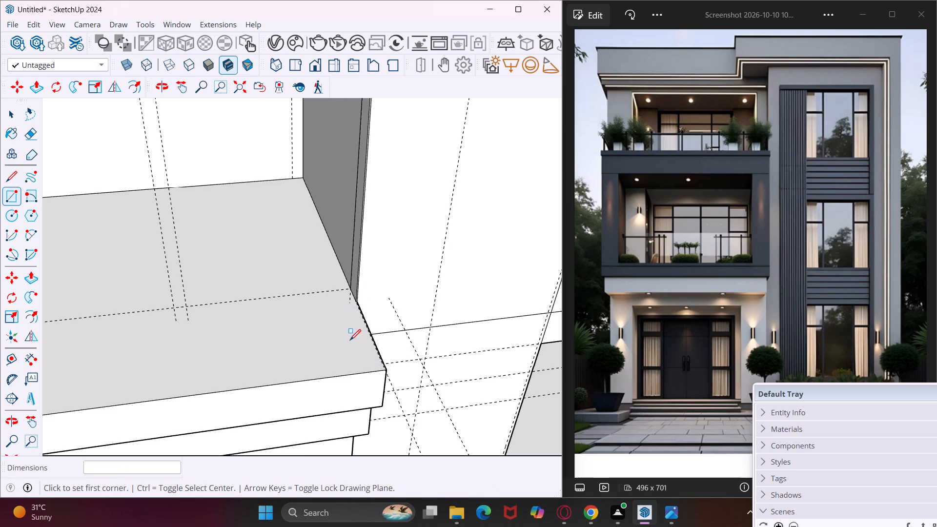
Draw a rectangle about 5 5/8" by 2'2" on the balcony slab's front corner, from the projecting wall's endpoint to the slab's front edge.
left_click(15, 198)
scroll(355, 304, "up", 16)
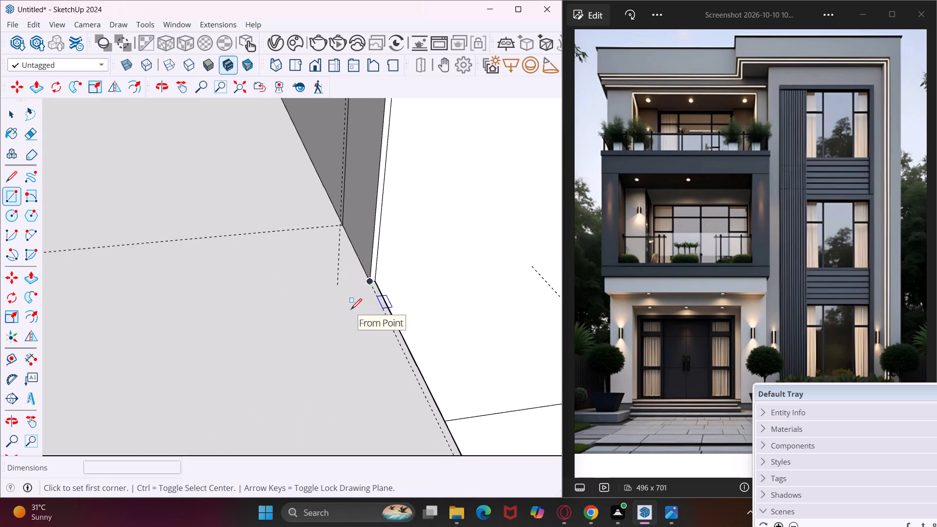
left_click(376, 280)
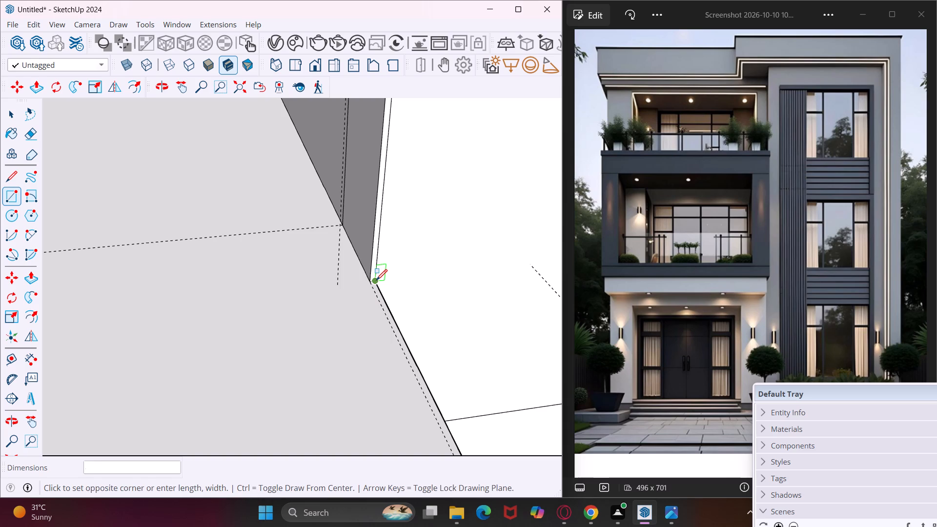
scroll(365, 393, "down", 15)
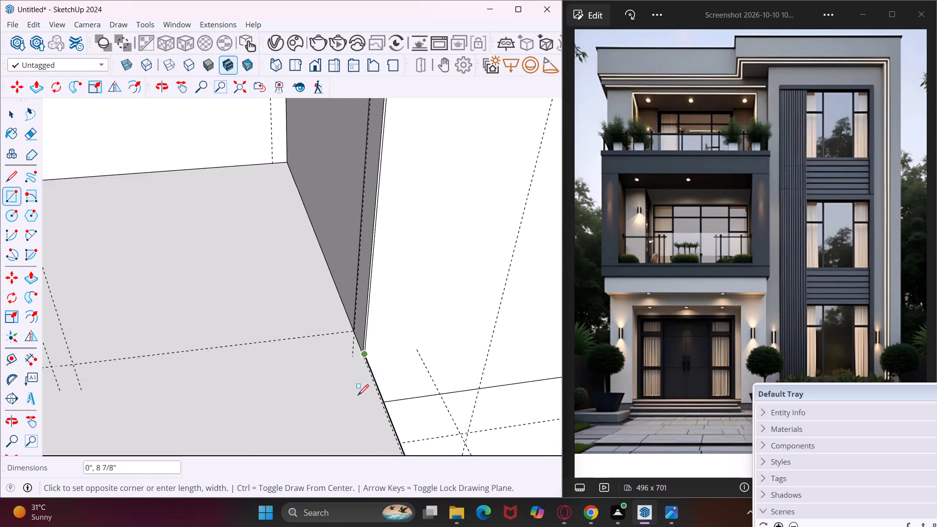
scroll(358, 395, "down", 6)
middle_click_drag(358, 404, 344, 348)
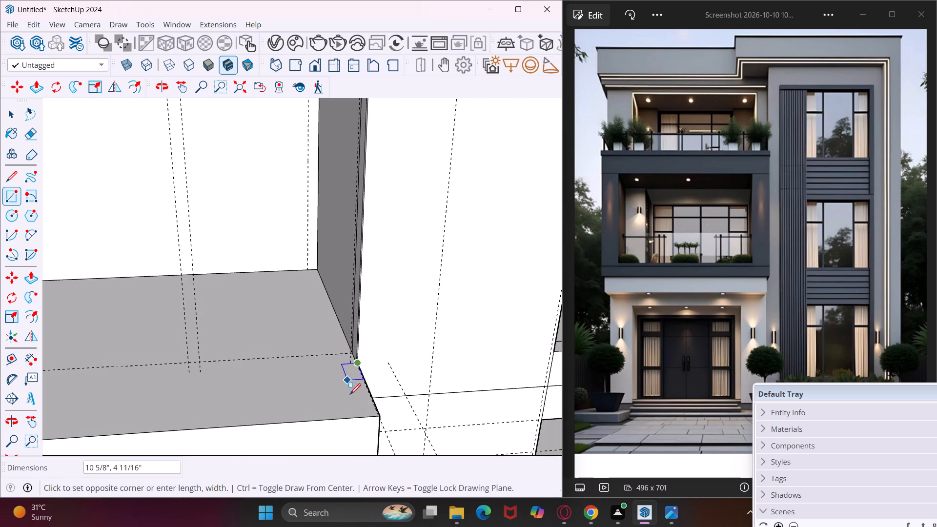
scroll(355, 421, "up", 2)
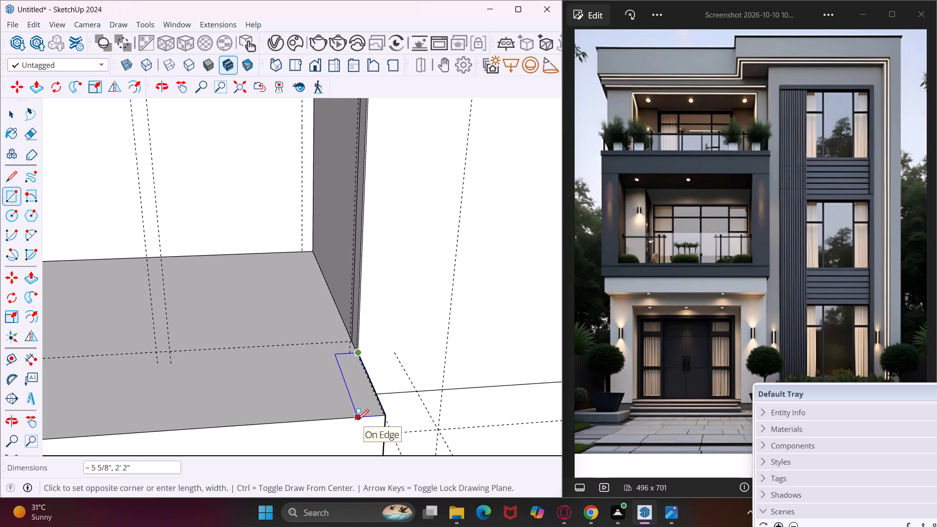
left_click(358, 420)
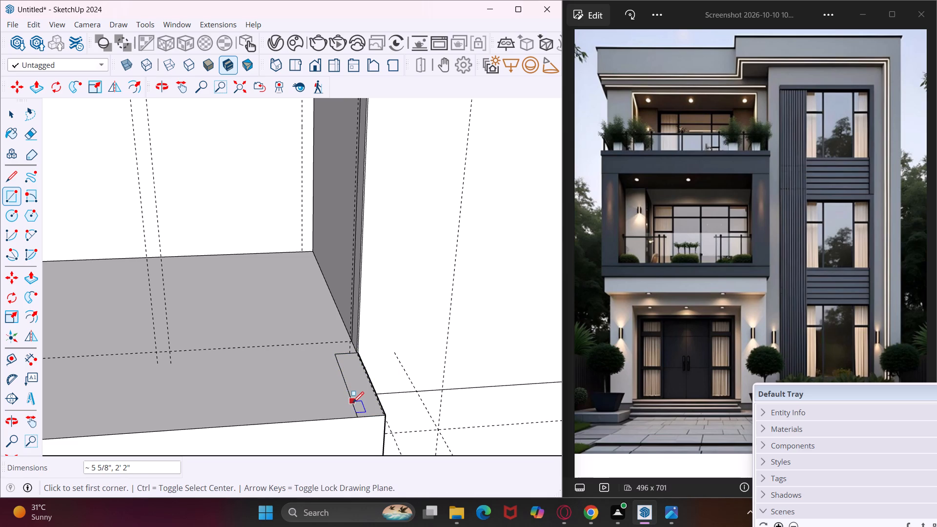
Draw an adjoining rectangle about 5 9/16" by 11 5/16" along the slab's front edge, beside the corner rectangle.
left_click(353, 403)
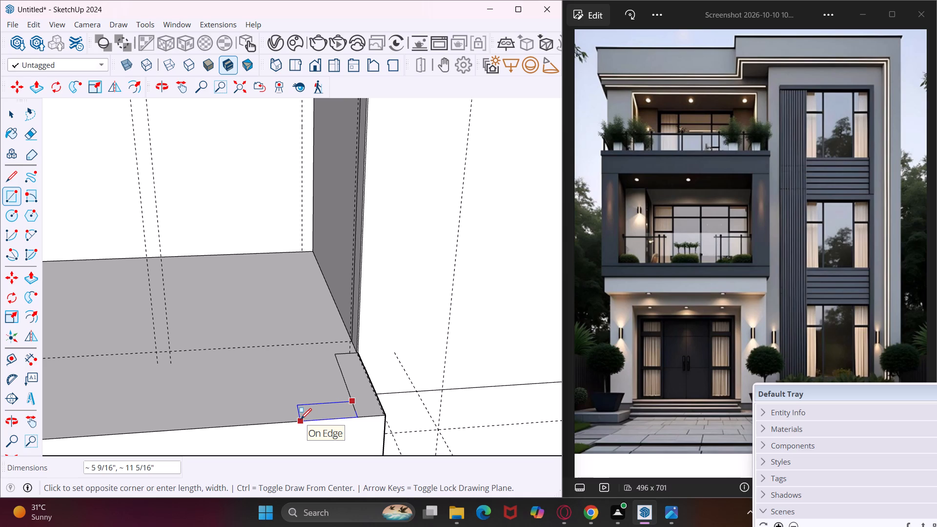
left_click(301, 419)
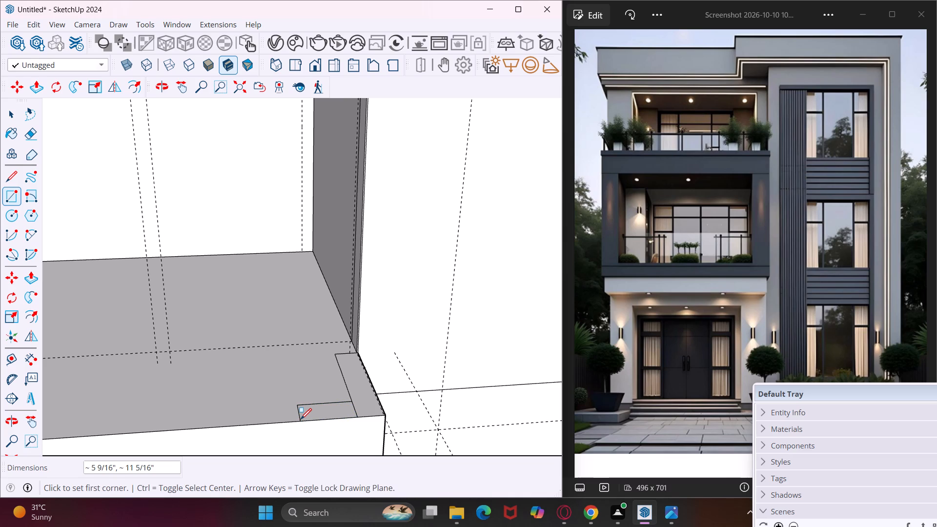
key("Escape")
key("space")
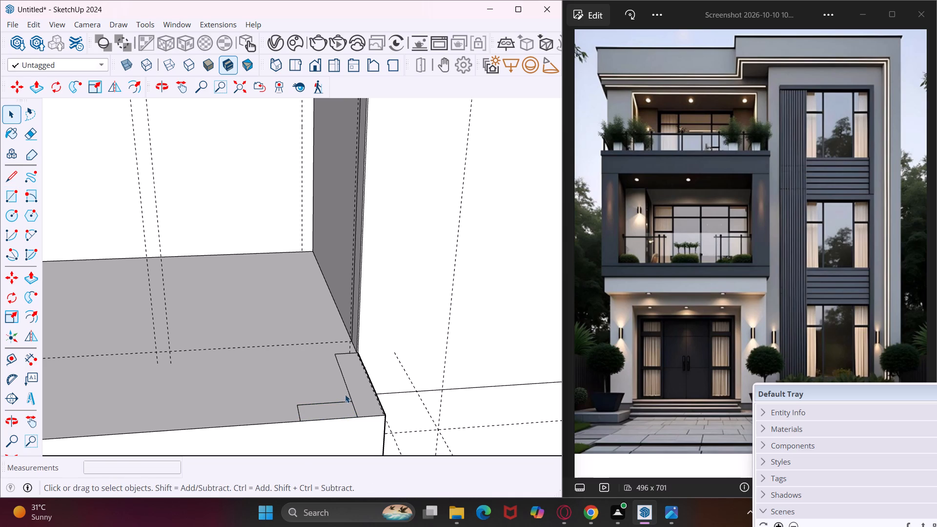
Push/Pull the corner rectangle at the balcony slab's front corner up 10'.
left_click(359, 392)
key("p")
left_click(359, 392)
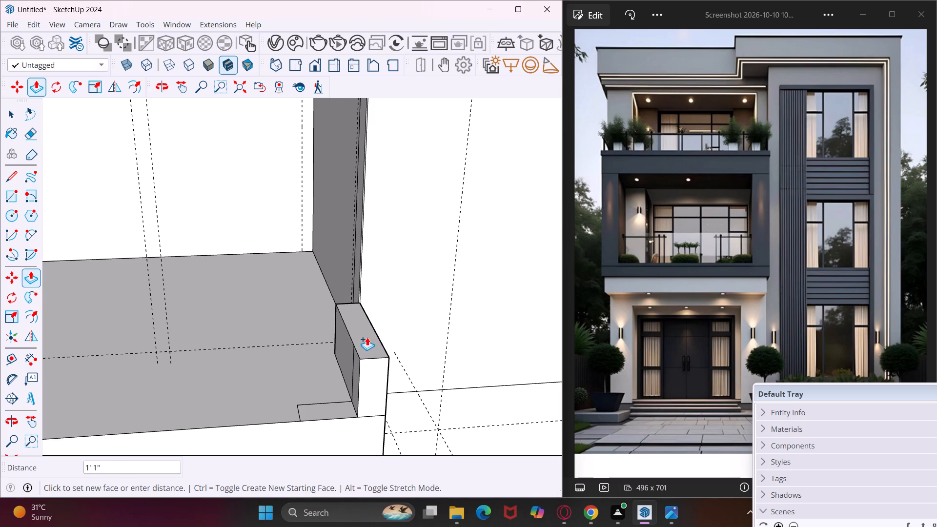
type("10'")
key("Return")
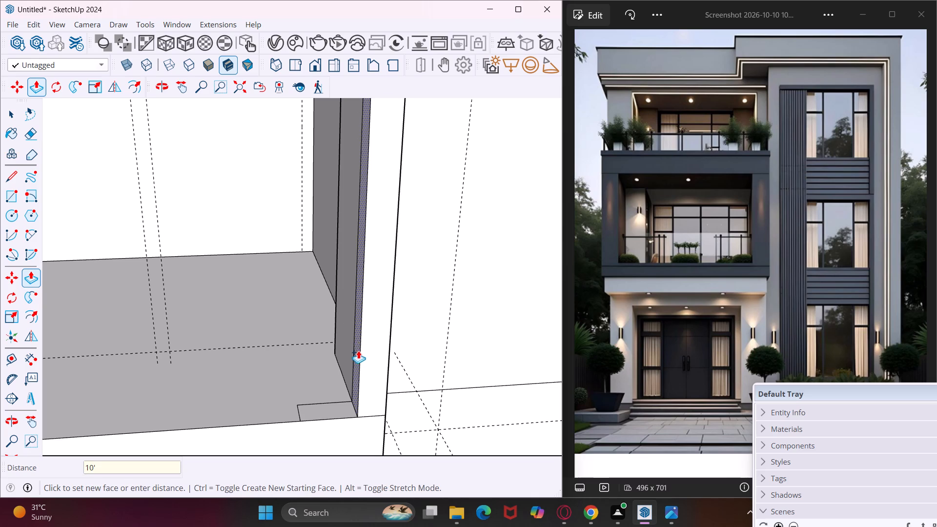
Repeat the 10' Push/Pull on the adjoining rectangle along the slab's front edge to complete the L-shaped corner column.
scroll(339, 401, "up", 3)
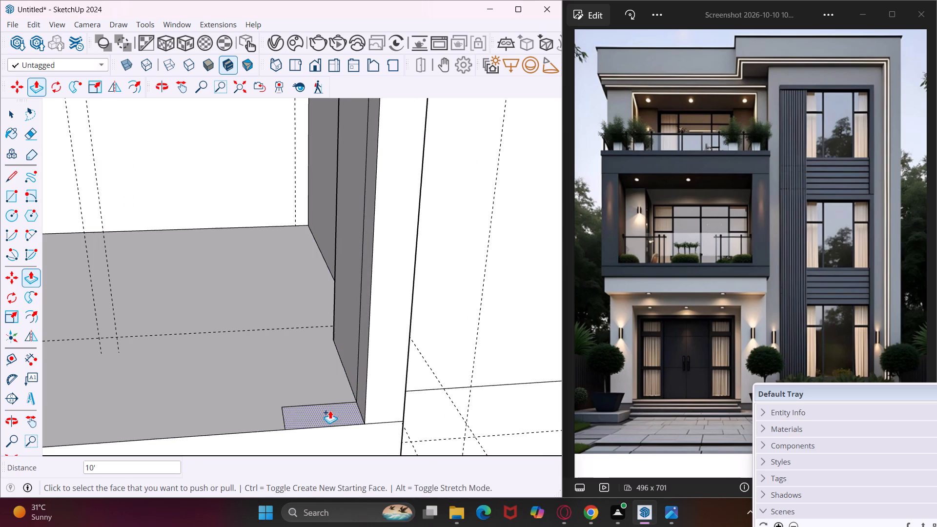
double_click(330, 412)
scroll(345, 380, "down", 9)
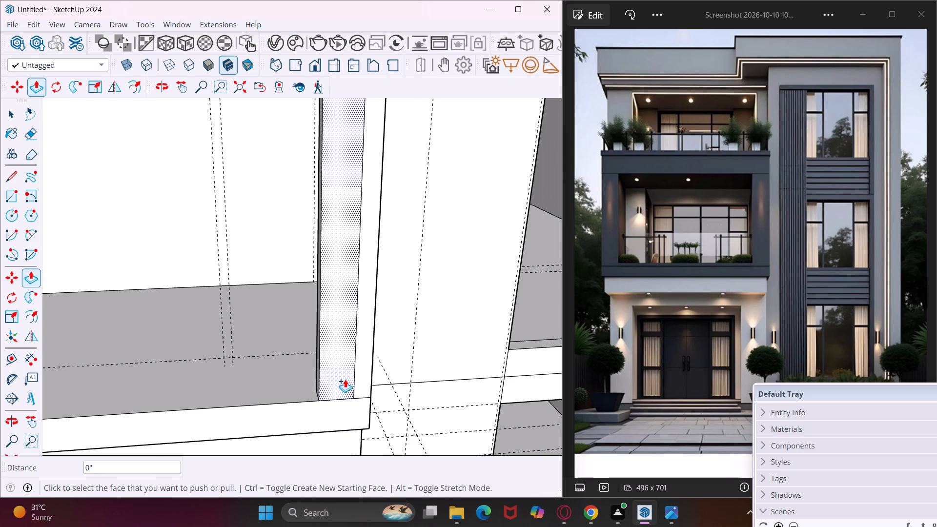
scroll(345, 379, "down", 6)
middle_click_drag(336, 371, 384, 376)
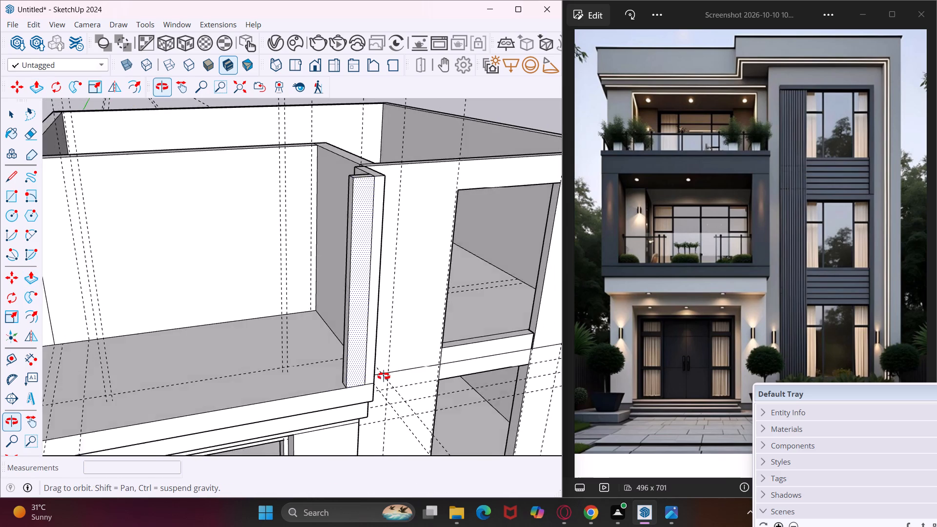
middle_click_drag(384, 376, 441, 377)
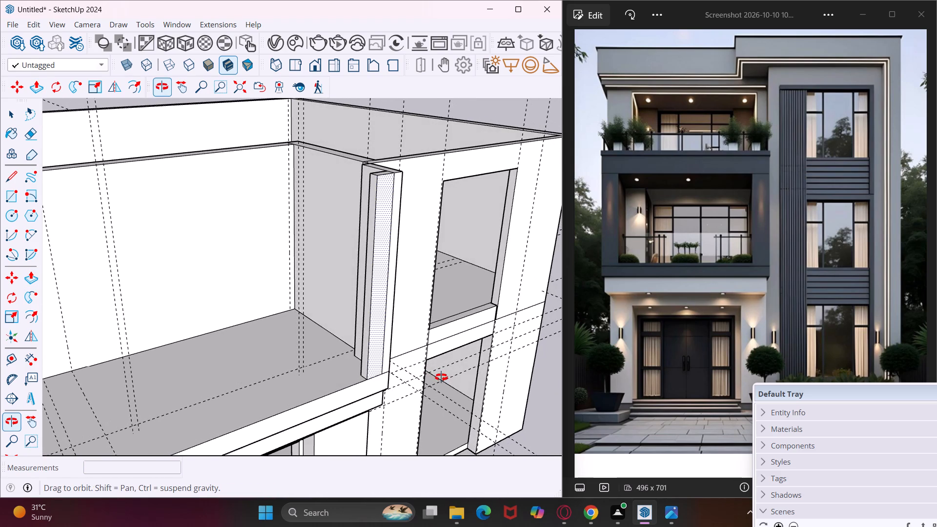
middle_click_drag(441, 377, 349, 382)
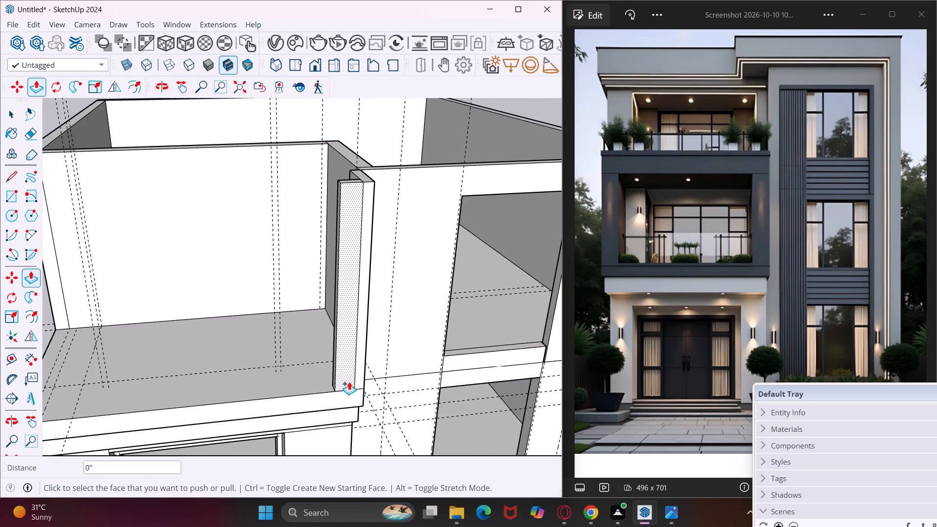
key("Escape")
key("space")
Draw a 1'2" by 8'8" rectangle on the slab's opposite end, from the back wall's outer endpoint to the front edge.
scroll(260, 366, "down", 4)
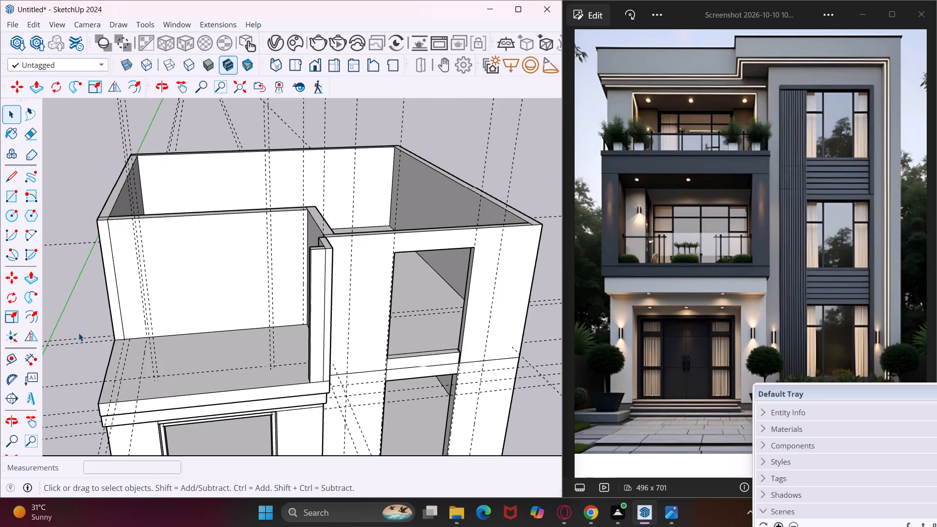
left_click(11, 192)
scroll(117, 340, "up", 2)
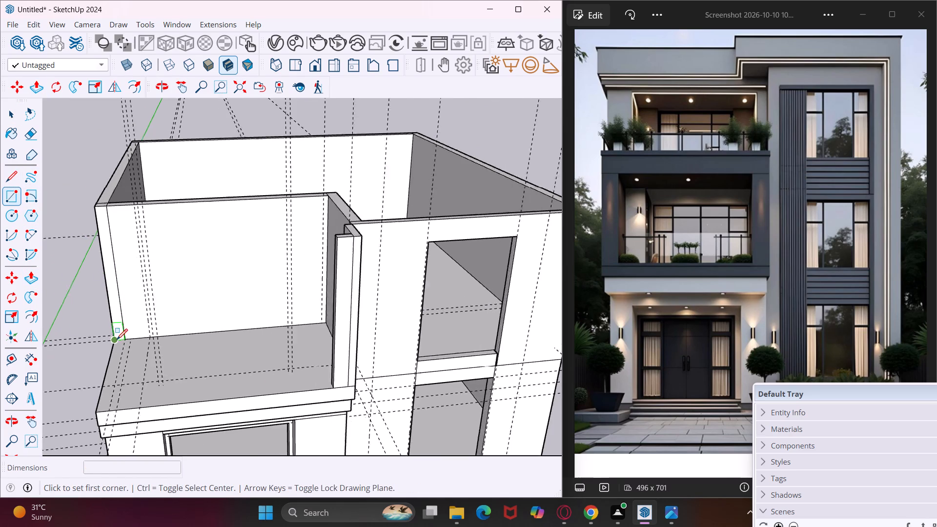
scroll(117, 340, "up", 8)
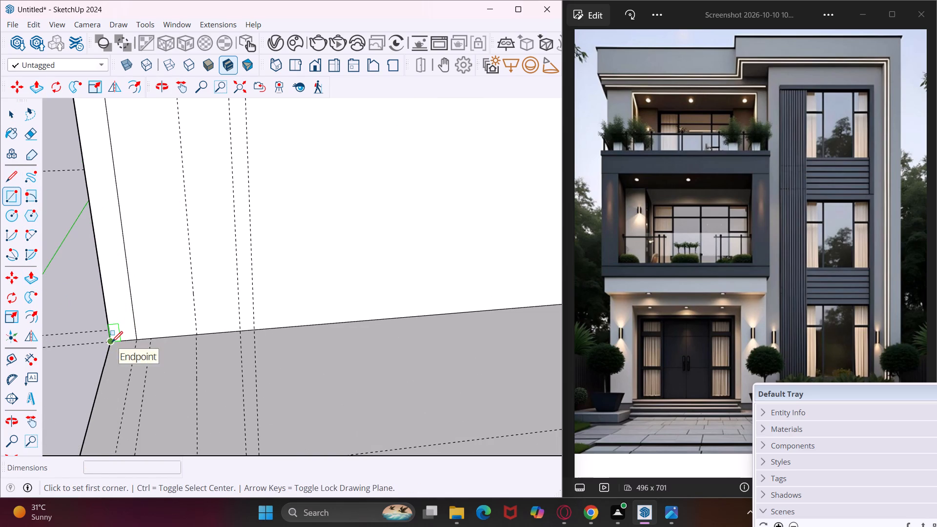
left_click(112, 342)
scroll(124, 352, "down", 10)
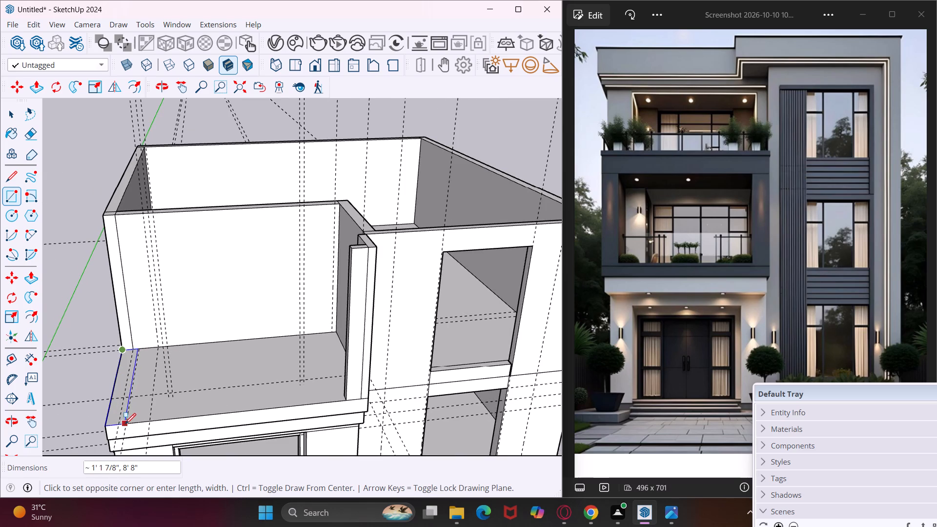
scroll(126, 426, "up", 2)
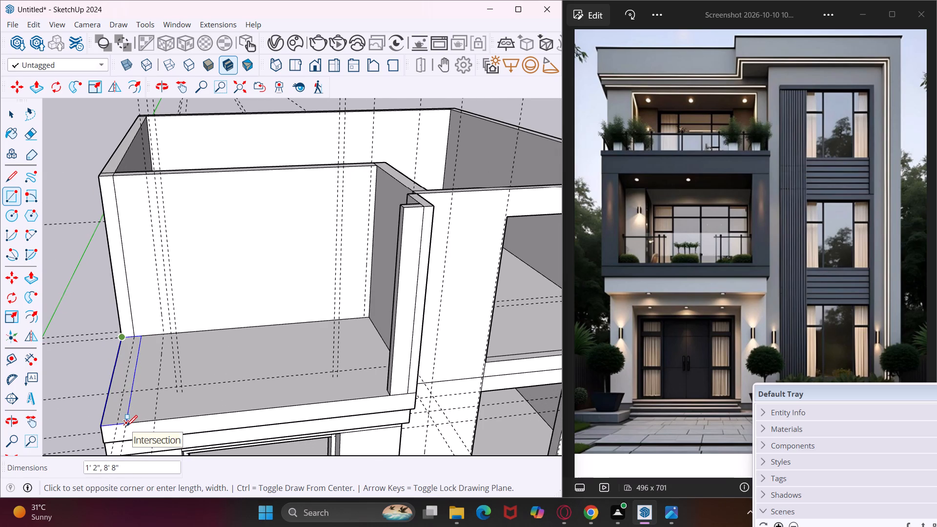
left_click(126, 426)
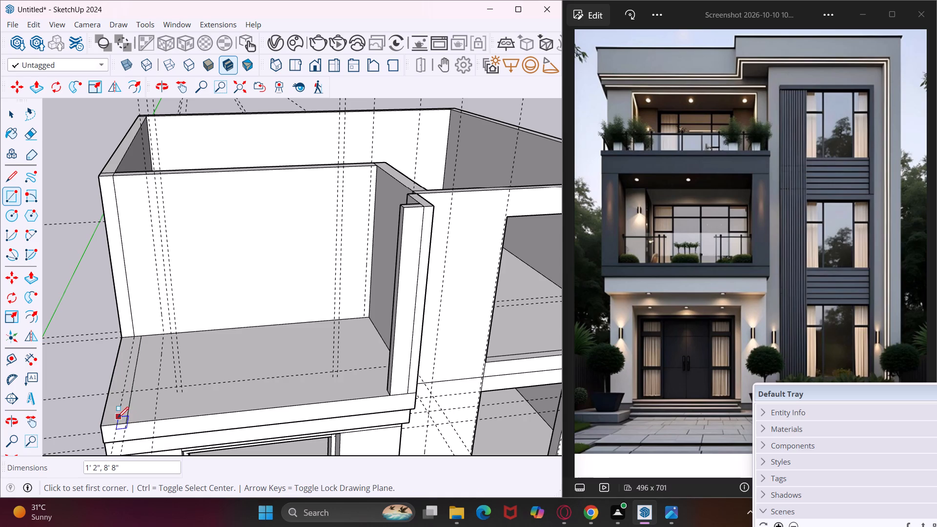
key("Escape")
key("space")
Push/Pull the 1'2" by 8'8" slab rectangle up 10' to form the balcony's side wall.
left_click(116, 405)
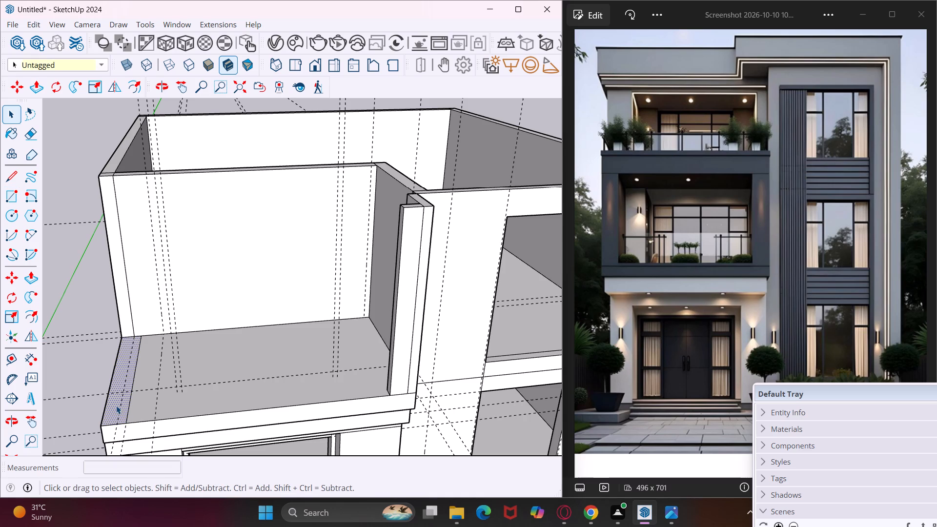
key("p")
left_click(116, 405)
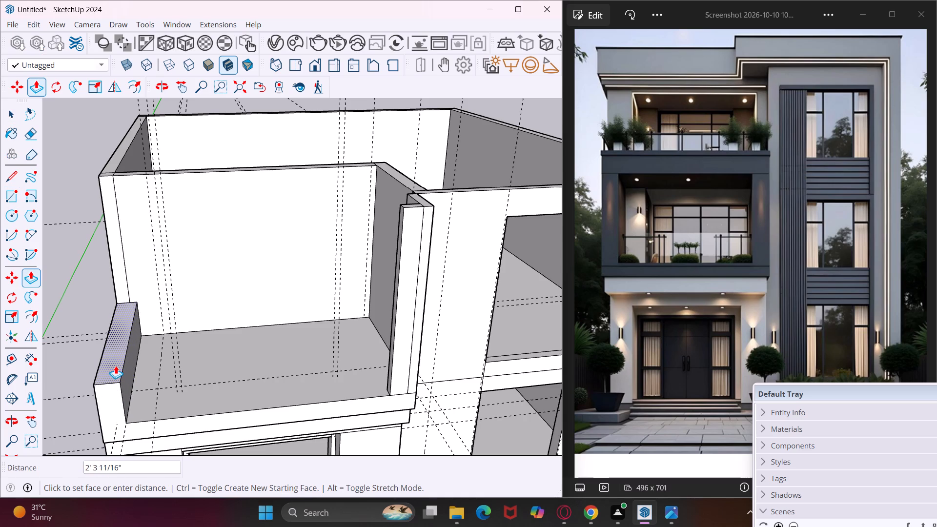
type("10'")
key("Return")
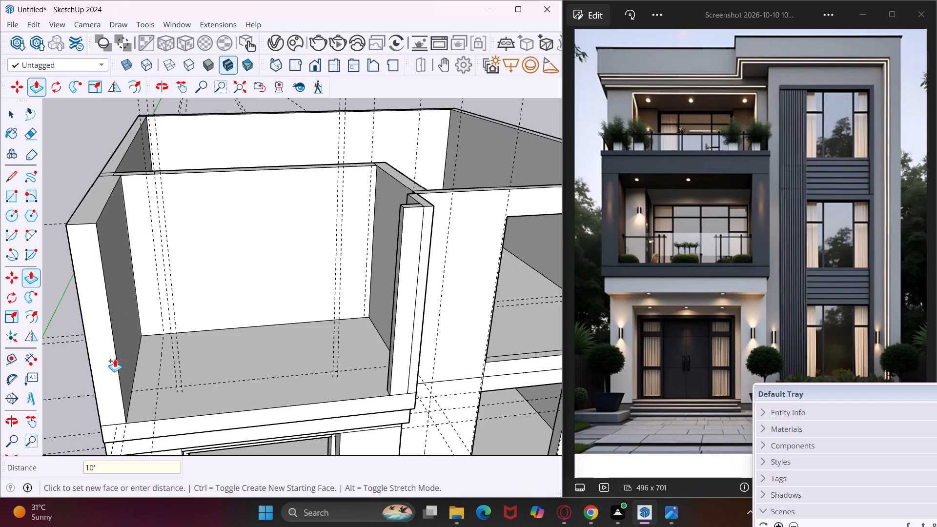
middle_click_drag(115, 359, 117, 310)
scroll(117, 308, "down", 1)
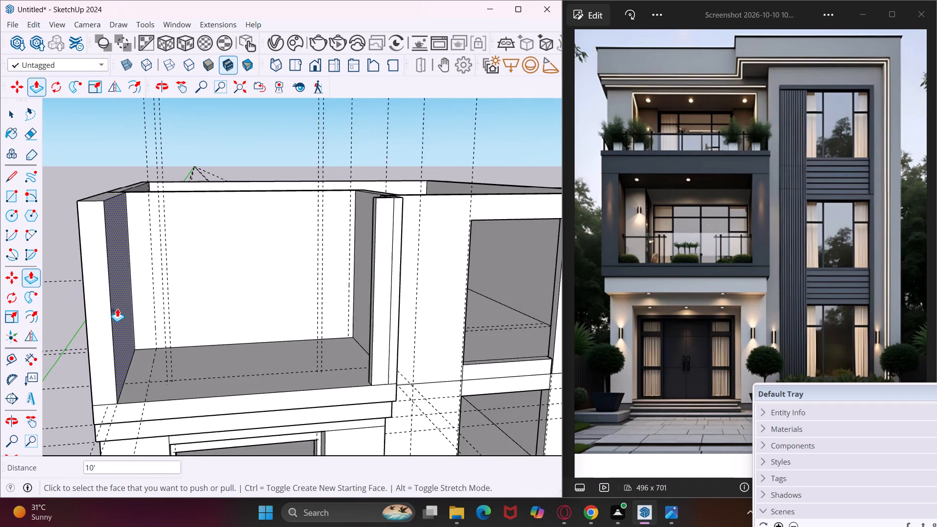
scroll(117, 308, "down", 1)
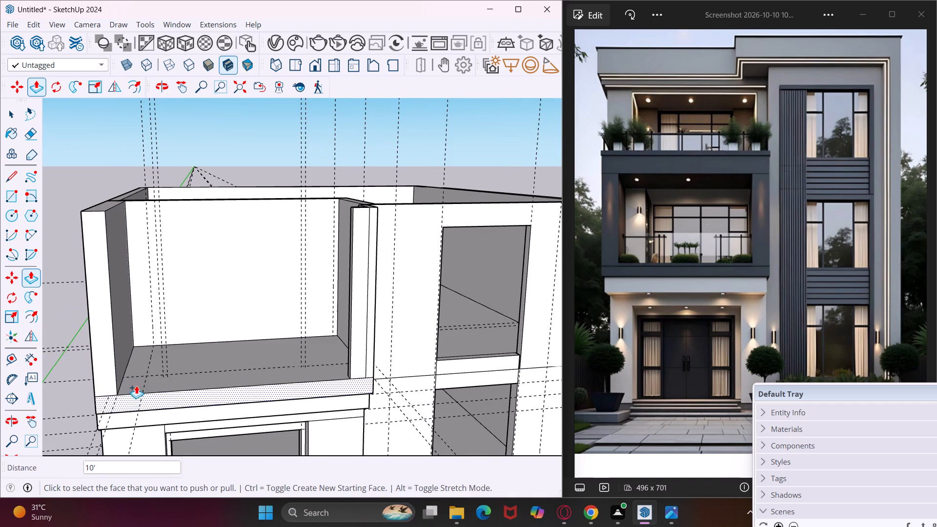
key("Escape")
key("space")
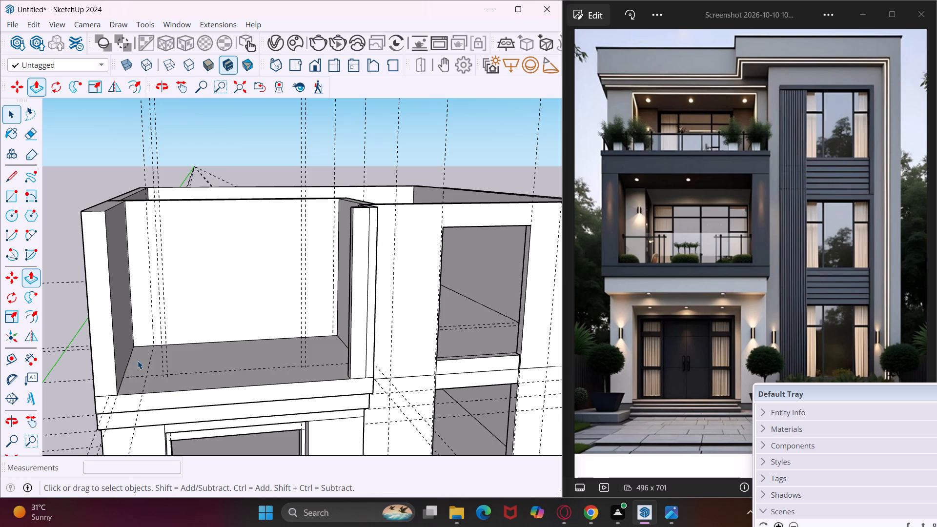
Draw a 1'4" by 6' rectangle on the slab from the new side wall's back corner to the guide intersection.
middle_click_drag(215, 336, 197, 339)
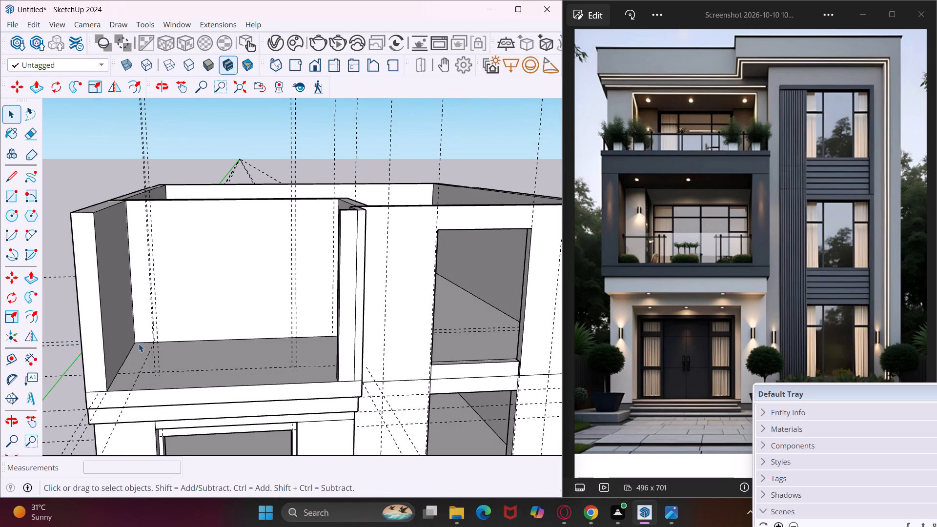
scroll(137, 344, "up", 3)
middle_click_drag(137, 344, 151, 410)
middle_click_drag(151, 410, 149, 371)
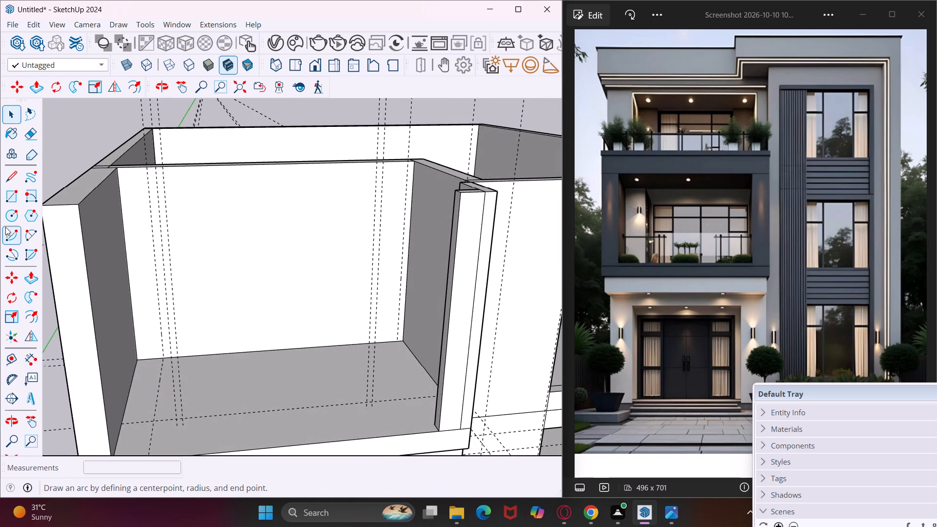
left_click(5, 200)
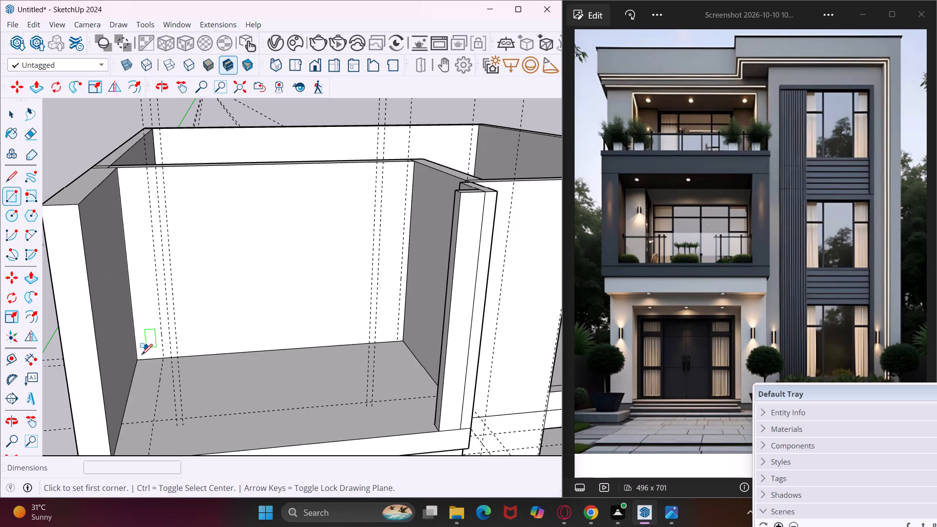
left_click(139, 362)
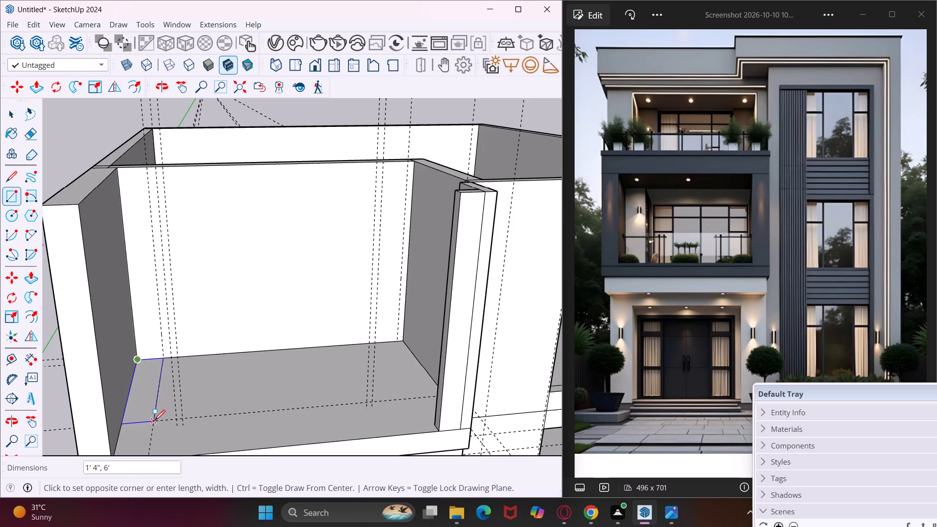
left_click(153, 422)
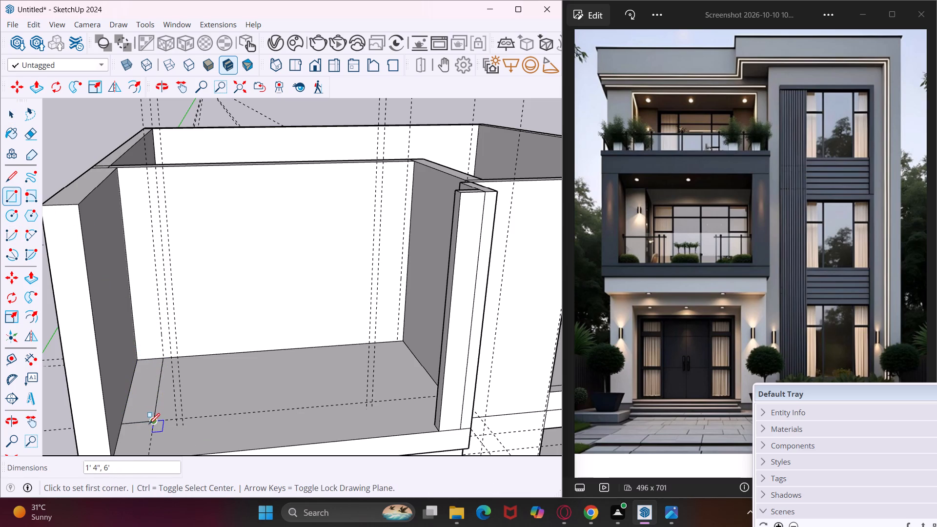
key("Escape")
key("space")
Push/Pull the 1'4" by 6' rectangle up 10', level with the top of the adjoining side wall.
scroll(141, 393, "down", 1)
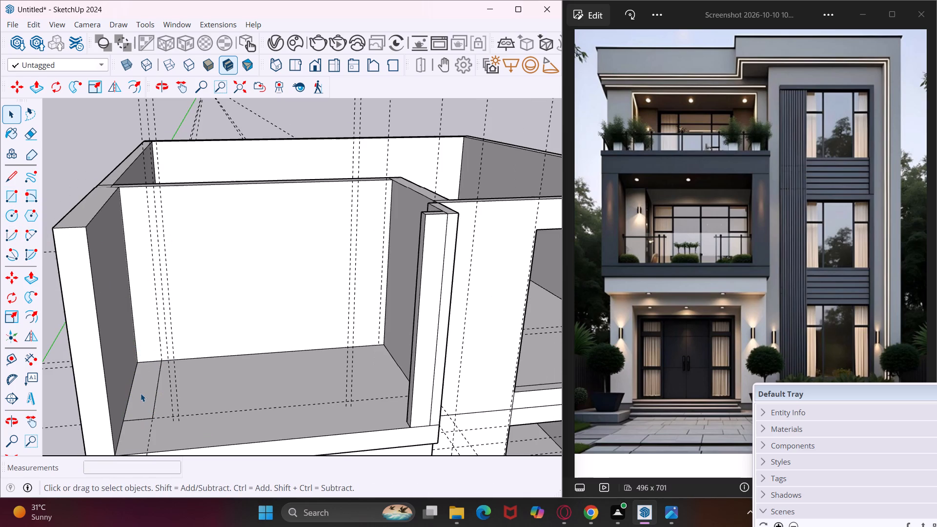
left_click(138, 405)
key("p")
left_click(138, 405)
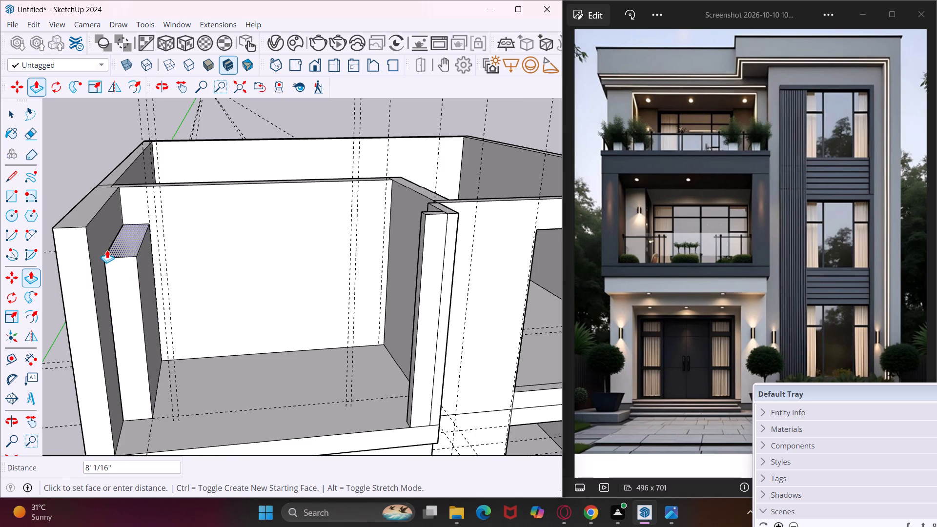
left_click(92, 227)
key("Escape")
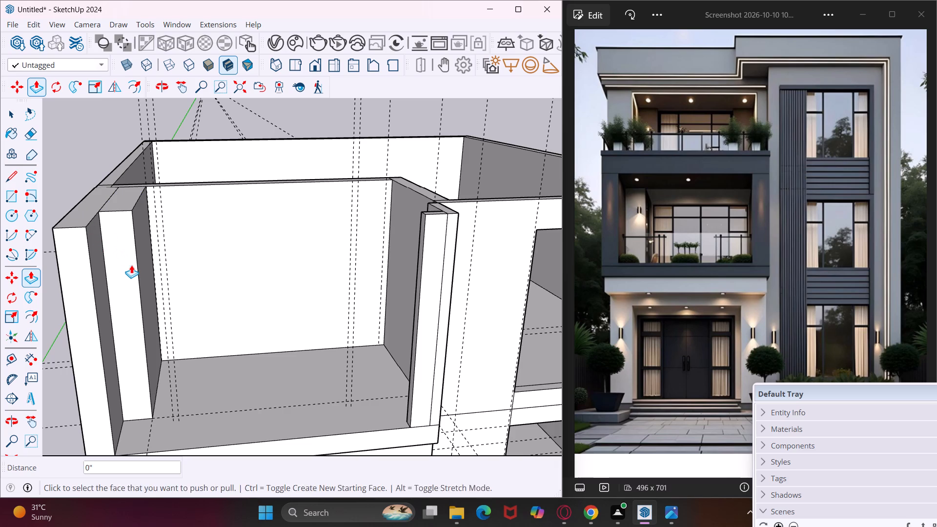
key("space")
Place a vertical guide 4" inward from each side edge of the balcony's back wall.
middle_click_drag(139, 271, 109, 260)
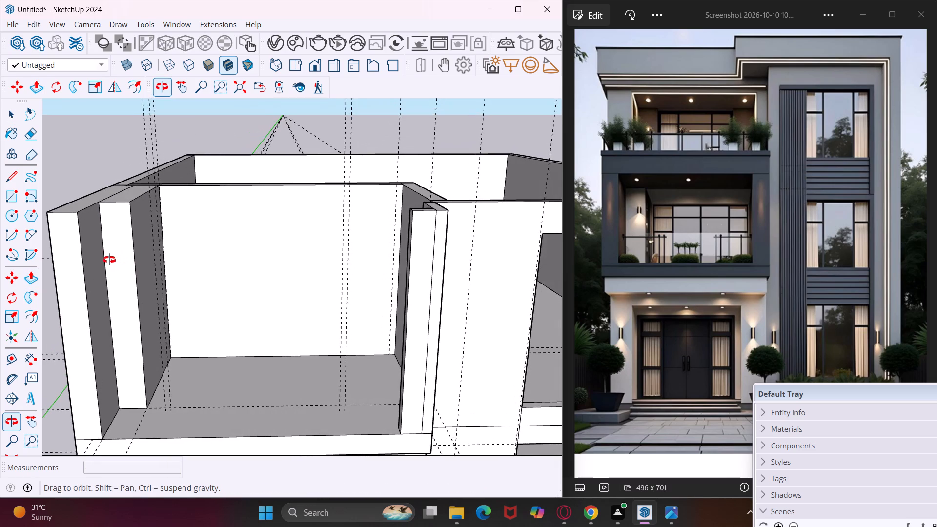
middle_click_drag(109, 260, 145, 250)
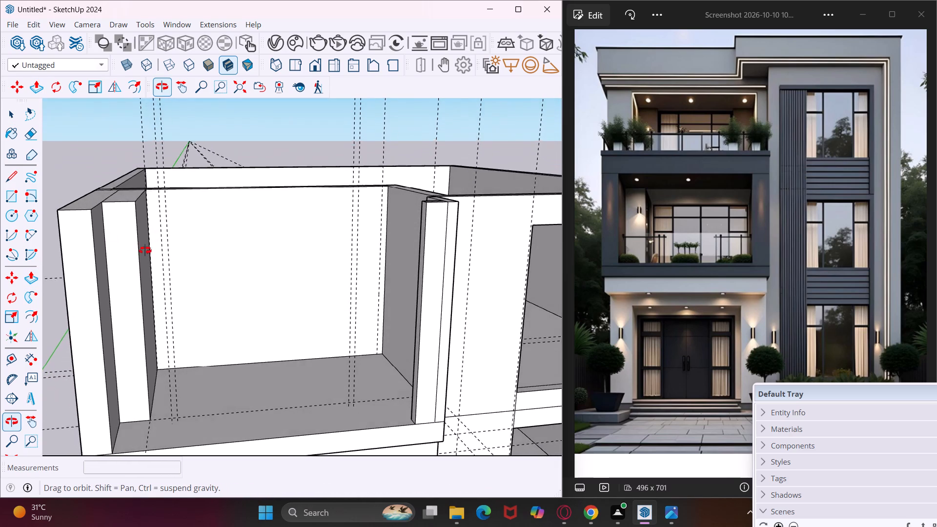
middle_click_drag(145, 250, 122, 261)
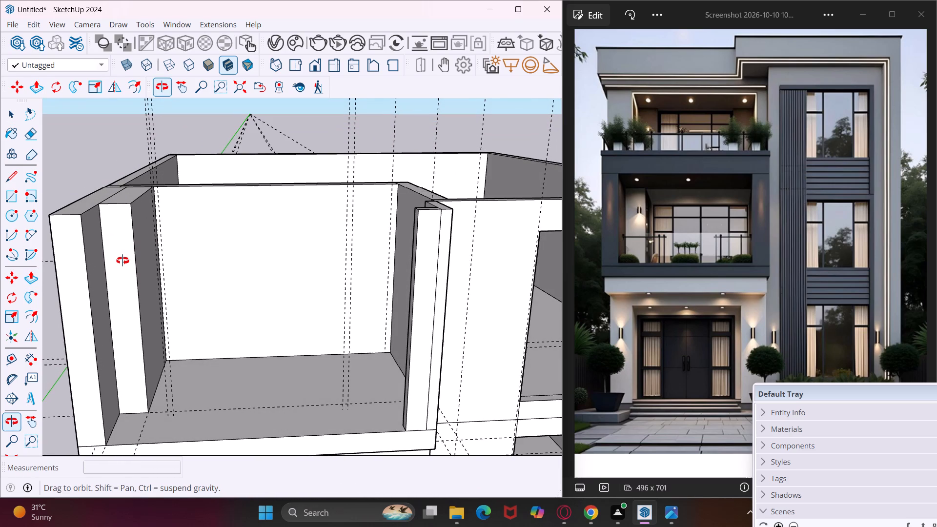
middle_click_drag(122, 261, 129, 241)
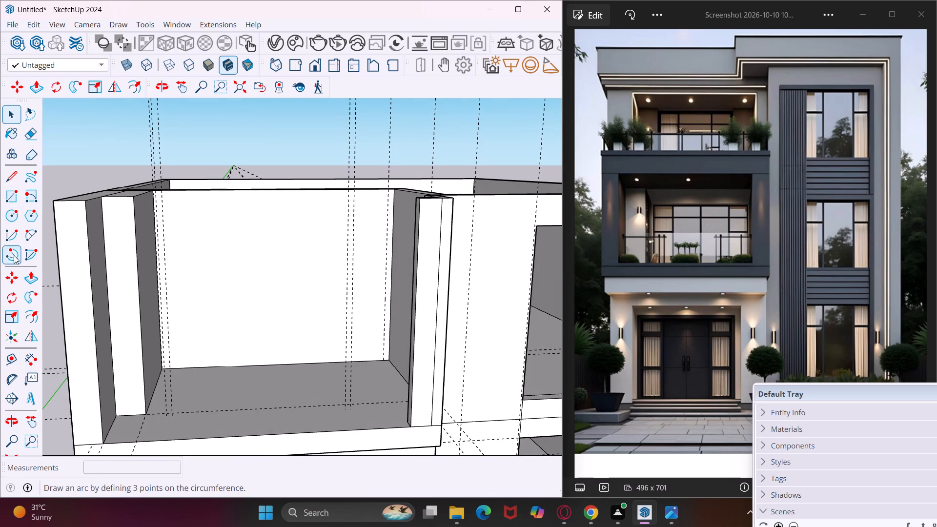
left_click(12, 359)
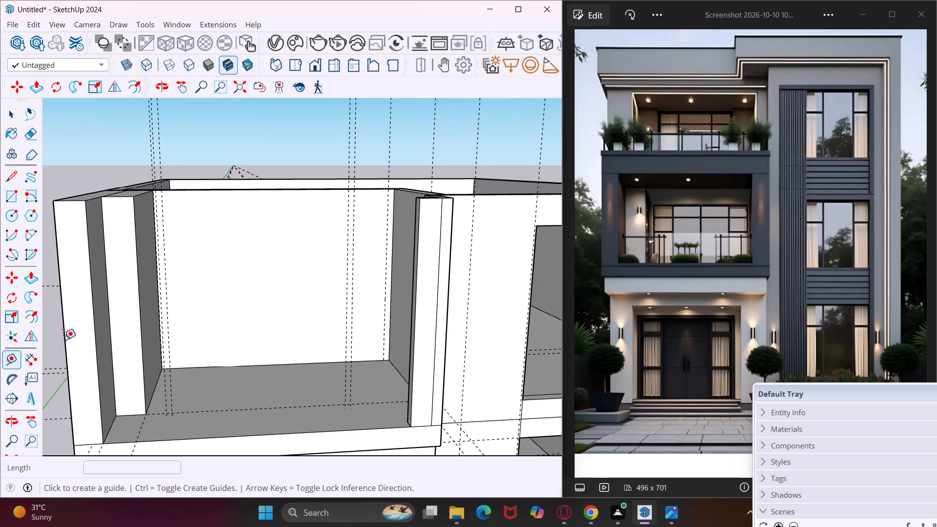
scroll(246, 191, "up", 3)
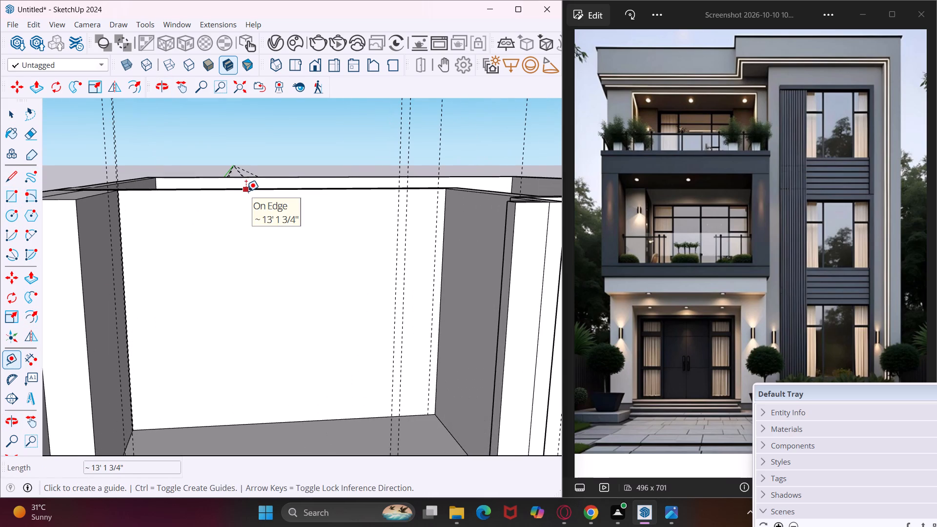
left_click(126, 285)
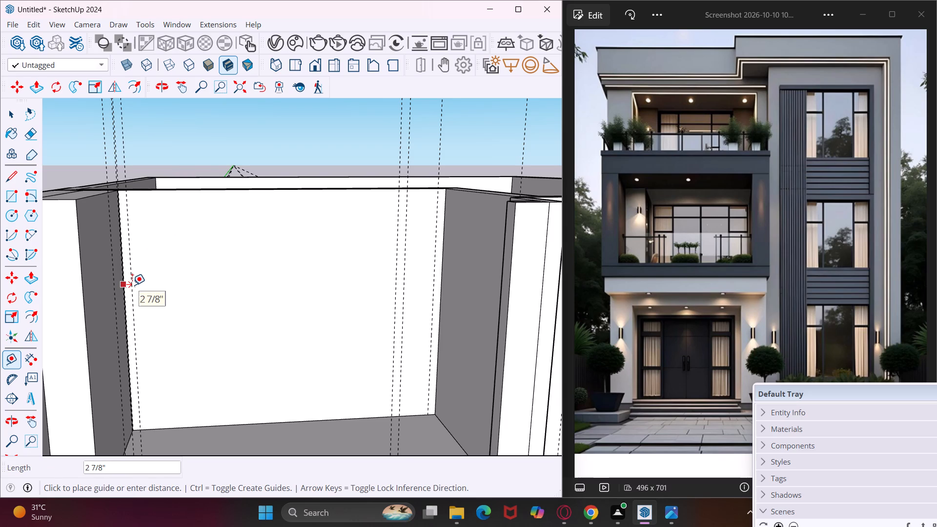
type("4\"")
key("Return")
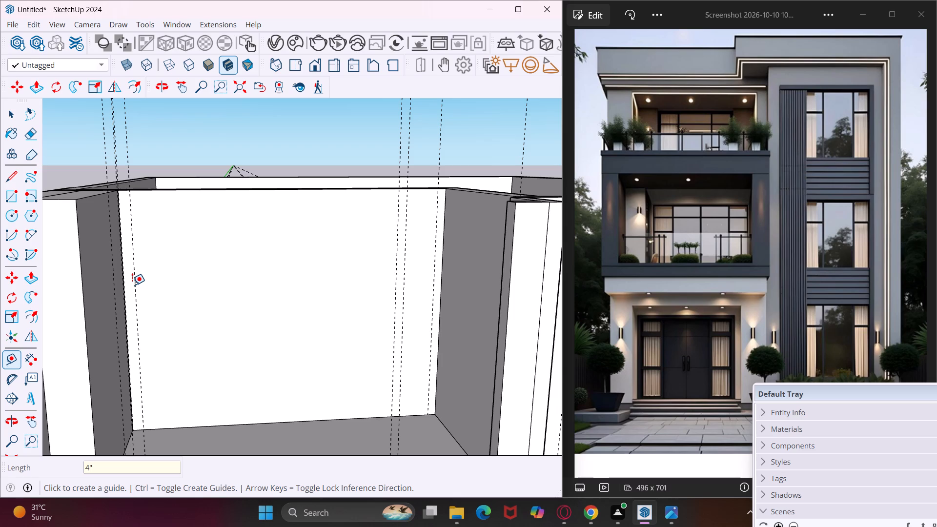
left_click(444, 302)
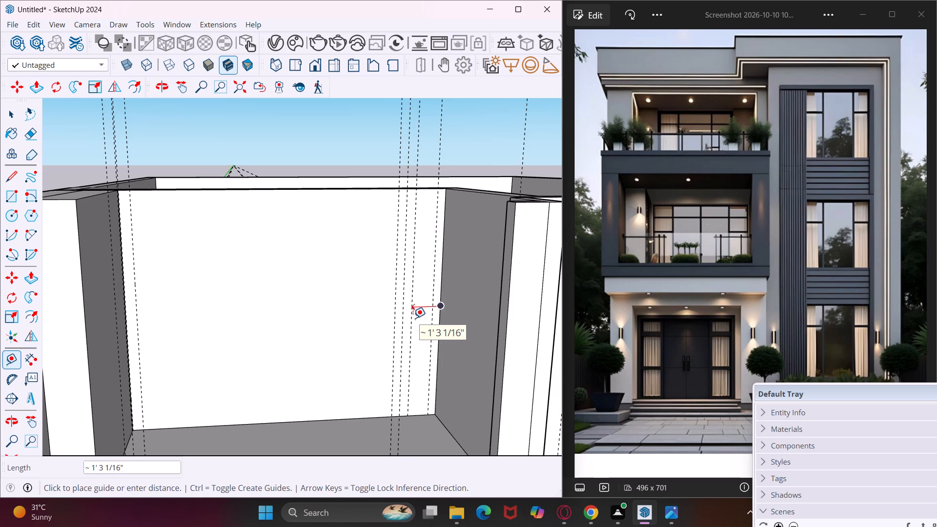
type("4\"")
key("Return")
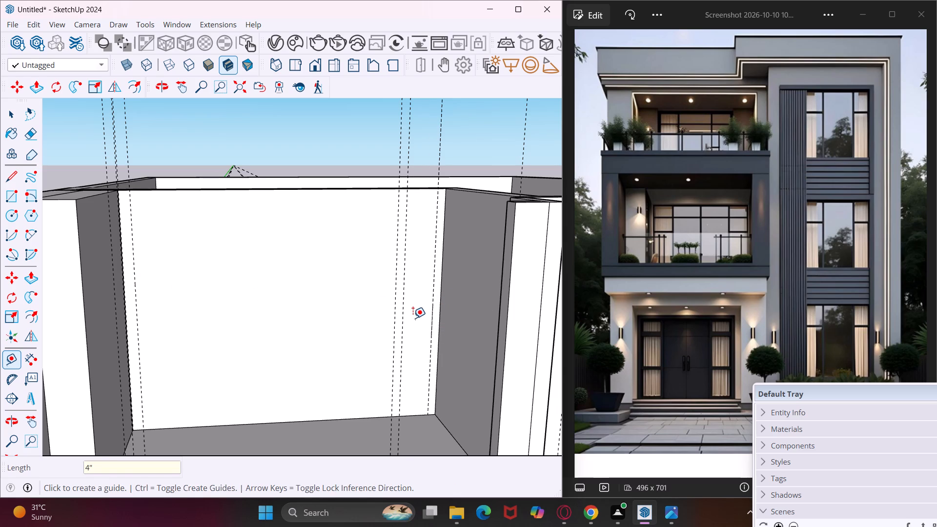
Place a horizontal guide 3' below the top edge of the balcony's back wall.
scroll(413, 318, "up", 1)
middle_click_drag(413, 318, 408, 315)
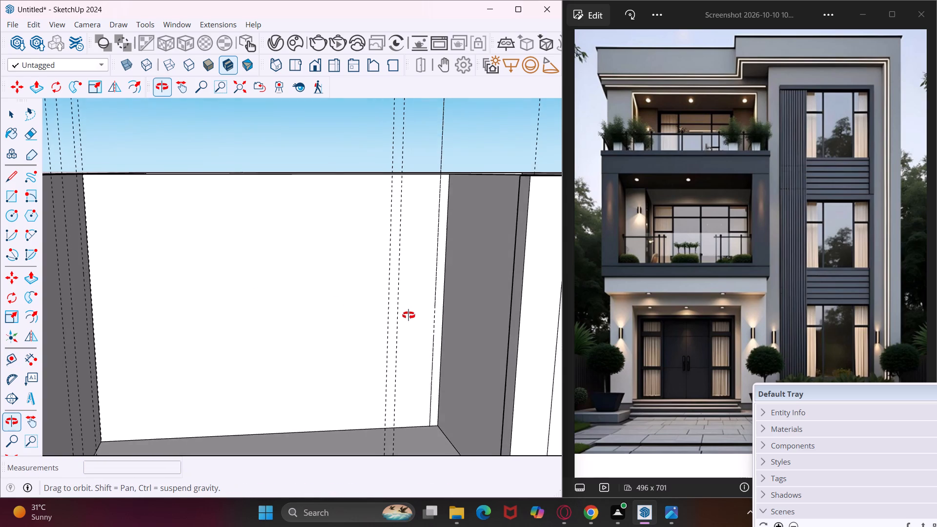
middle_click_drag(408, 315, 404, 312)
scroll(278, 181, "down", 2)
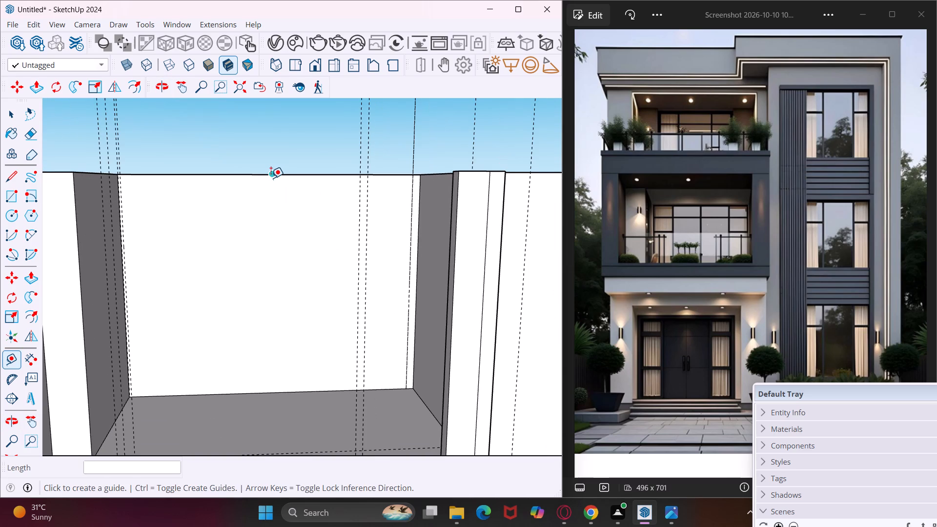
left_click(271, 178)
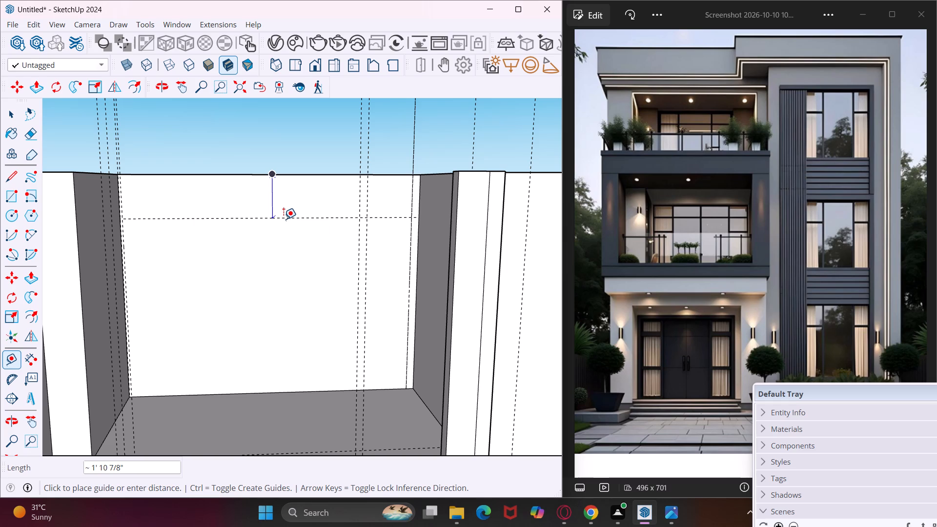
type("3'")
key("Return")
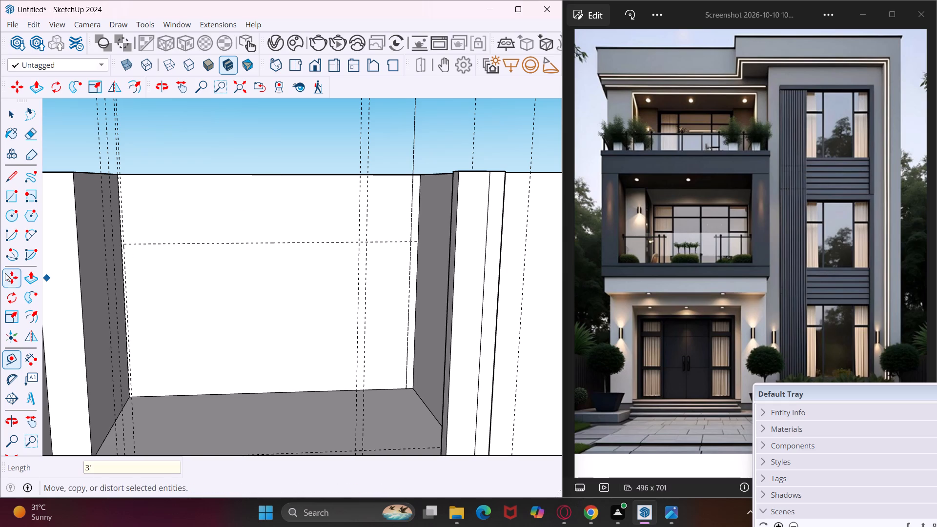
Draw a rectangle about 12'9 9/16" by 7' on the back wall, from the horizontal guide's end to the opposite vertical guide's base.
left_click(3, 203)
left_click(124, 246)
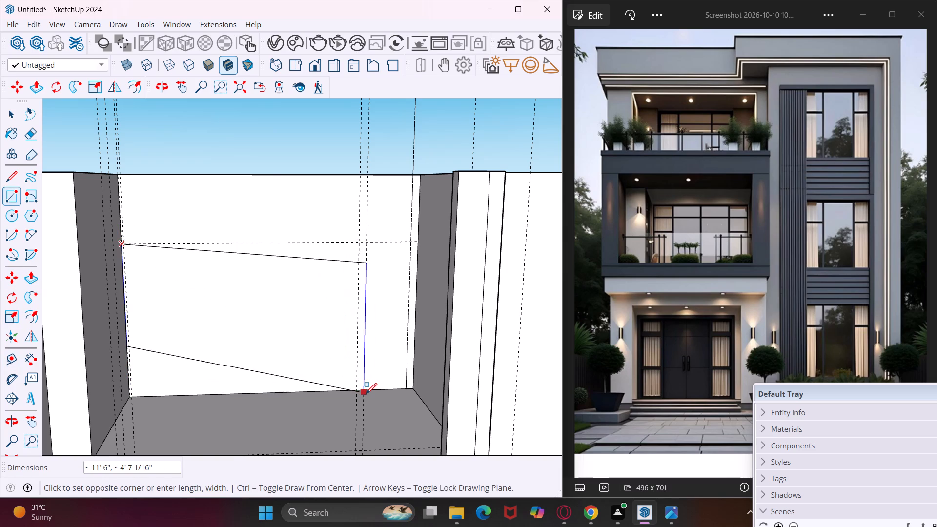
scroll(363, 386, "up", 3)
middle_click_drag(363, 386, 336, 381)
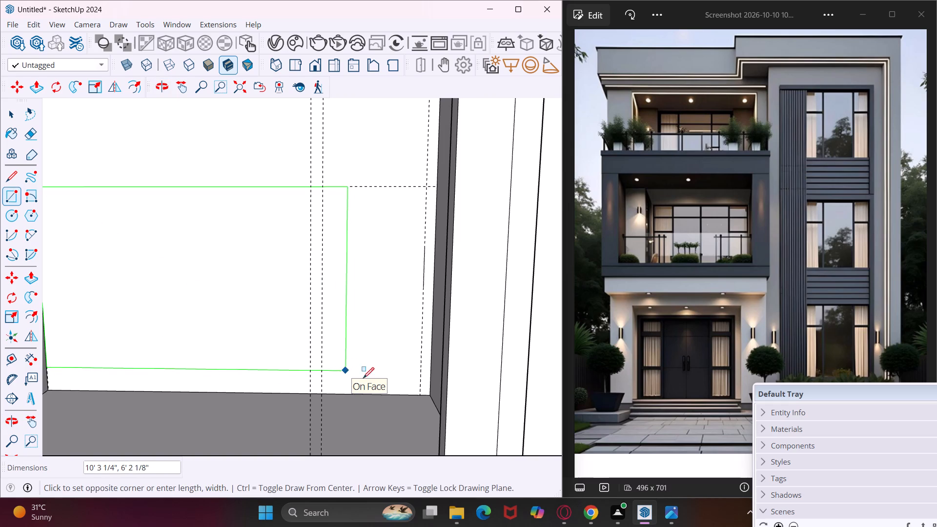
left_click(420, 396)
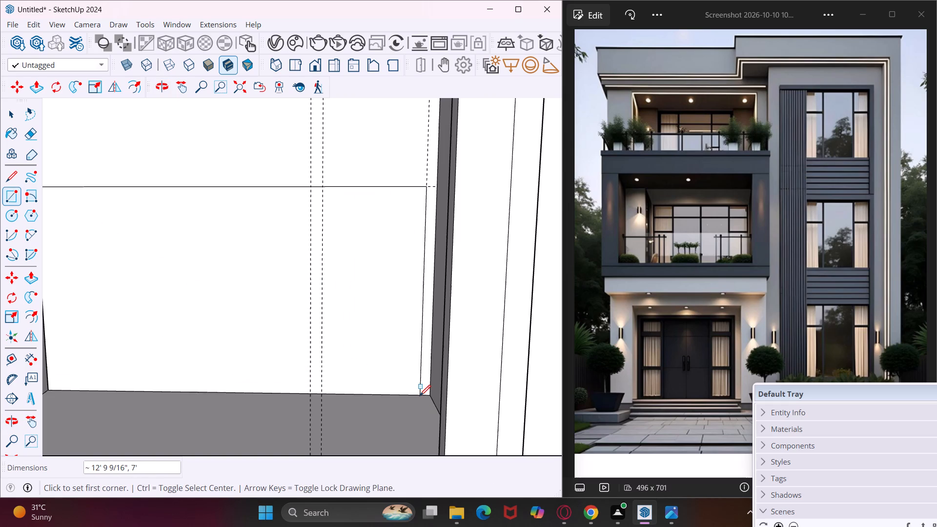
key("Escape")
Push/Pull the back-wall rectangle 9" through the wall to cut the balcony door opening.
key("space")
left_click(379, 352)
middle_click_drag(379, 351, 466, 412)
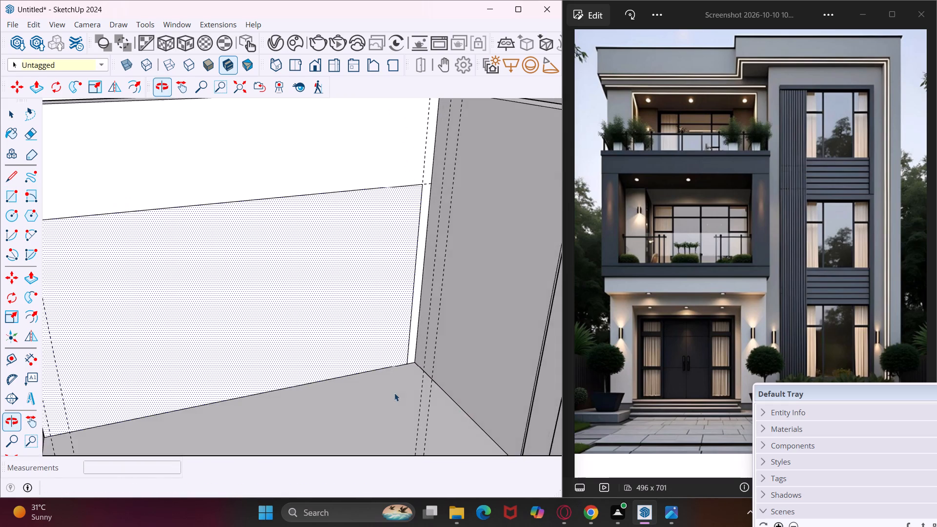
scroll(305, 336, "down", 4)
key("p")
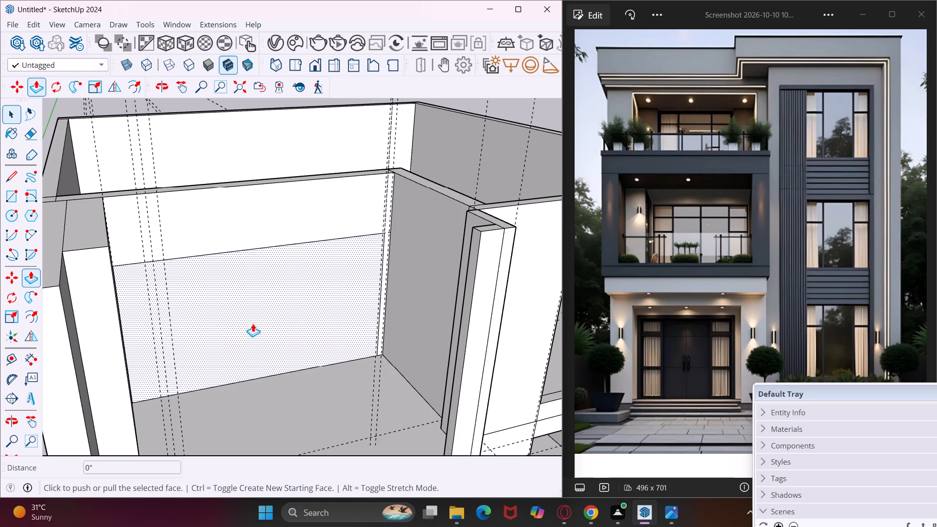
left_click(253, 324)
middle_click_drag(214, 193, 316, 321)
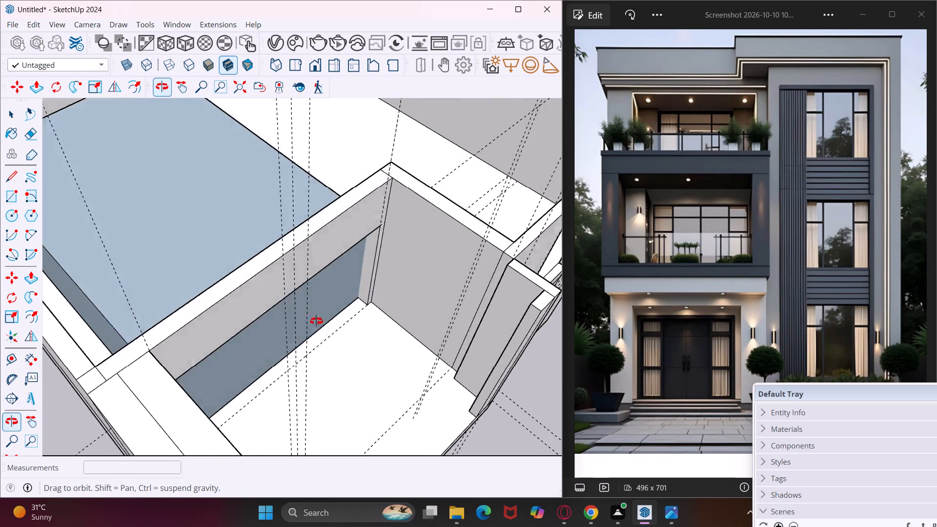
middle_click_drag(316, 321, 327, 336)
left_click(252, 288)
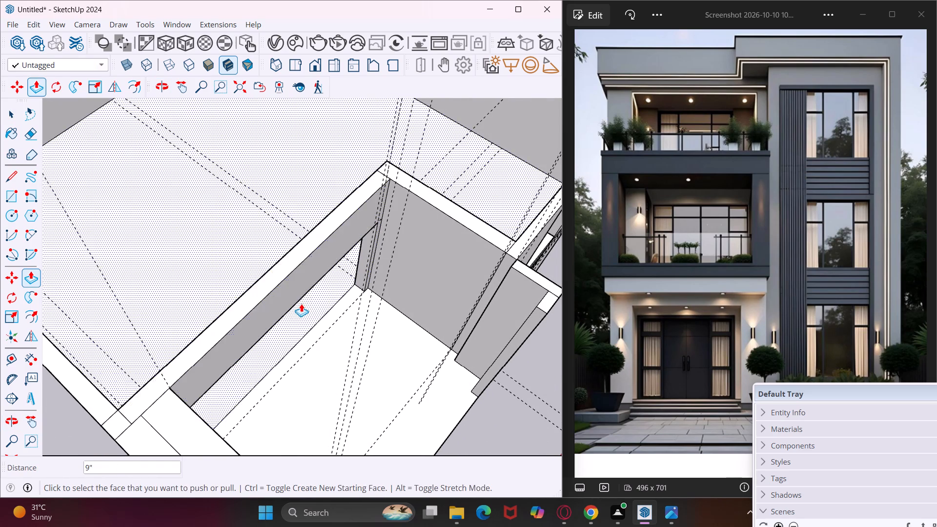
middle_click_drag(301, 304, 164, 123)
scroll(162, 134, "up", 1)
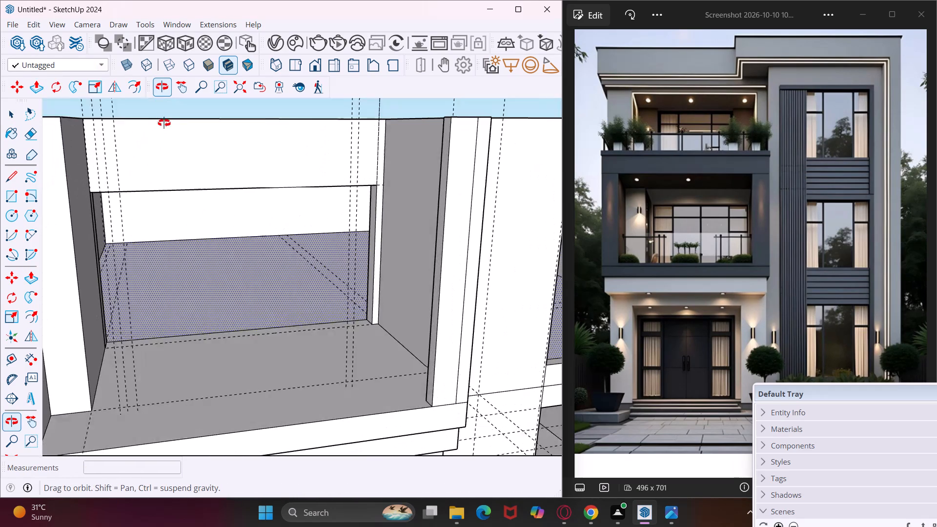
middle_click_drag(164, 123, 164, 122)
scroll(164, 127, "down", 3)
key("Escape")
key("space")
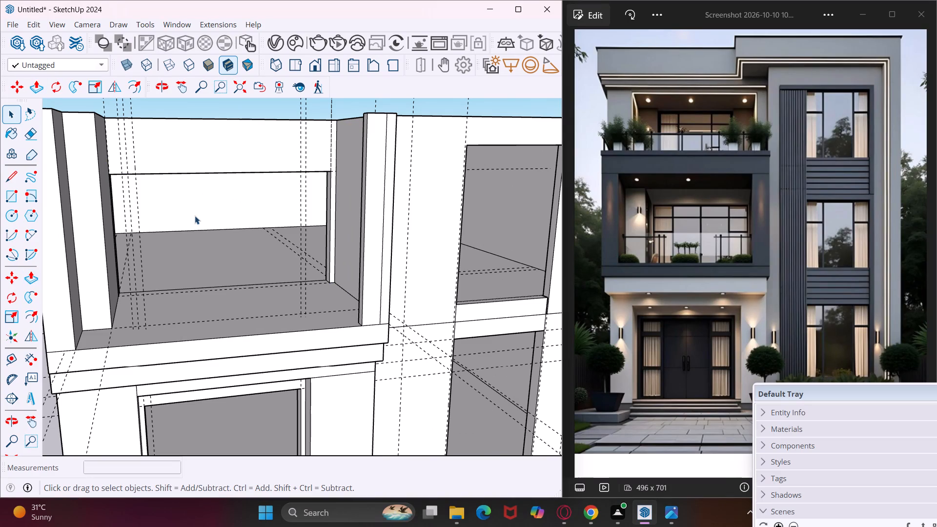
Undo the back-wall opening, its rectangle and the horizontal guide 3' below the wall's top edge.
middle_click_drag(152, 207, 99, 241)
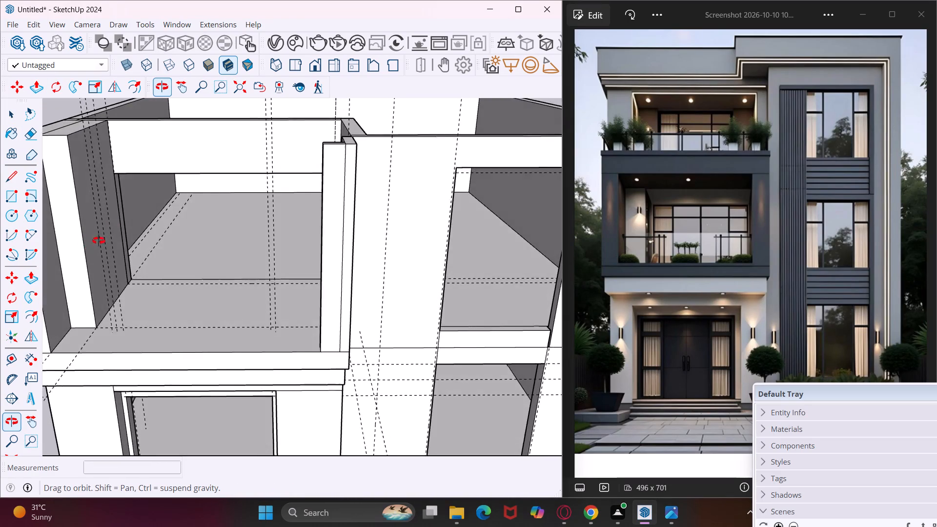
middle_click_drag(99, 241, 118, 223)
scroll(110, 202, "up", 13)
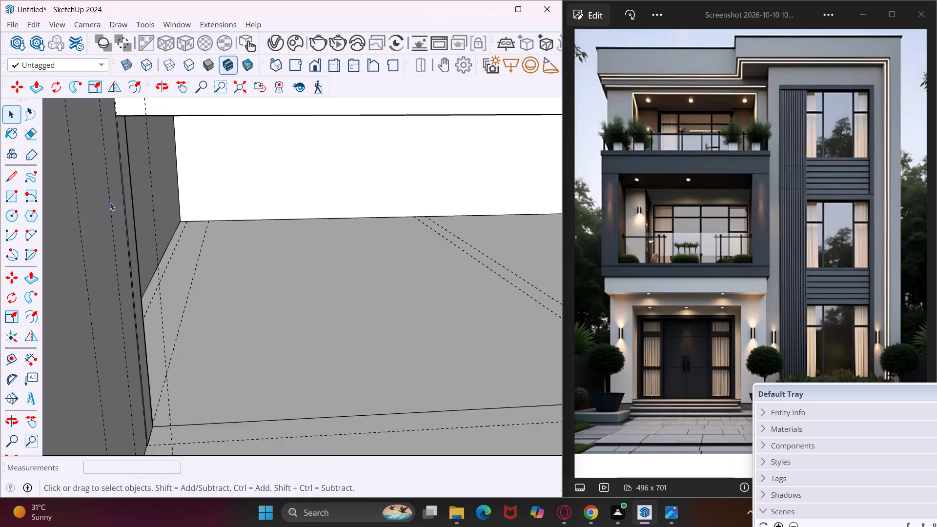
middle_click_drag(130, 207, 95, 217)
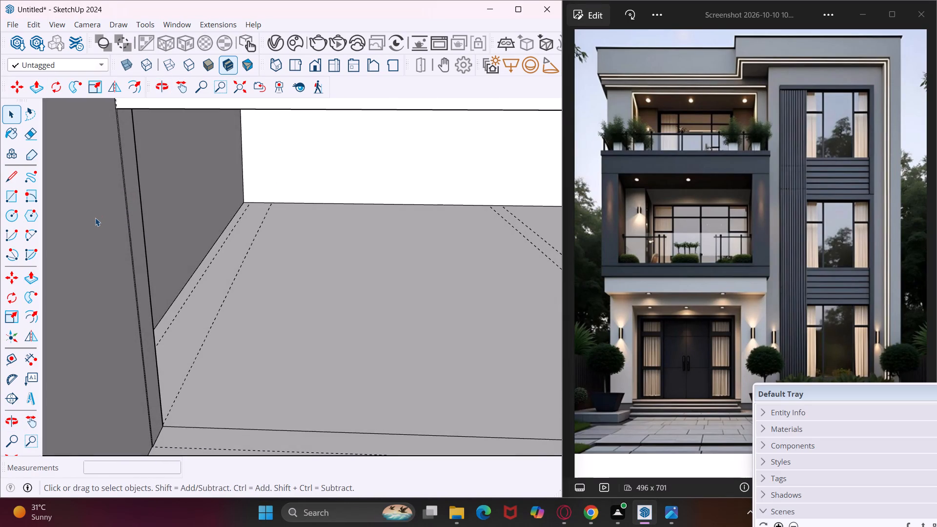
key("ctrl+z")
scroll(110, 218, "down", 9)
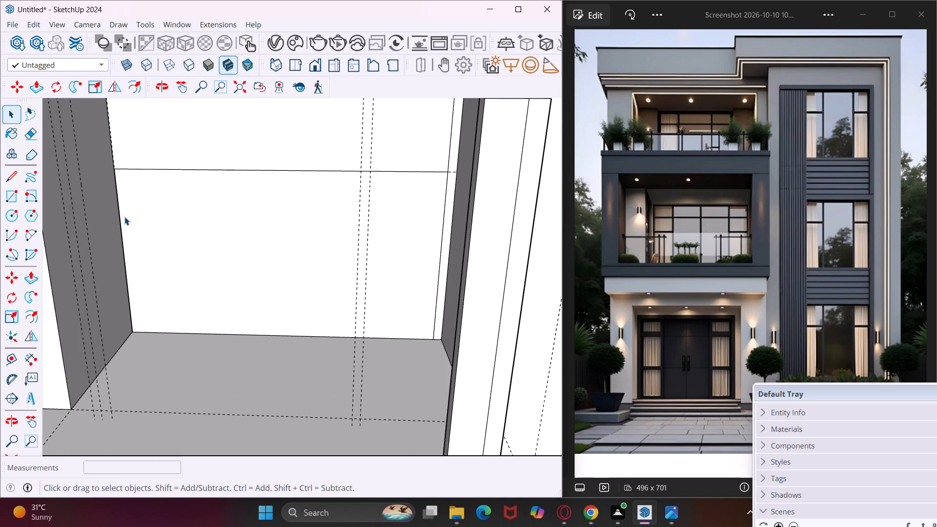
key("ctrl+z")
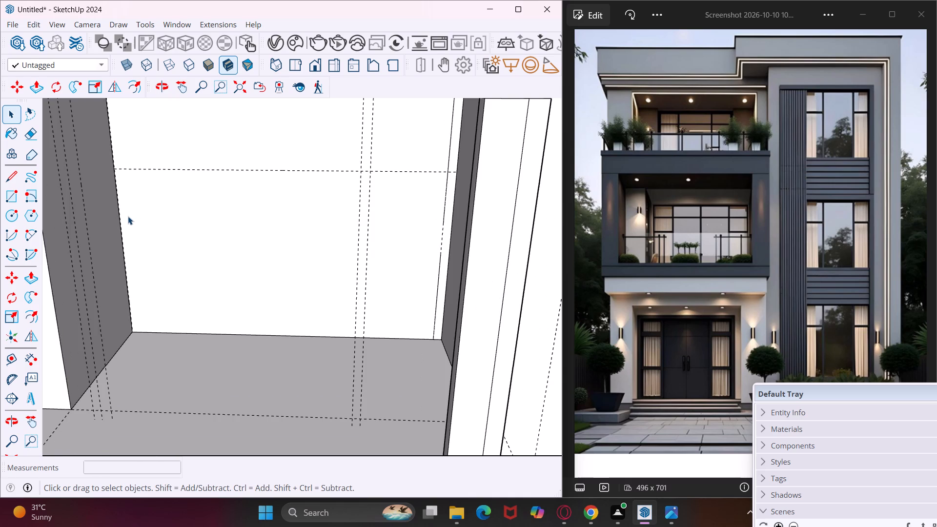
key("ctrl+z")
Place a vertical guide on the balcony's back wall 4" from its corner with the outer side wall.
middle_click_drag(149, 215, 178, 207)
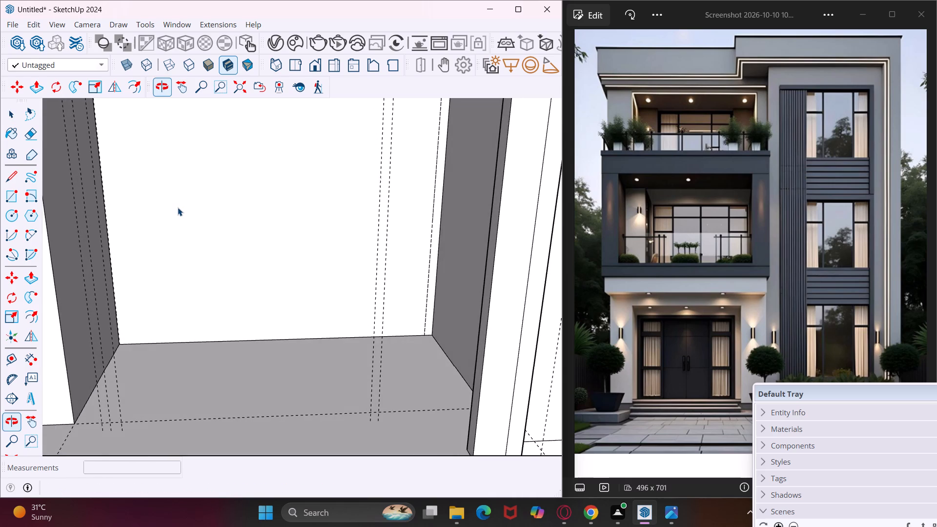
scroll(178, 207, "down", 4)
scroll(178, 207, "up", 4)
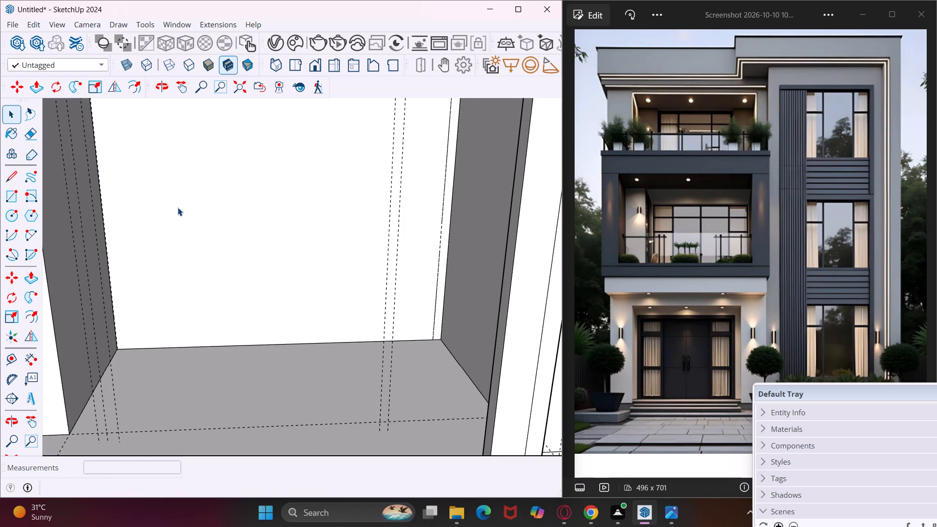
left_click(20, 355)
left_click(110, 267)
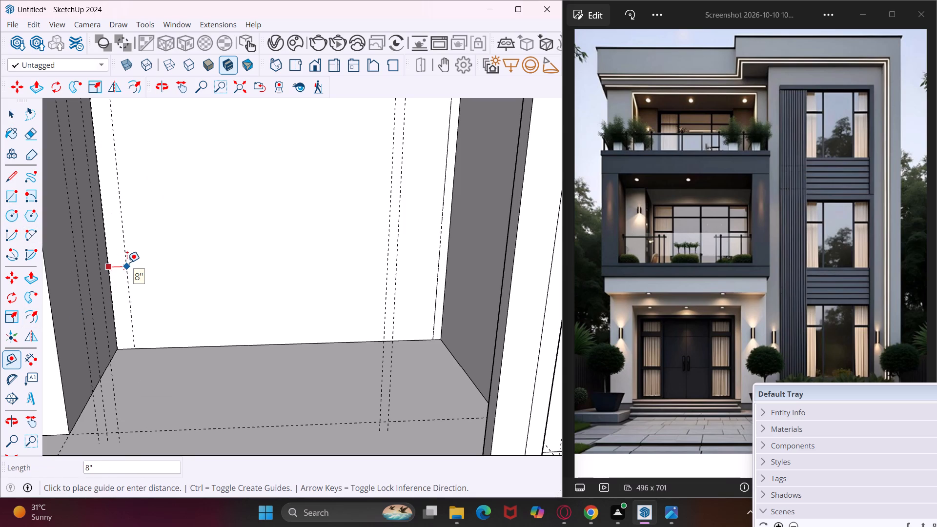
key("4")
key("shift+quotedbl")
key("Return")
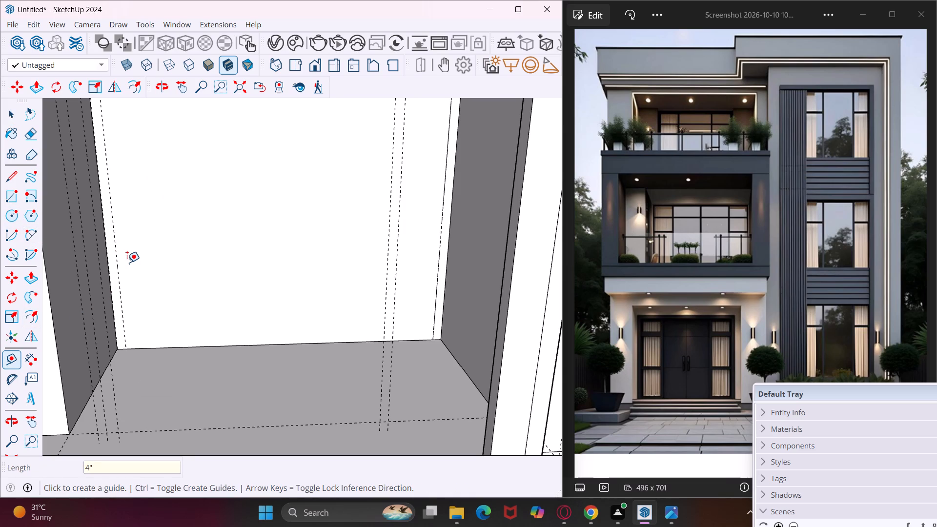
Place a horizontal guide 3' below the top edge of the balcony's back wall.
scroll(127, 263, "down", 4)
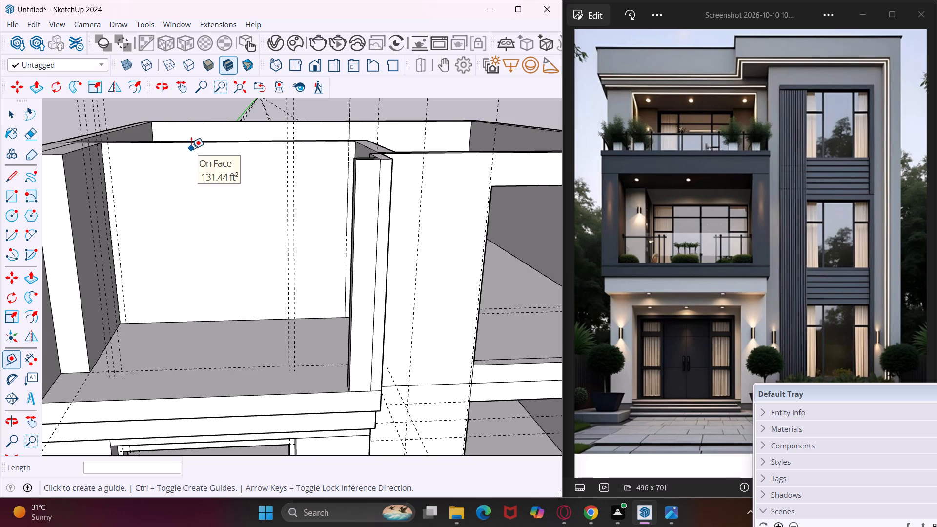
left_click(195, 146)
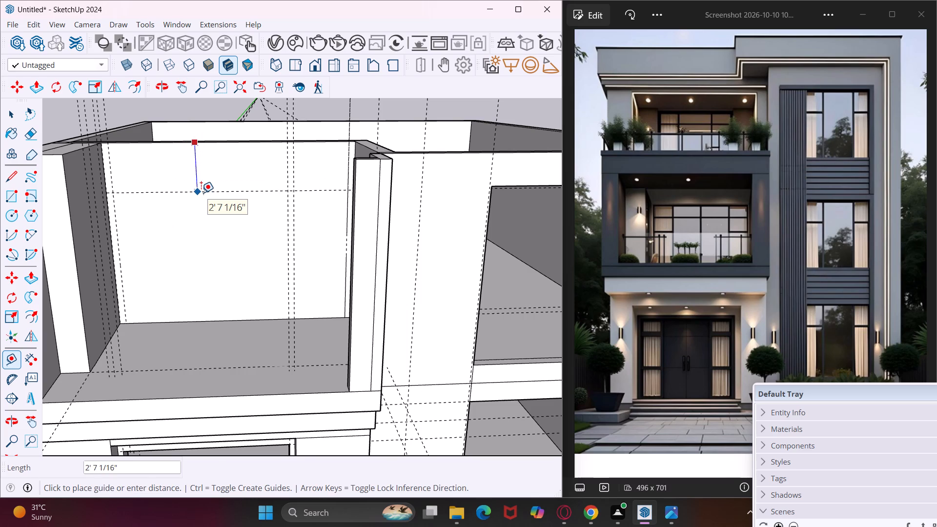
type("3'")
key("Return")
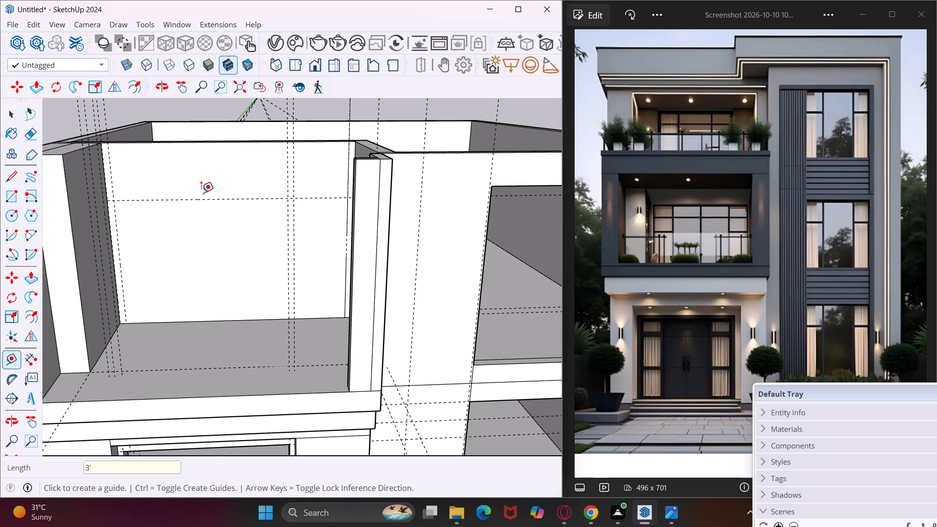
Draw a rectangle about 12'5 9/16" by 7' on the back wall, from the horizontal guide's end to the opposite vertical guide's base.
middle_click_drag(201, 193, 200, 170)
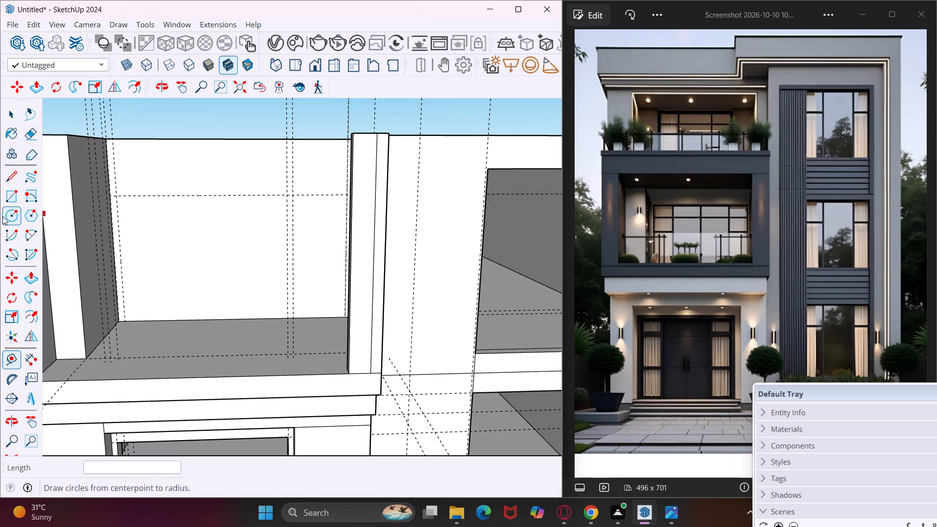
left_click(9, 196)
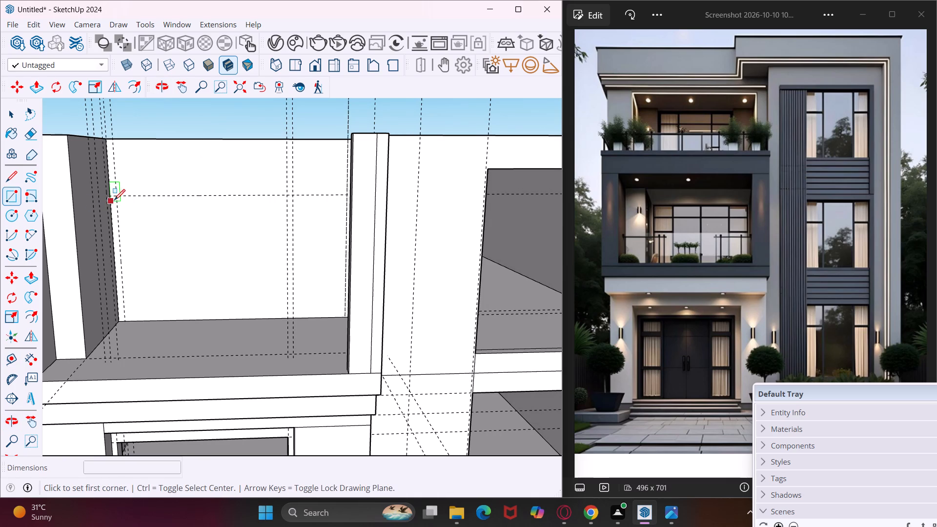
left_click(117, 199)
scroll(142, 227, "down", 3)
middle_click_drag(148, 231, 191, 242)
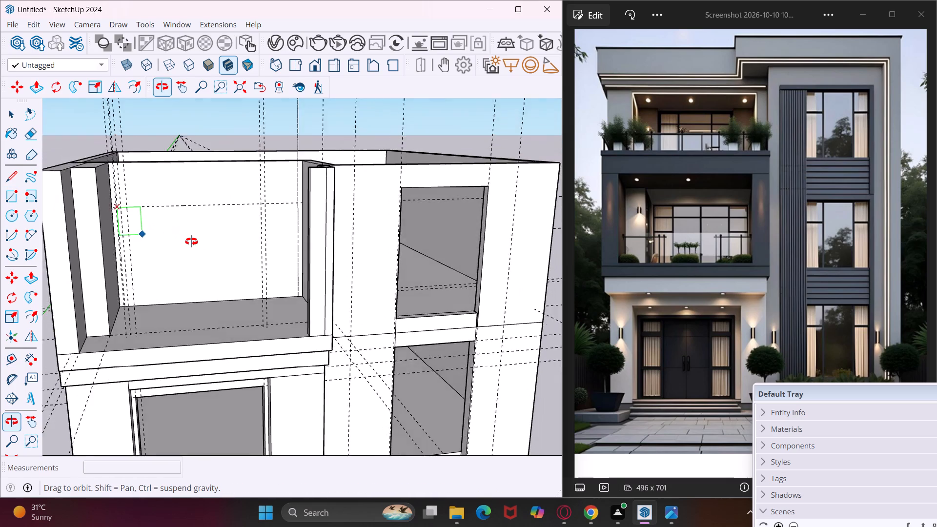
middle_click_drag(191, 242, 214, 246)
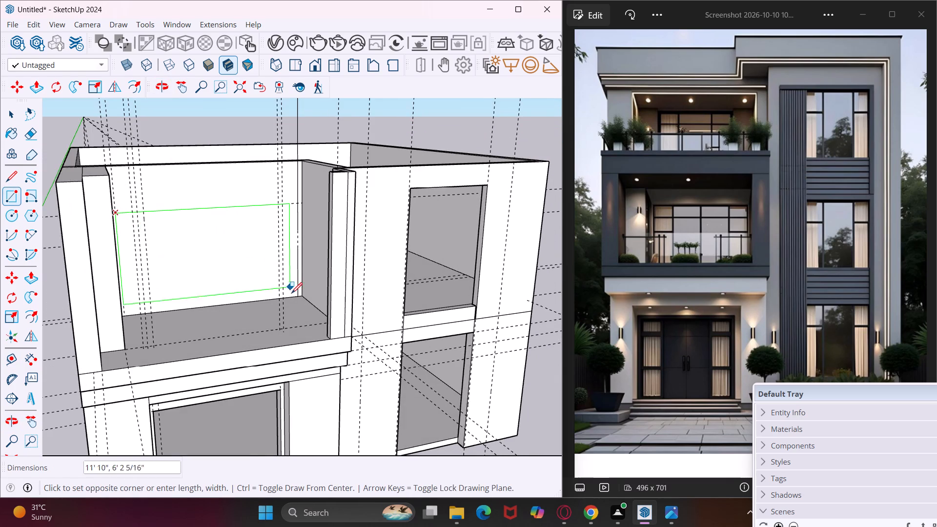
scroll(295, 298, "up", 11)
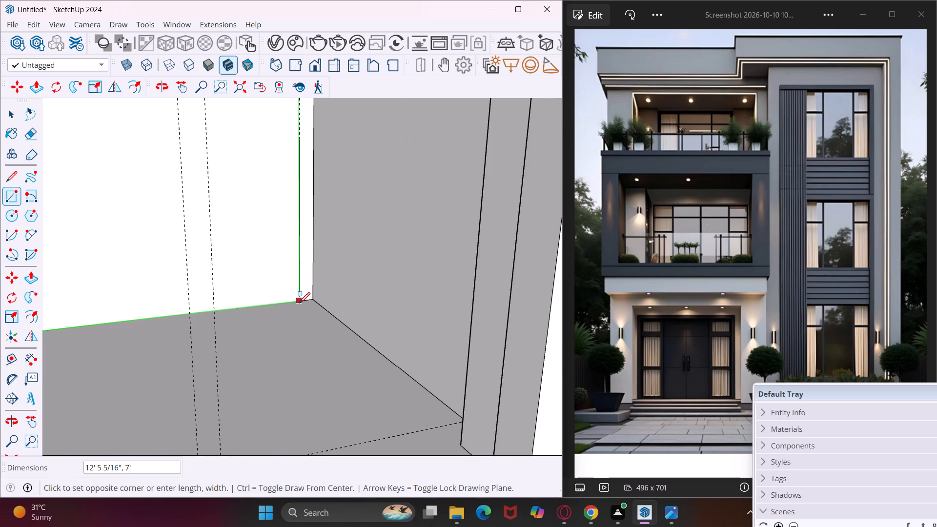
scroll(299, 303, "up", 10)
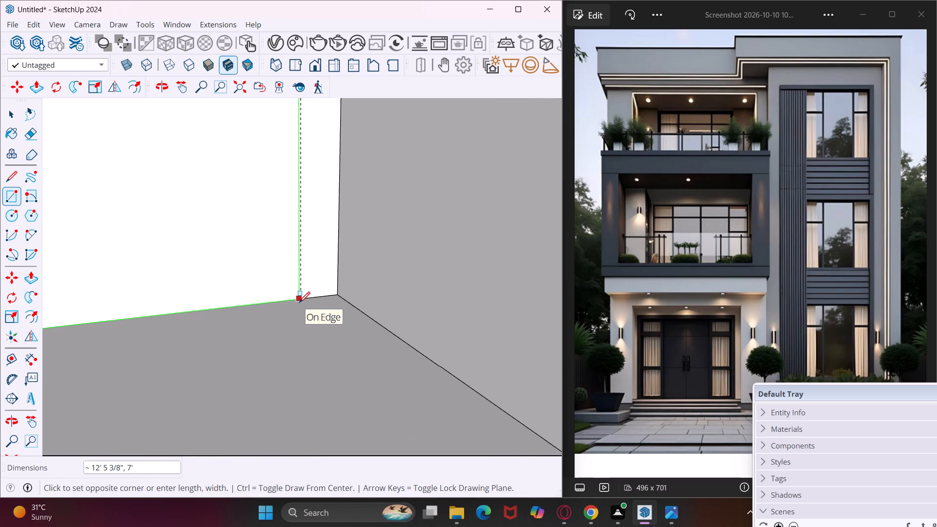
left_click(299, 298)
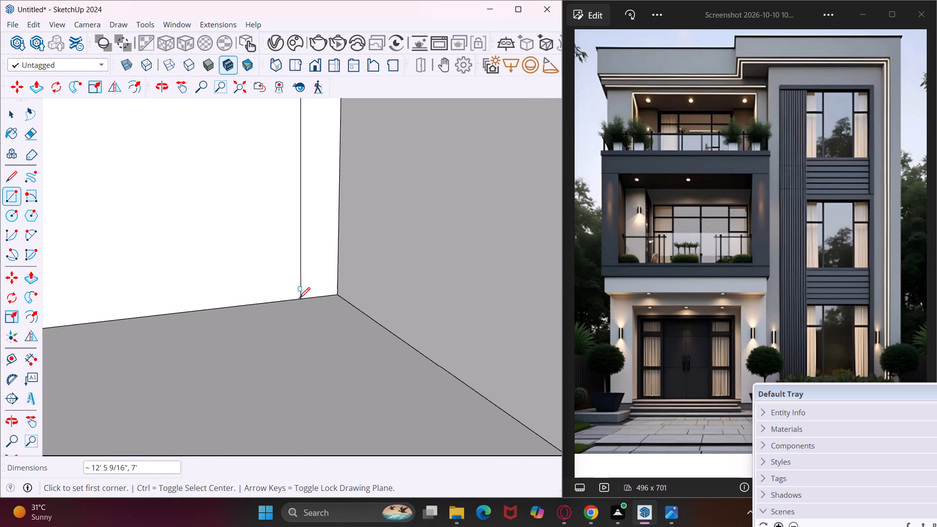
key("Escape")
Select the new rectangle's face on the balcony's back wall.
key("space")
left_click(226, 271)
middle_click_drag(230, 285, 237, 304)
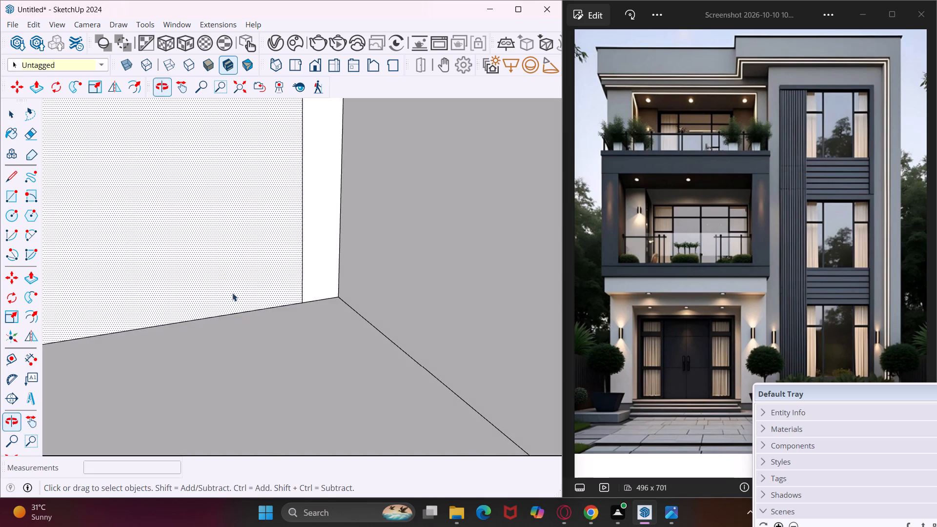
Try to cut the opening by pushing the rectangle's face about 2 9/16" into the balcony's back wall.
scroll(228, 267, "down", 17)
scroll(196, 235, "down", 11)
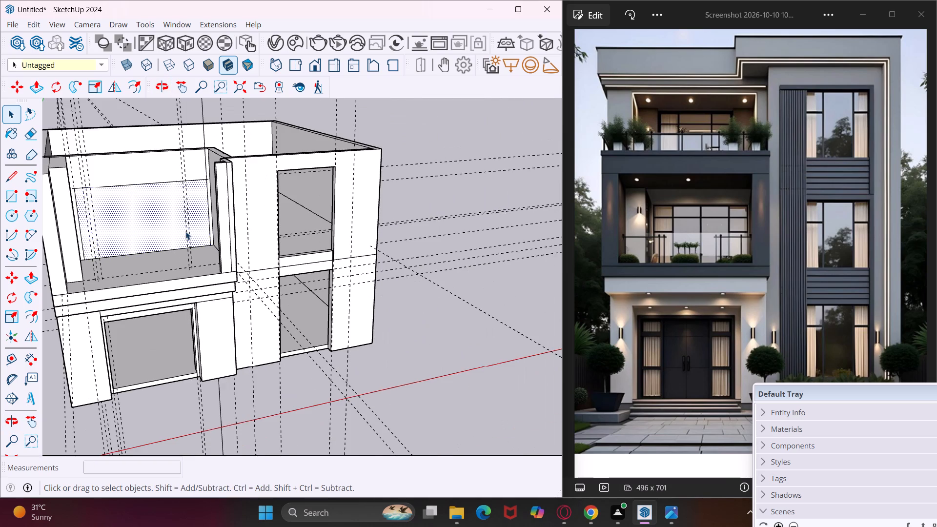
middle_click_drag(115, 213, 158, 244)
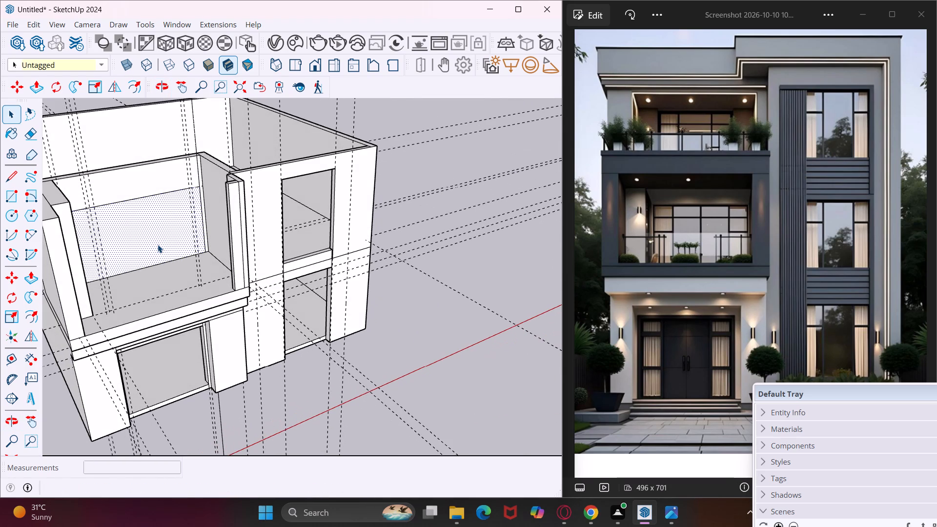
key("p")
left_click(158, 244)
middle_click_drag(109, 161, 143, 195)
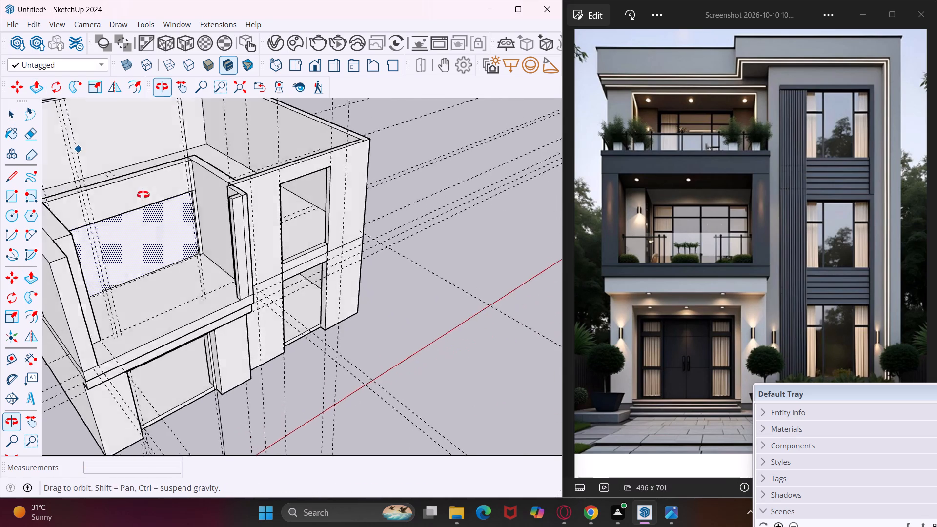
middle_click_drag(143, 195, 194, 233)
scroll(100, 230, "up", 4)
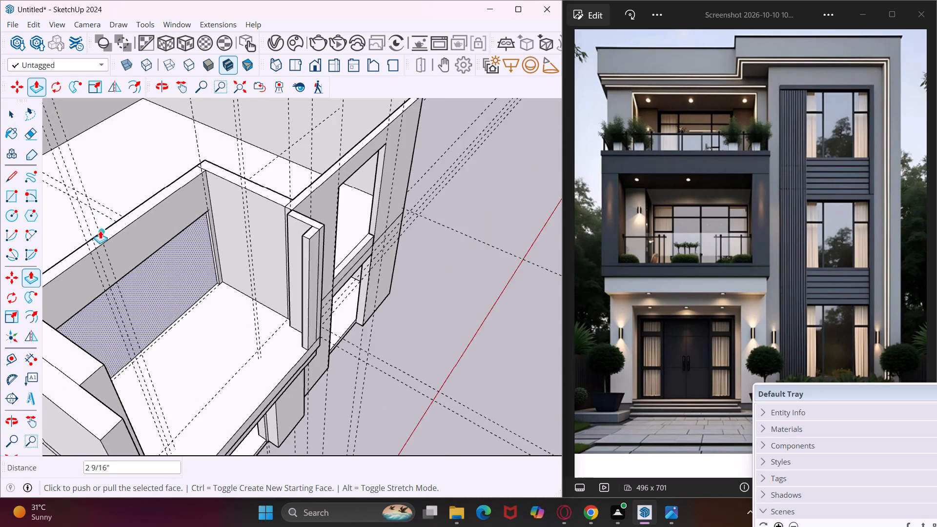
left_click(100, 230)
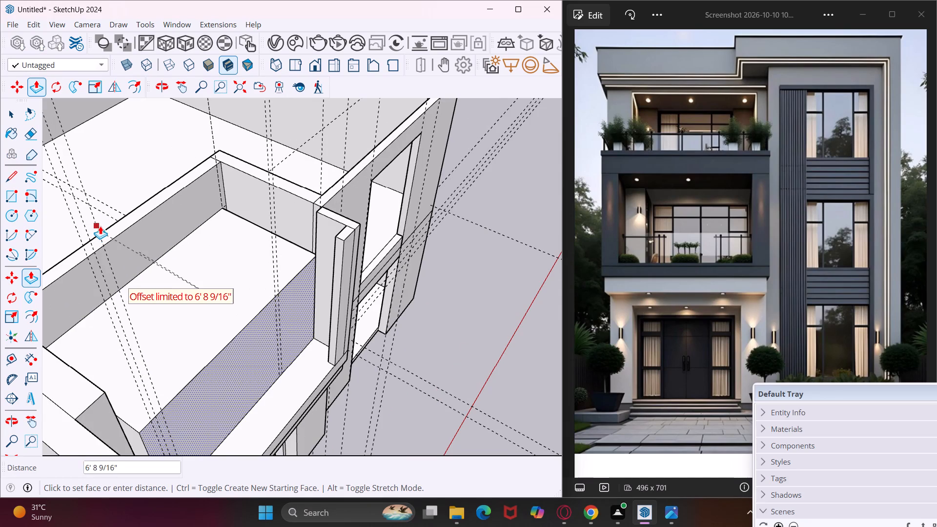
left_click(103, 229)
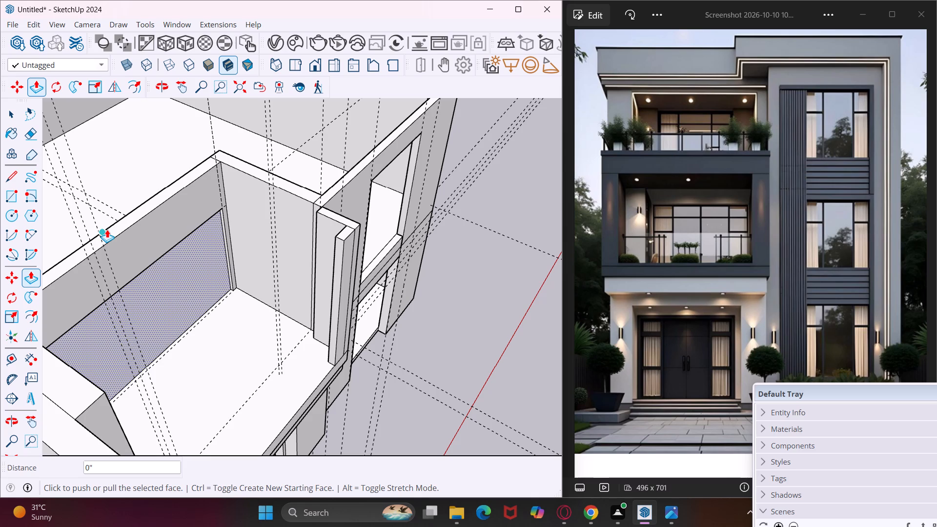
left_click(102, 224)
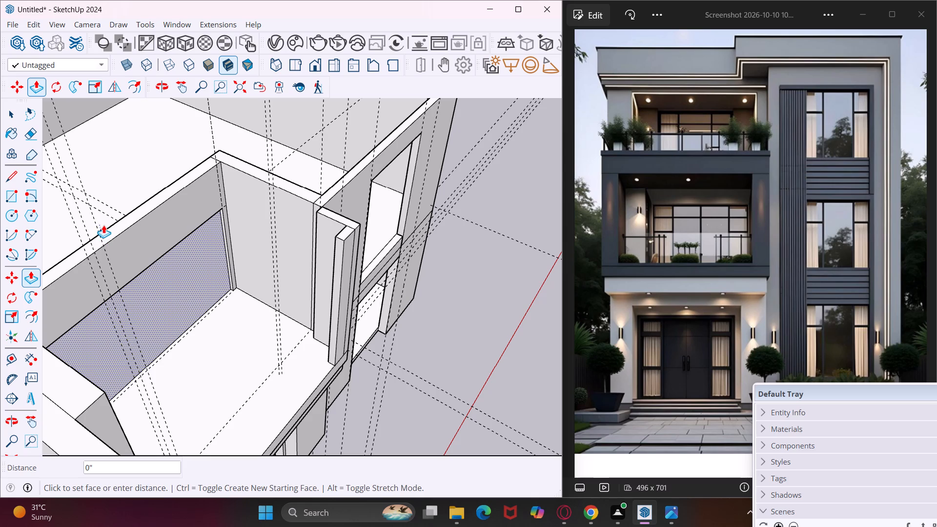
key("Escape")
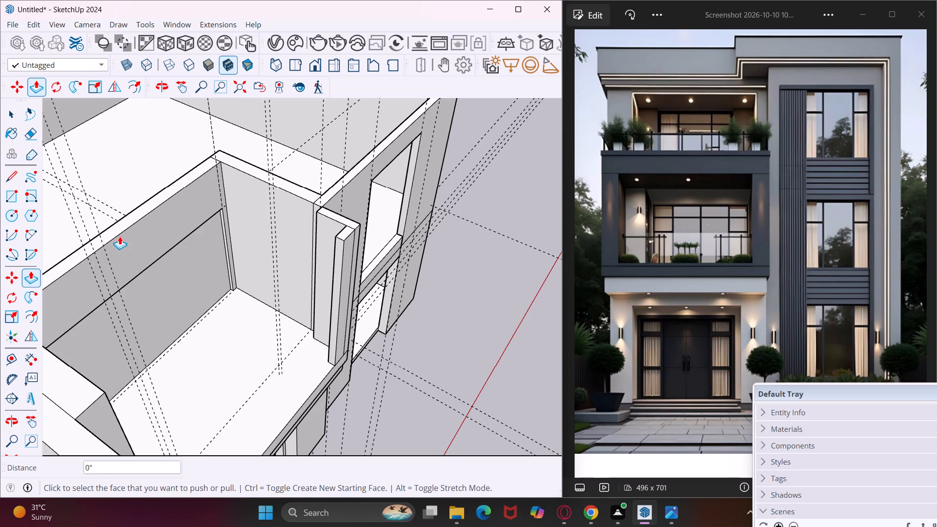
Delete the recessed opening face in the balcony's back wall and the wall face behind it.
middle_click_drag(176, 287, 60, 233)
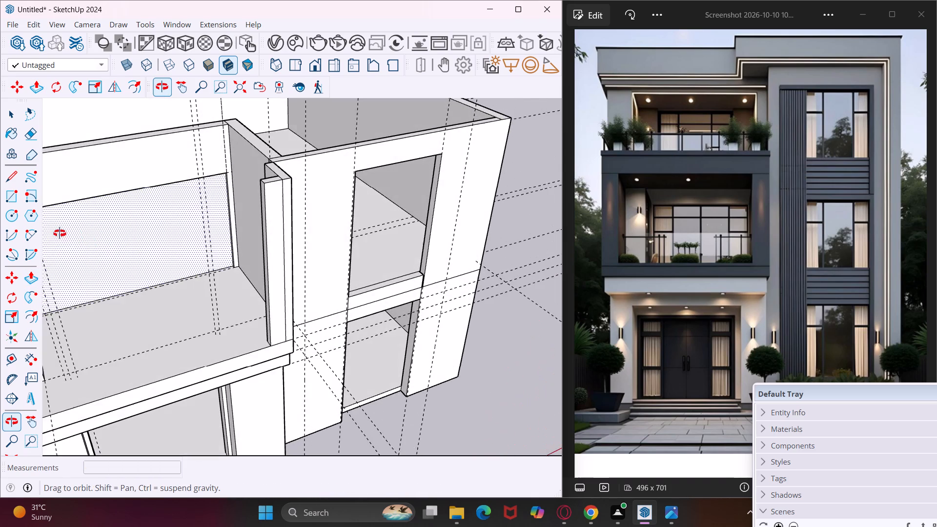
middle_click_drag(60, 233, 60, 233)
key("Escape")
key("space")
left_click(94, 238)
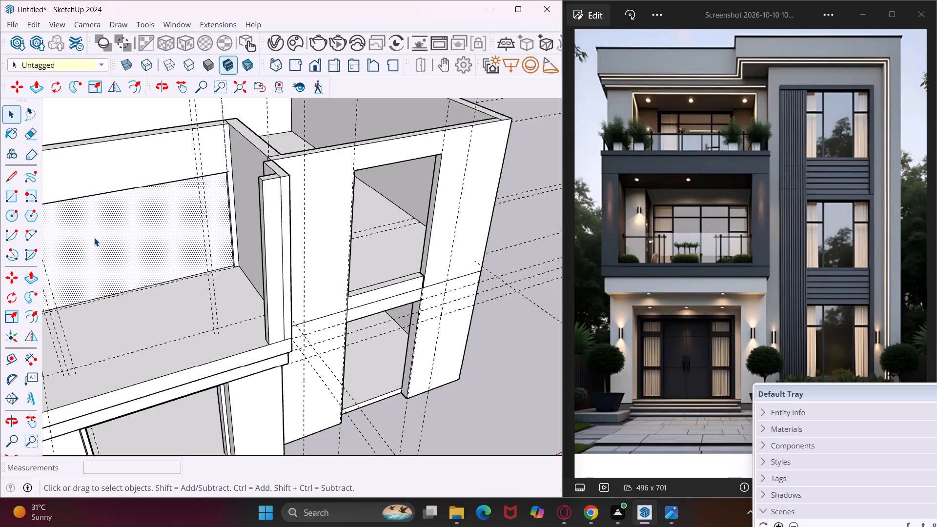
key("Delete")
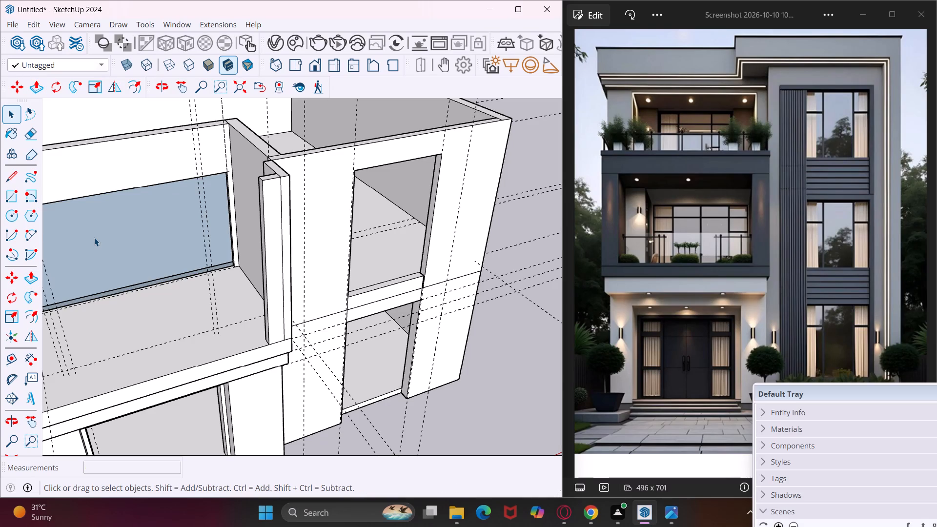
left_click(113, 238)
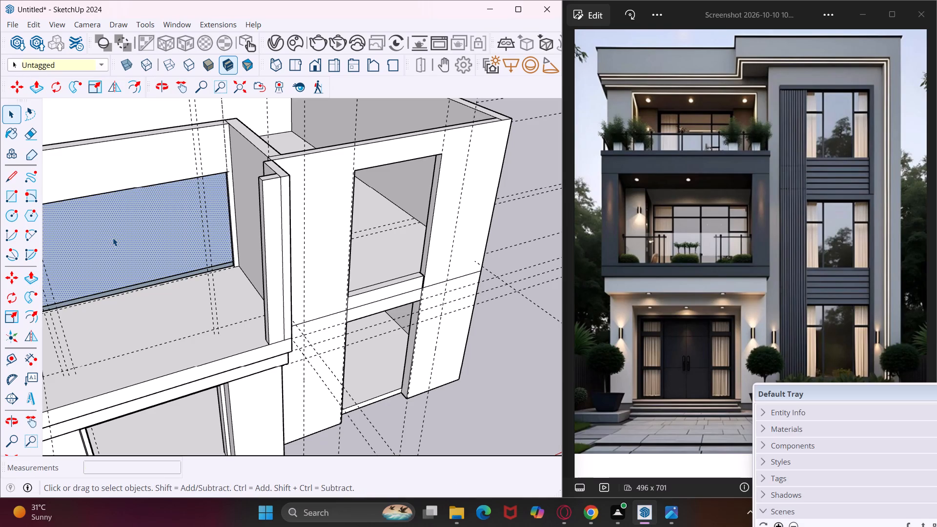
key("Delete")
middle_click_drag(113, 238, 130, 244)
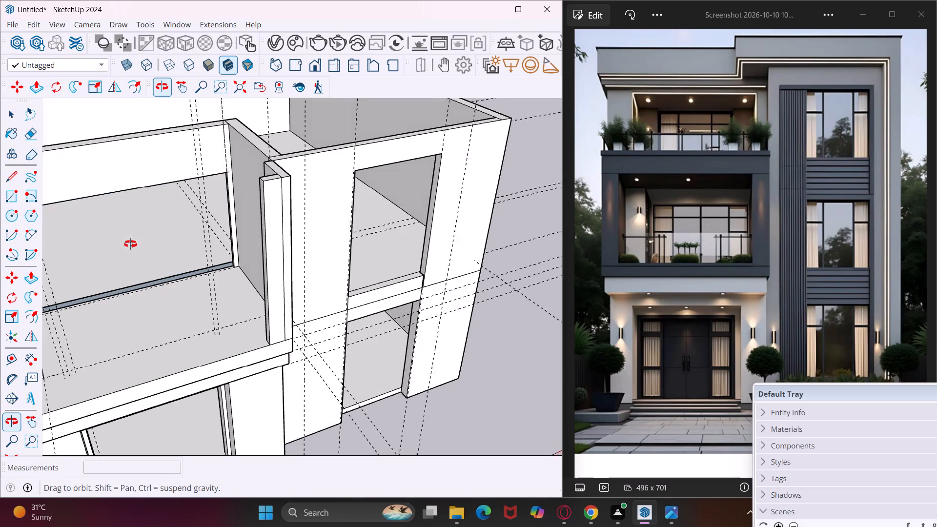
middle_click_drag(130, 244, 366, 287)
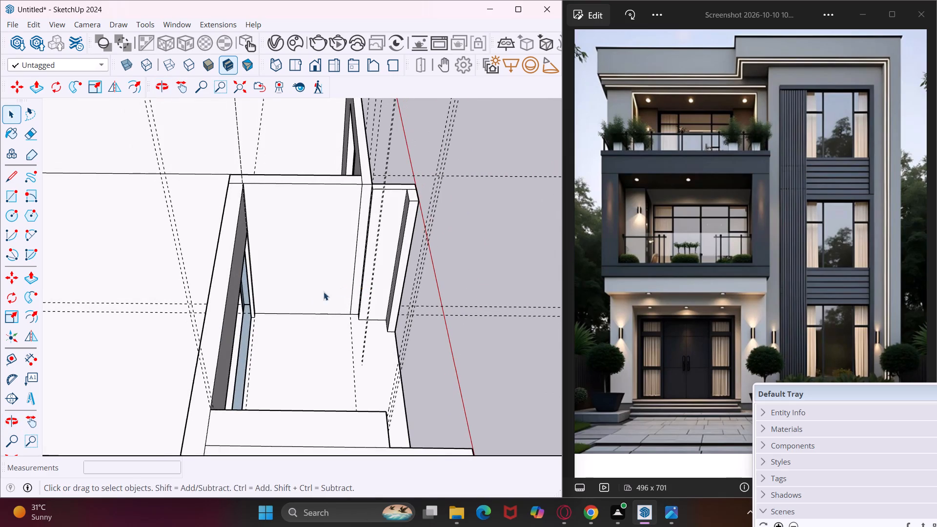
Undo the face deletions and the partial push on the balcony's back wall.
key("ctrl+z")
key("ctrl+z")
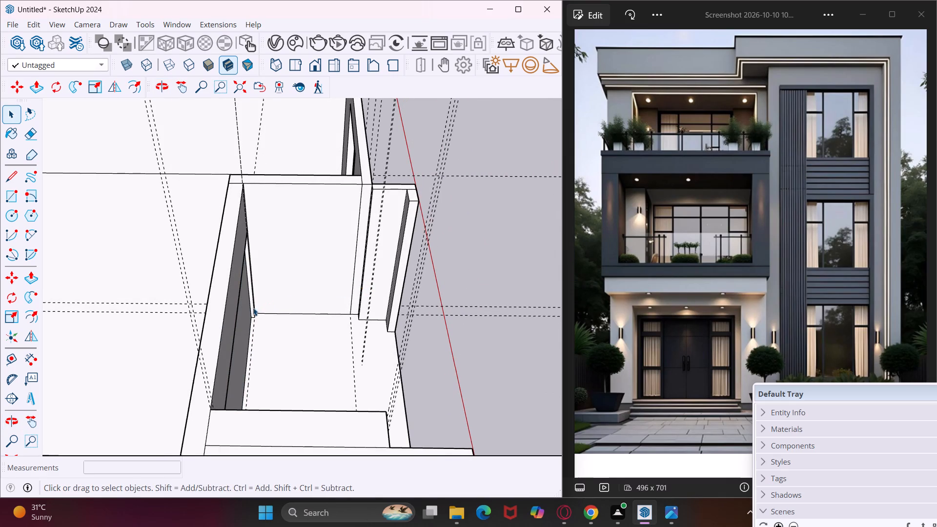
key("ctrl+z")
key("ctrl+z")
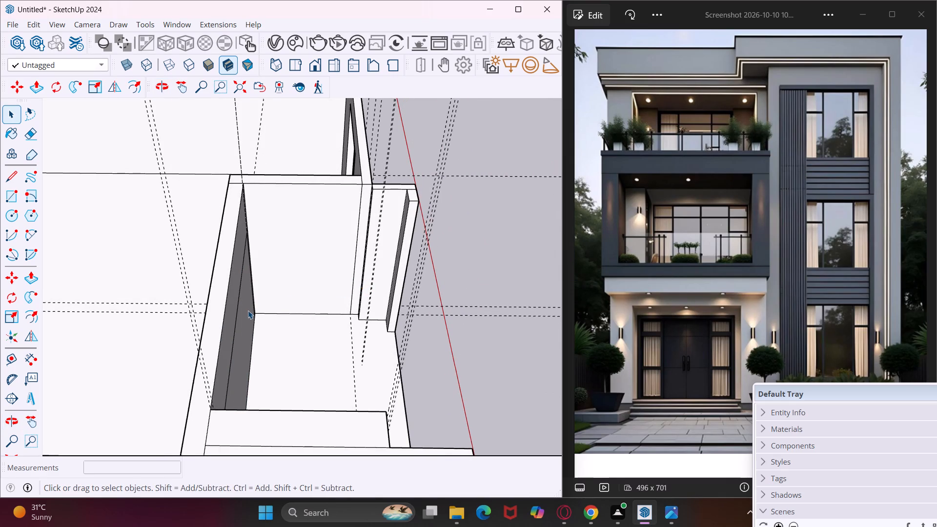
Push the opening rectangle's face 9" through the balcony's back wall to cut the opening.
key("Escape")
key("space")
left_click(248, 310)
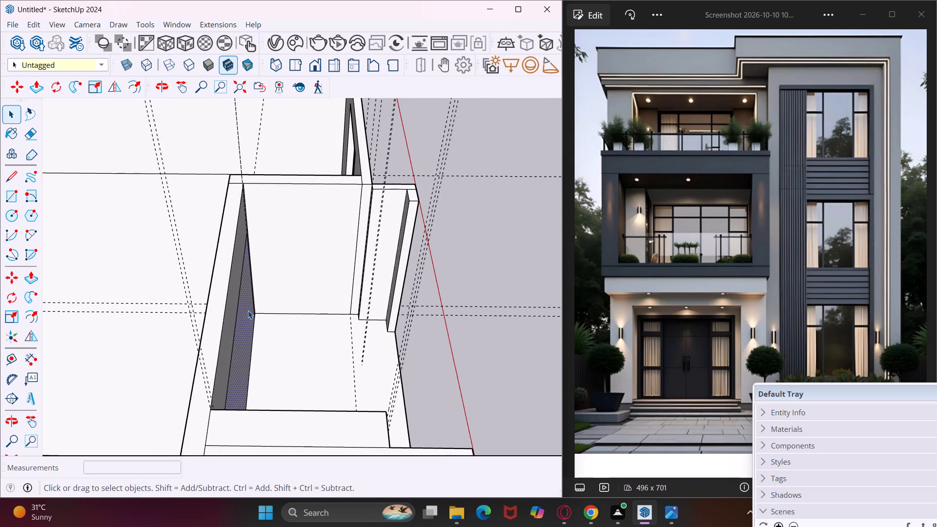
middle_click_drag(248, 310, 199, 309)
key("p")
left_click(199, 309)
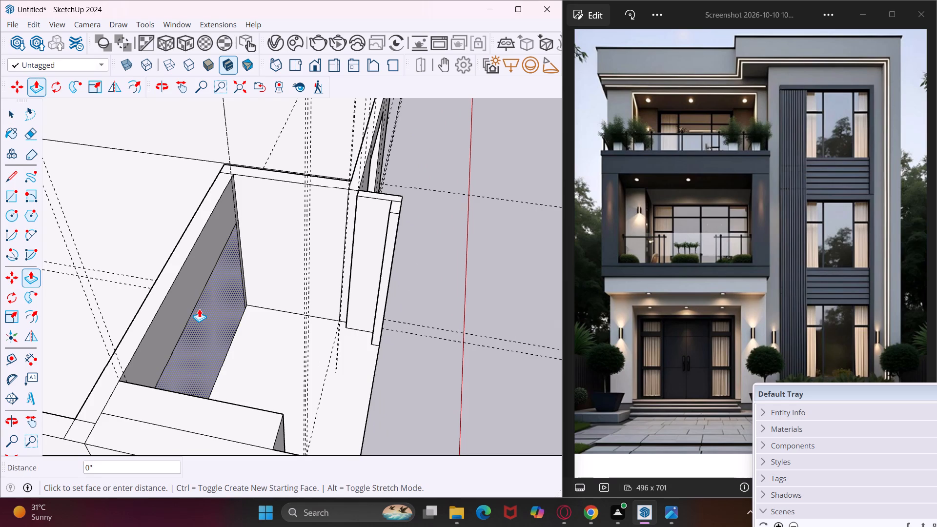
left_click(158, 279)
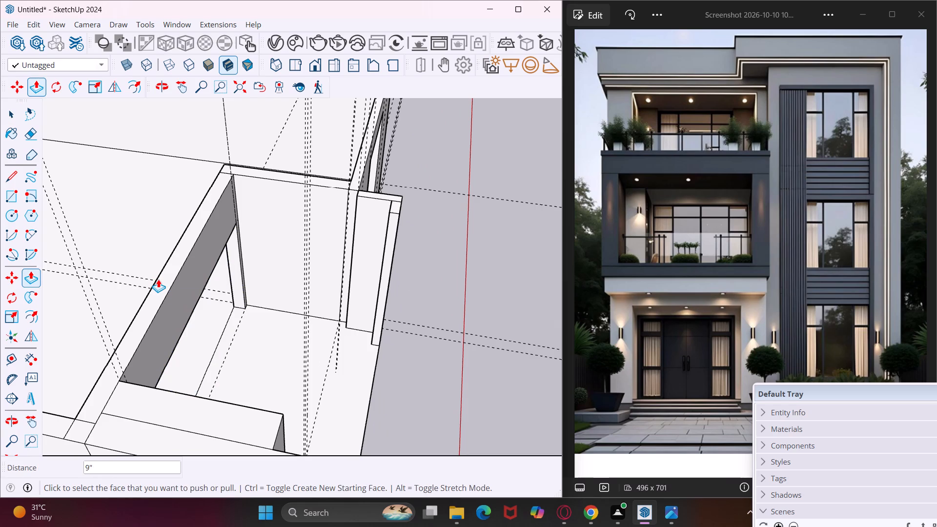
middle_click_drag(193, 290, 30, 219)
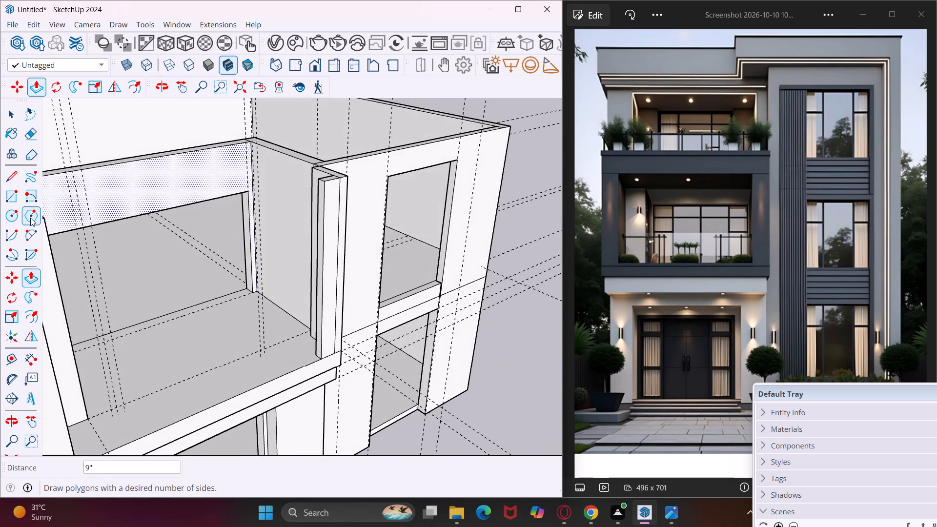
key("Escape")
key("space")
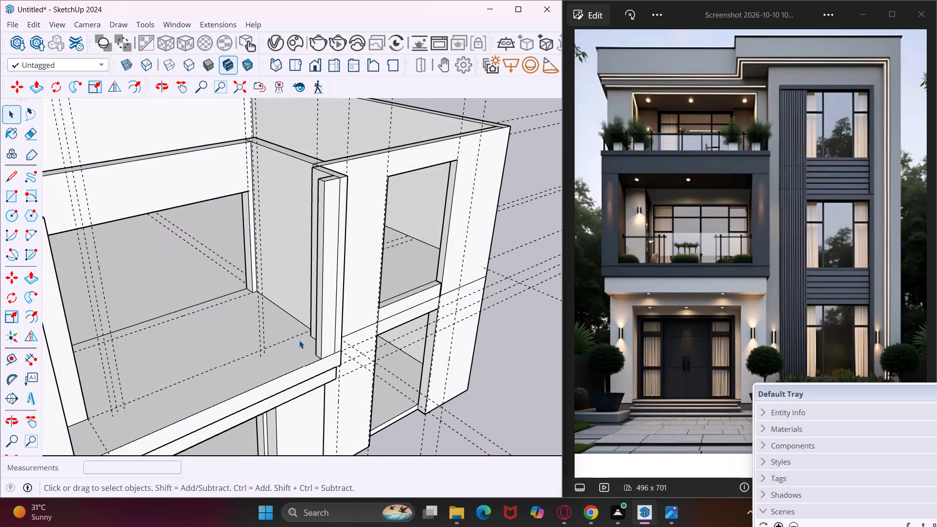
Examine the balcony opening and the front facade of both floors from several angles.
middle_click_drag(298, 339, 201, 342)
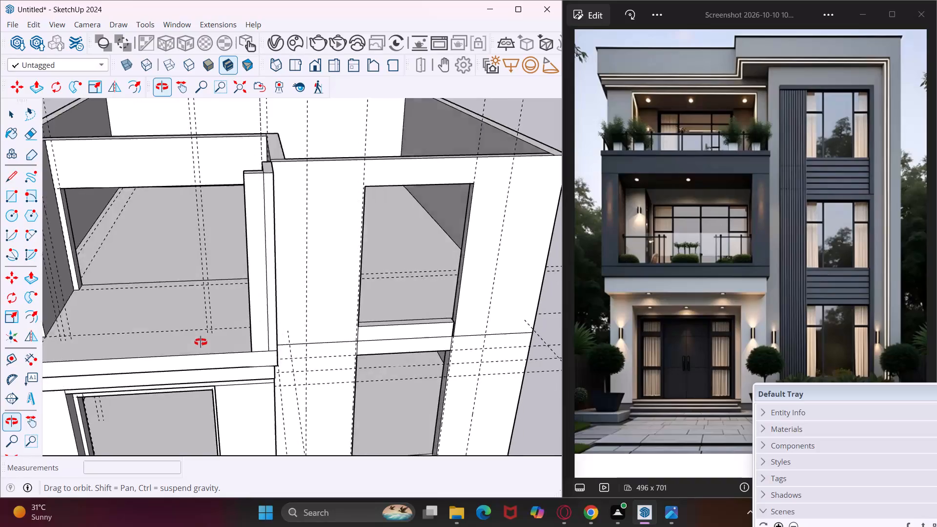
middle_click_drag(201, 342, 246, 337)
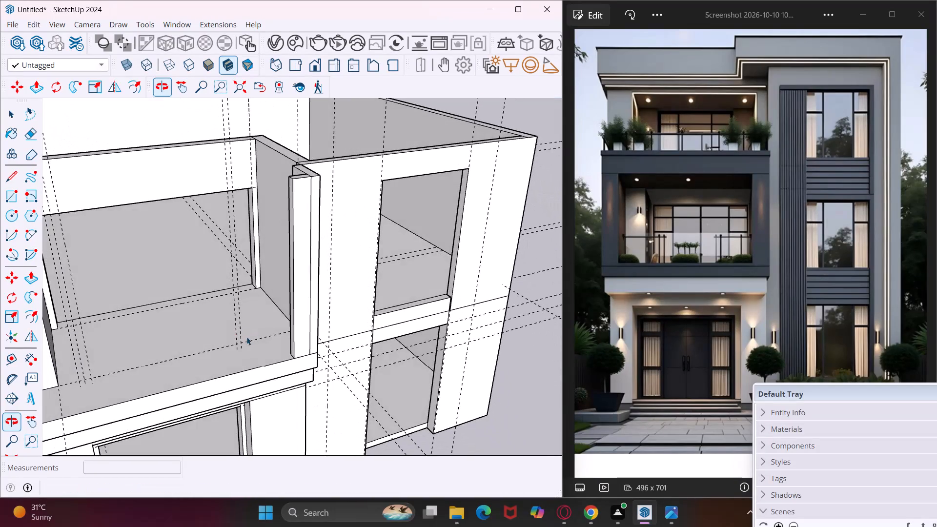
middle_click_drag(246, 337, 249, 339)
scroll(203, 311, "down", 6)
middle_click_drag(156, 316, 145, 290)
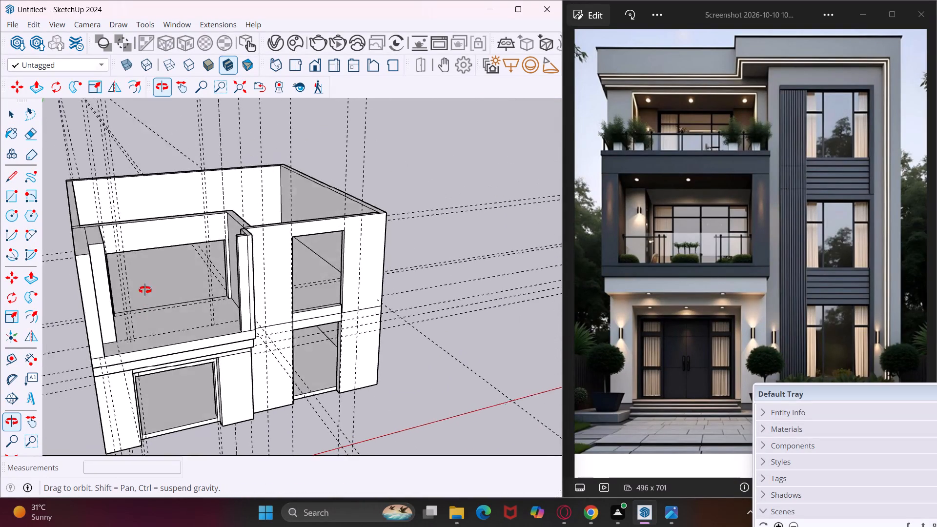
middle_click_drag(145, 290, 138, 265)
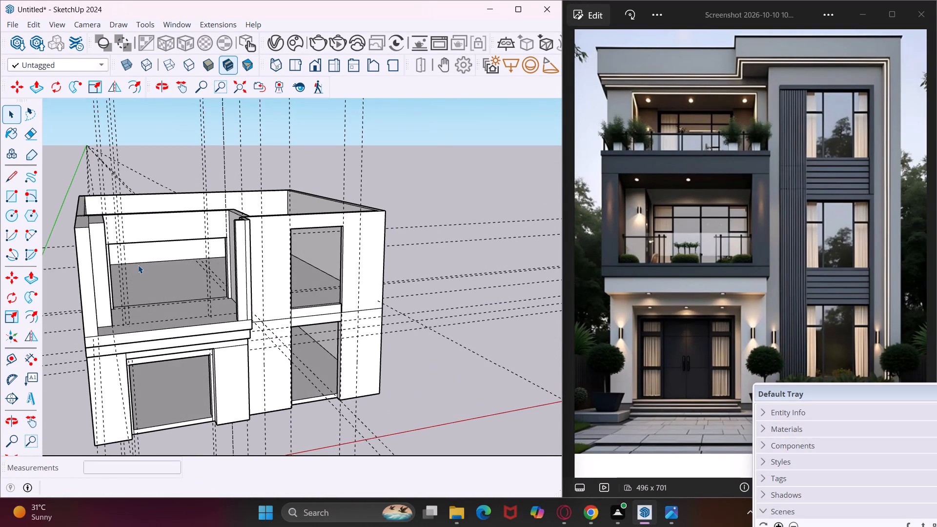
key("Escape")
key("space")
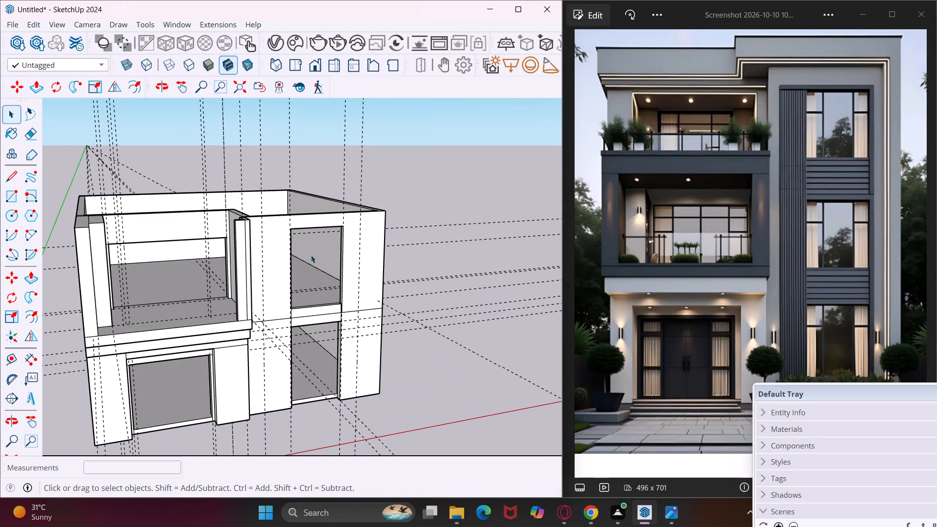
Draw a vertical rotated rectangle, 31' 6" by 6", standing along the rear wall's full outer top edge.
middle_click_drag(427, 239, 147, 301)
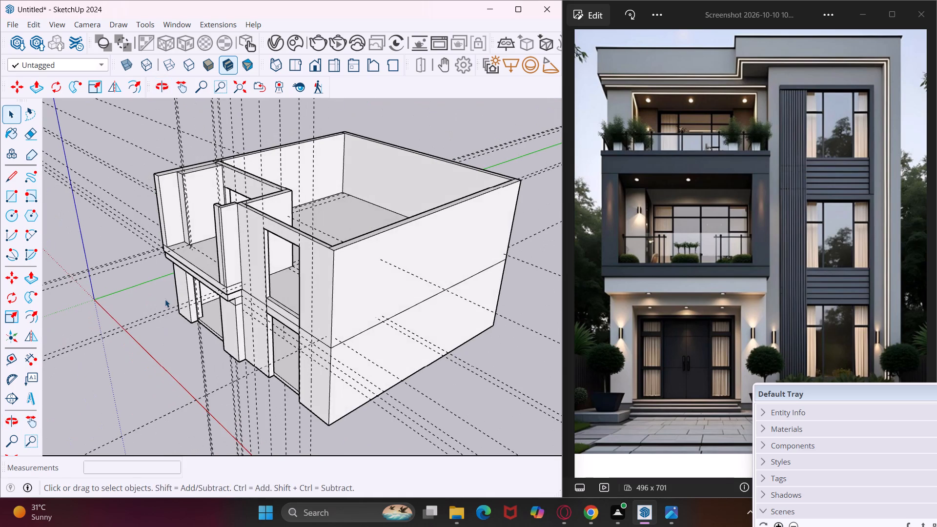
left_click(188, 86)
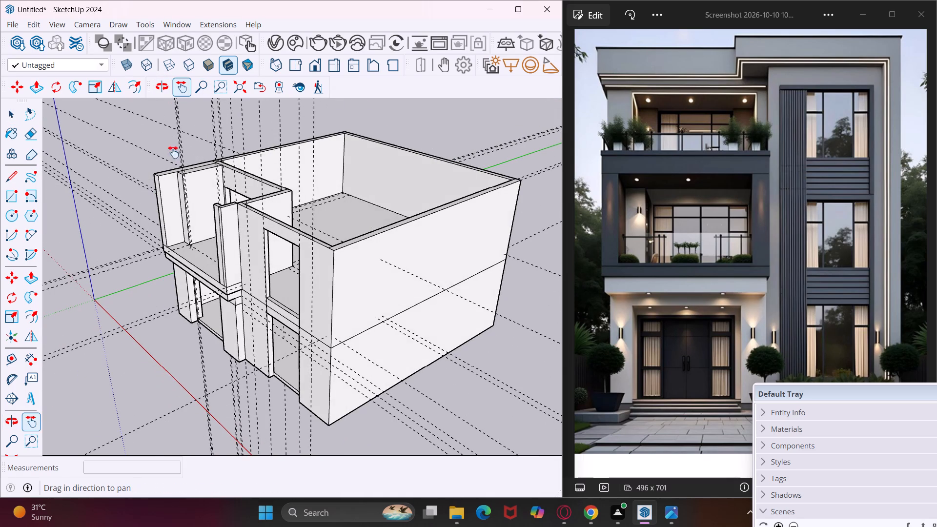
left_click_drag(211, 251, 124, 309)
key("Escape")
key("space")
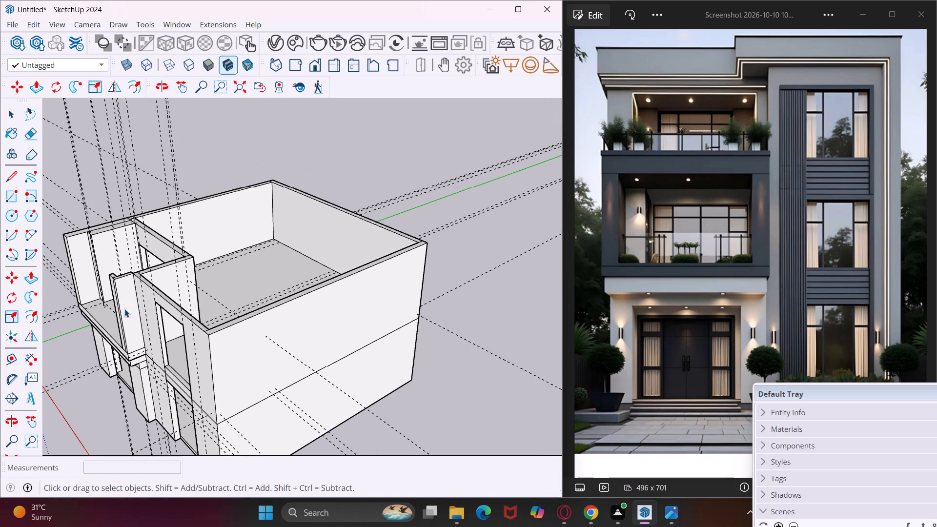
middle_click_drag(185, 303, 254, 273)
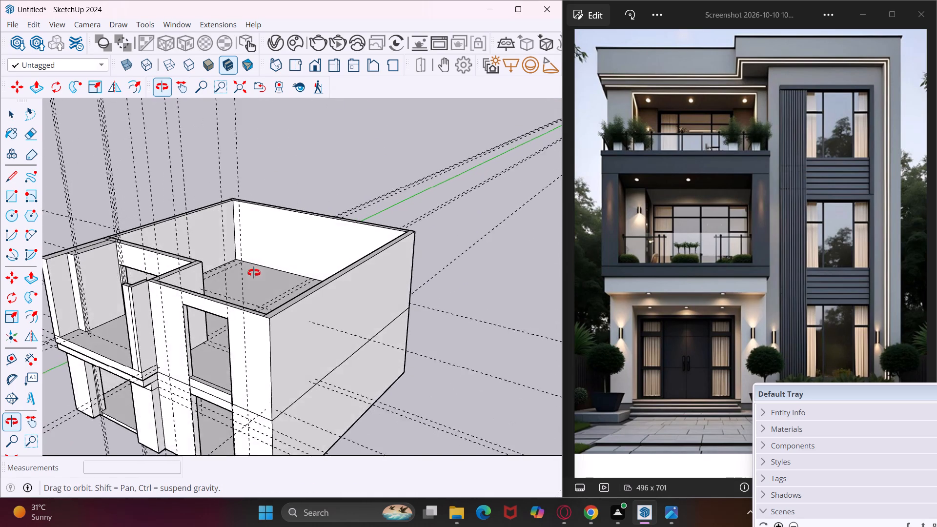
middle_click_drag(254, 273, 274, 269)
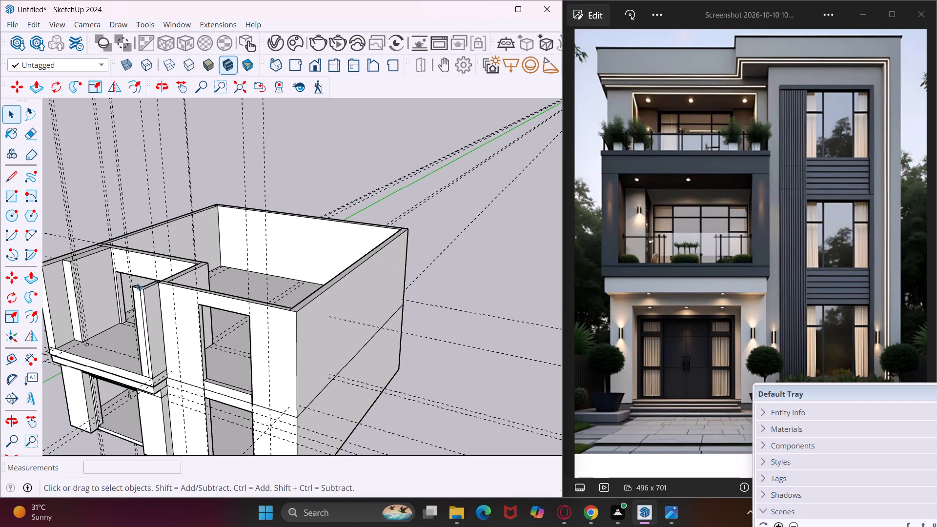
middle_click_drag(137, 283, 149, 285)
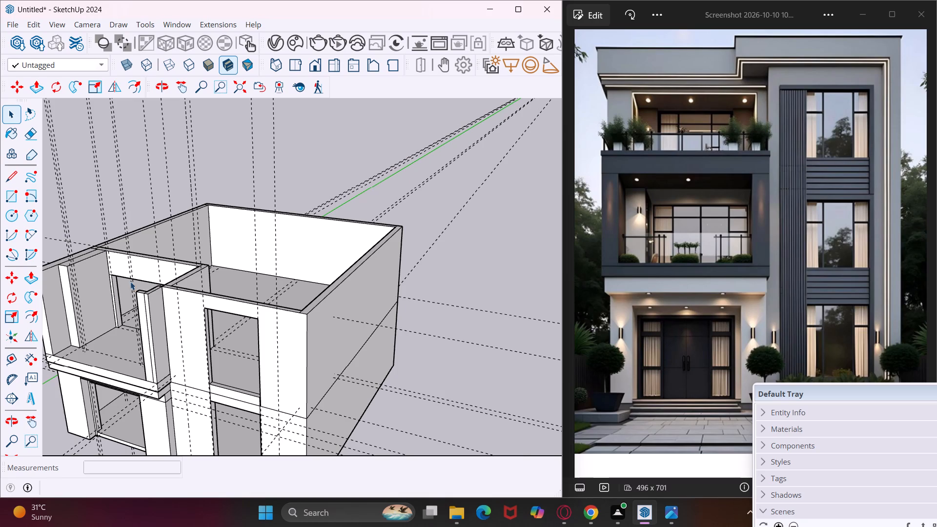
left_click(21, 200)
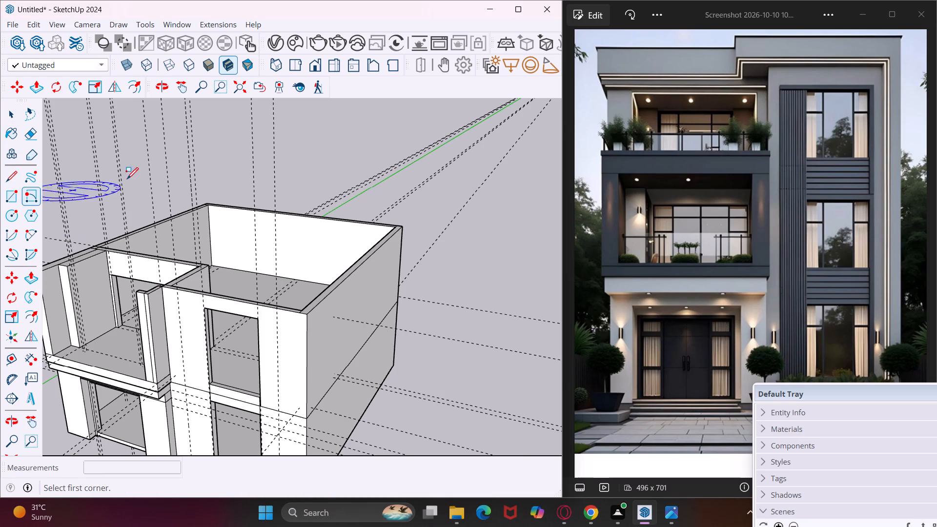
scroll(210, 198, "up", 6)
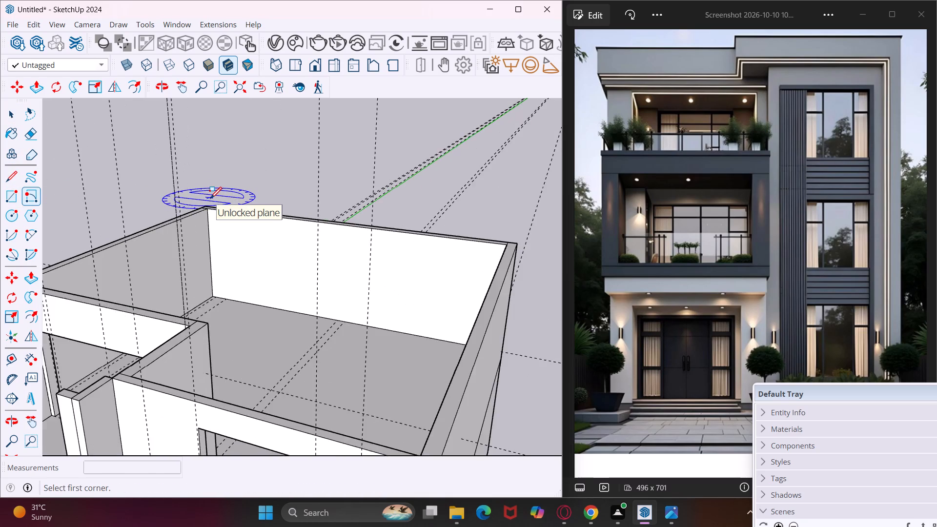
scroll(210, 198, "up", 7)
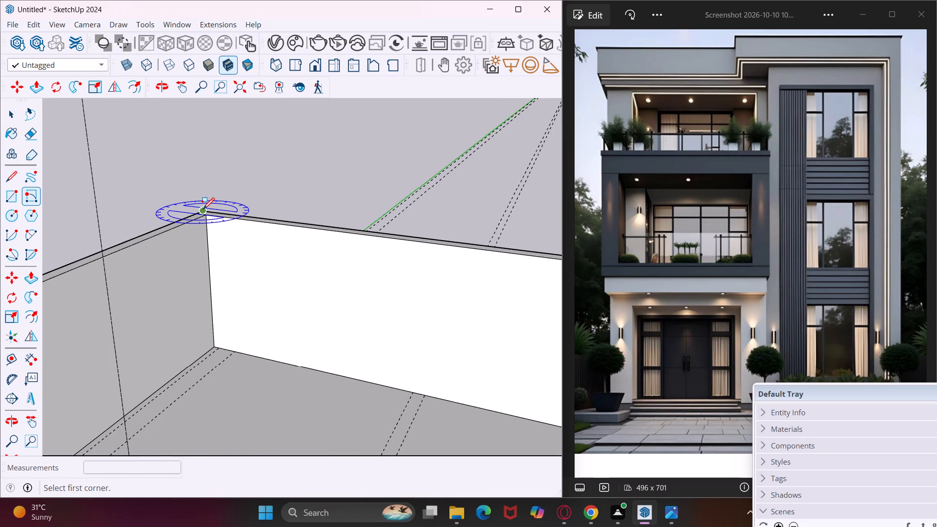
left_click(203, 209)
scroll(234, 222, "down", 9)
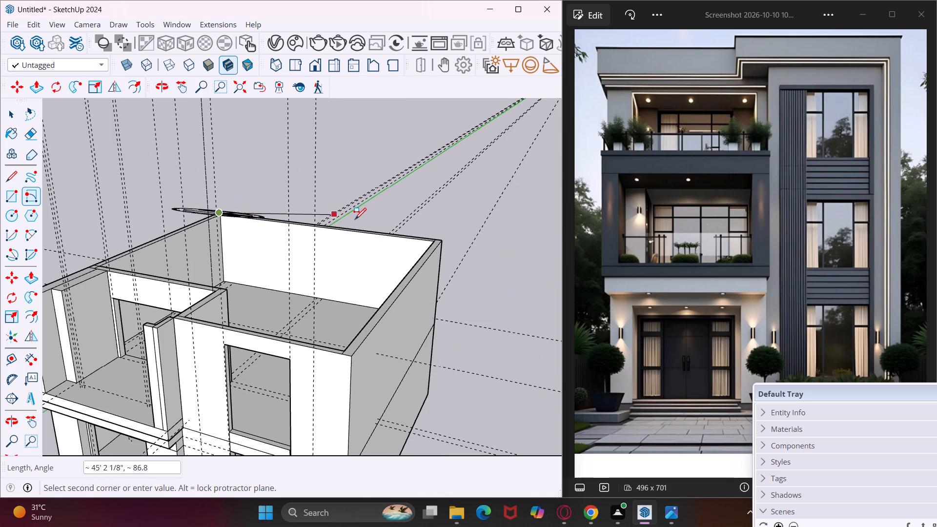
scroll(441, 236, "down", 1)
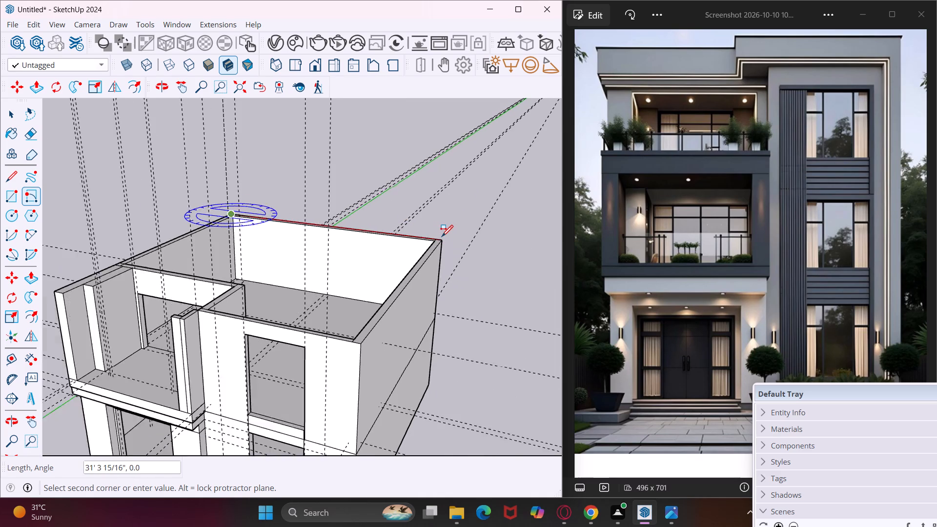
scroll(441, 236, "up", 6)
scroll(444, 233, "up", 15)
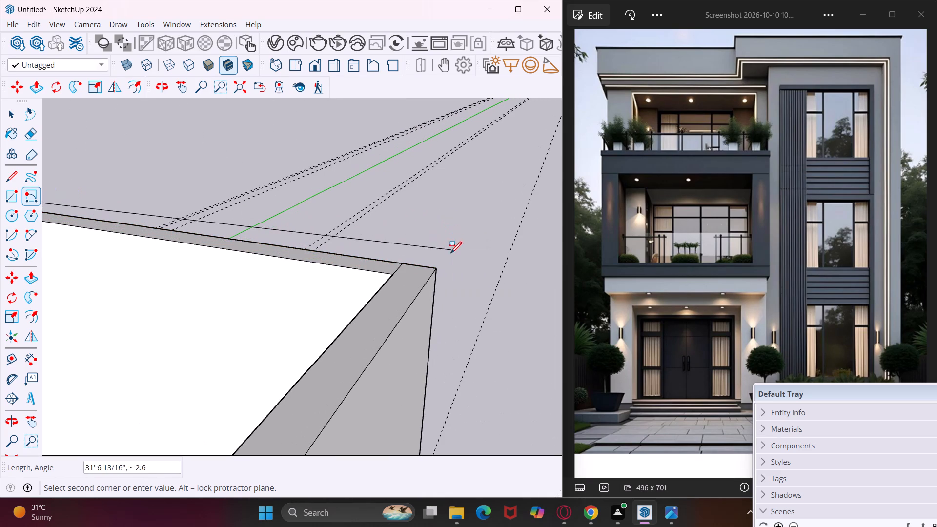
left_click(434, 269)
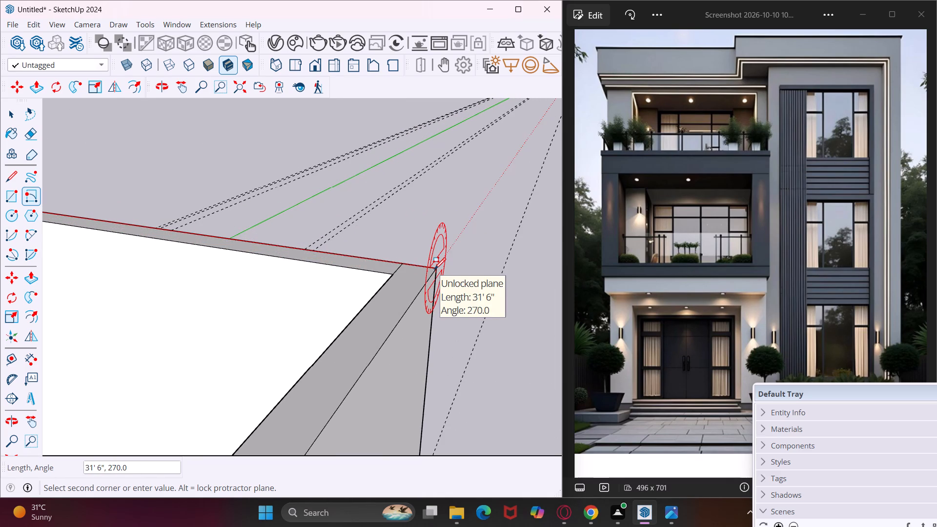
middle_click_drag(434, 269, 173, 260)
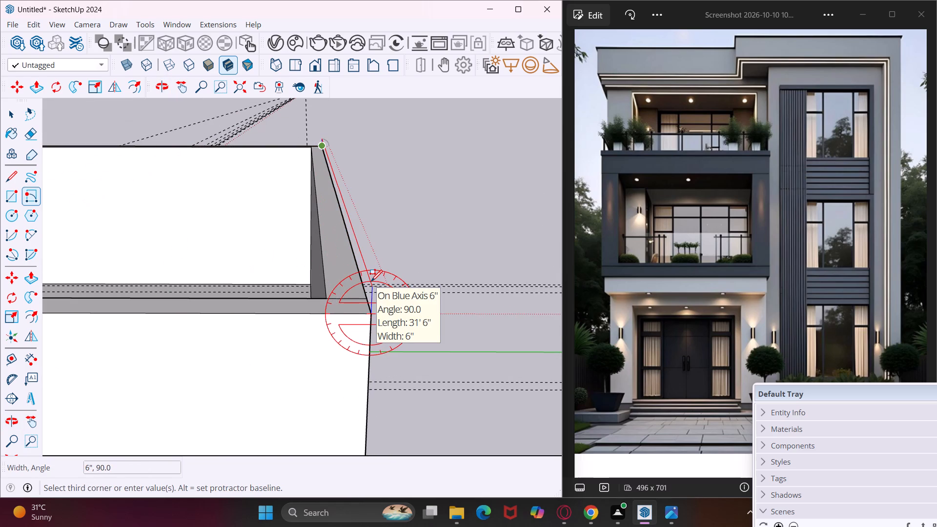
key("6")
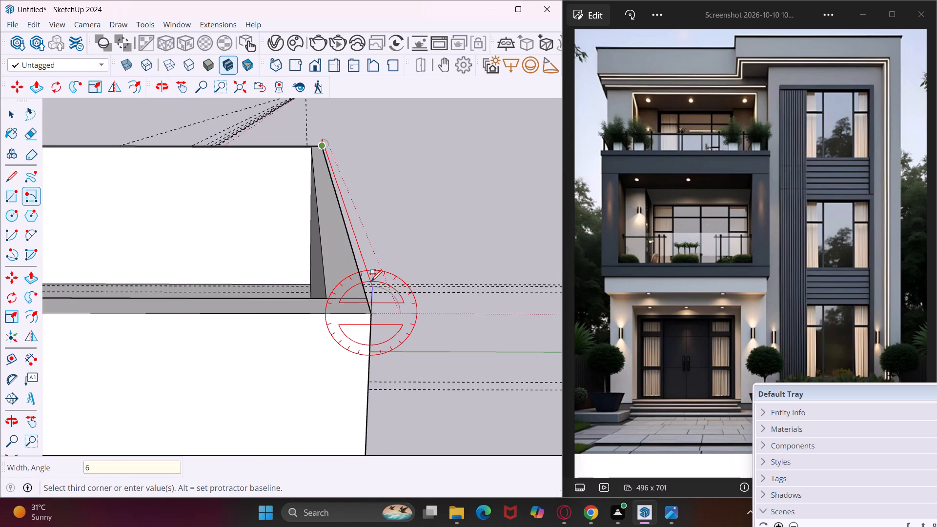
key("shift+quotedbl")
key("Return")
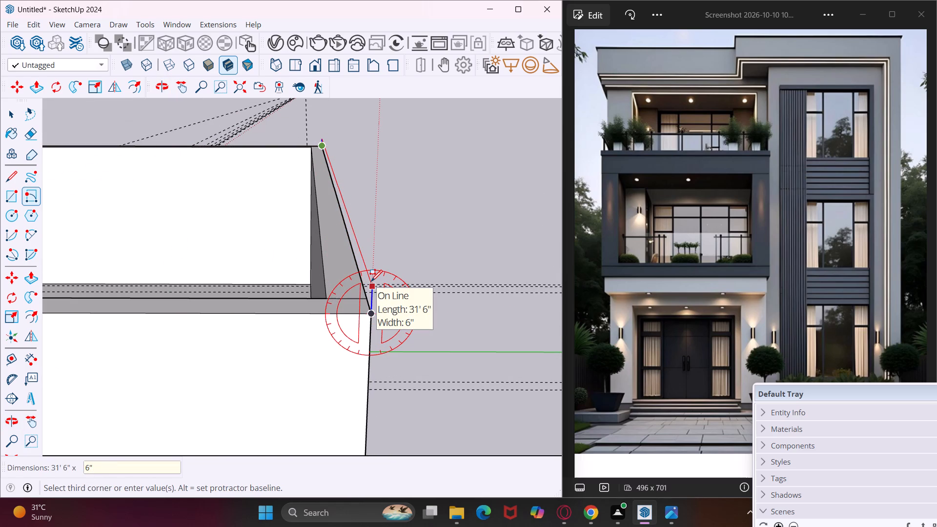
scroll(373, 294, "up", 5)
scroll(373, 293, "down", 2)
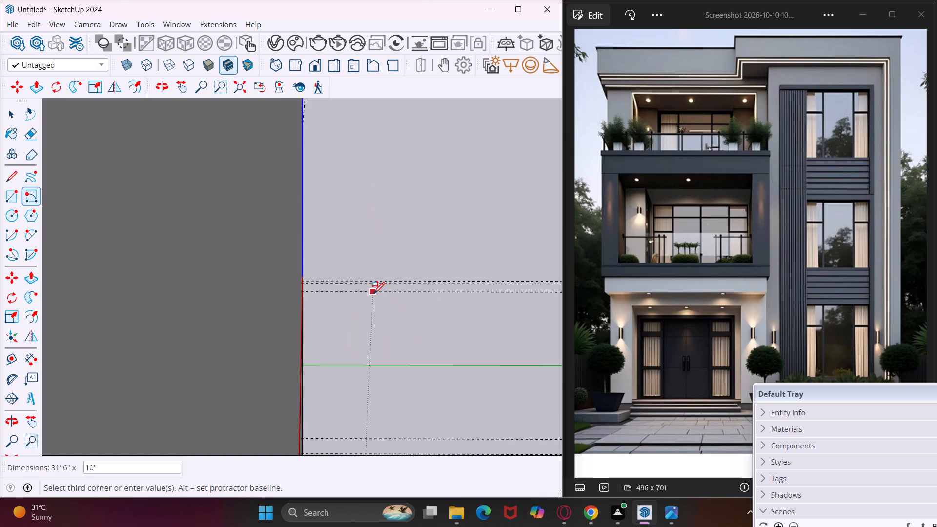
scroll(373, 293, "down", 3)
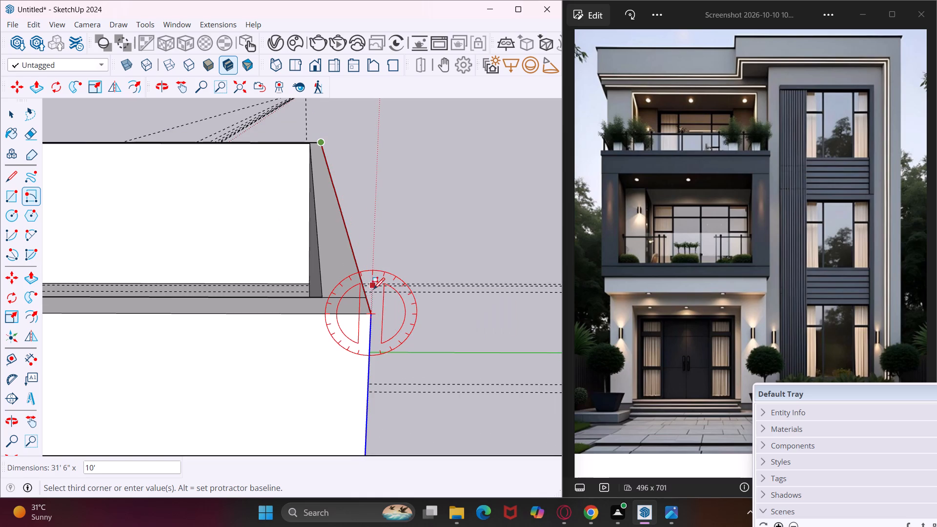
scroll(374, 286, "up", 5)
scroll(369, 282, "down", 6)
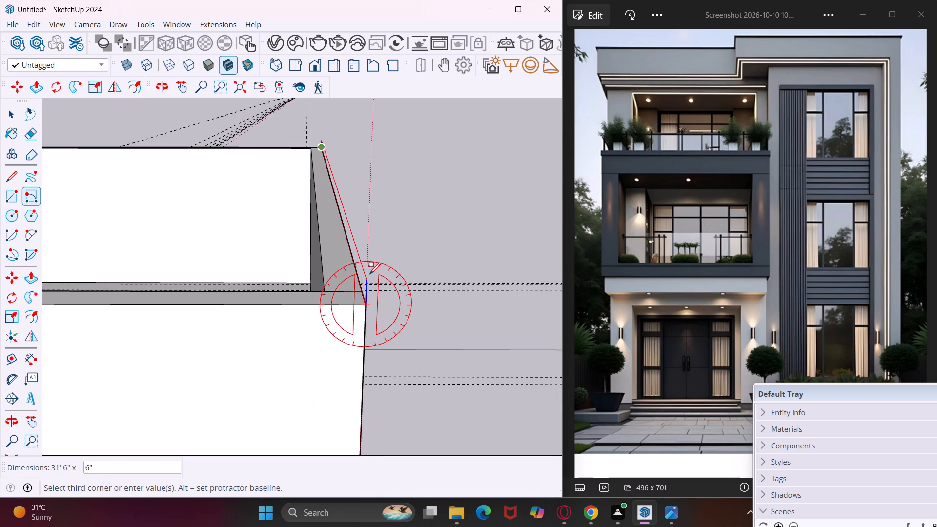
key("6")
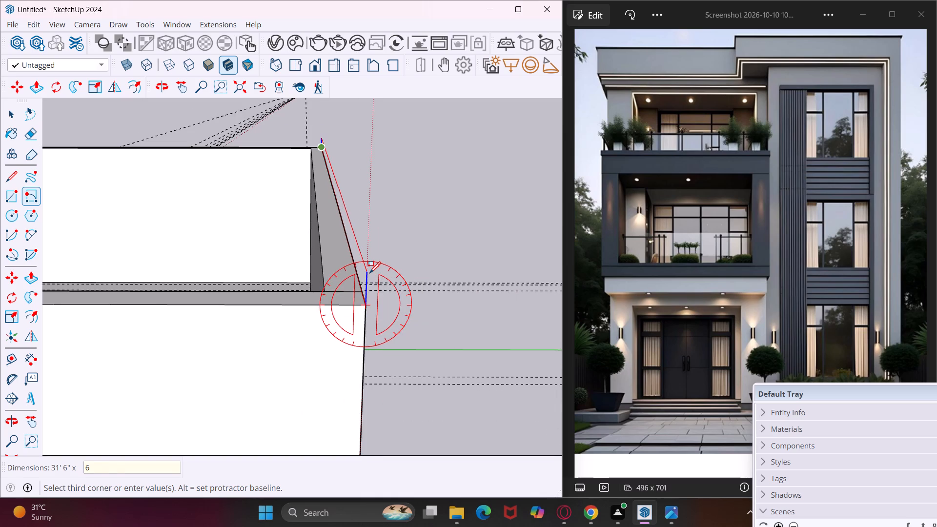
key("shift+quotedbl")
key("Return")
key("Return")
key("Return")
key("Return")
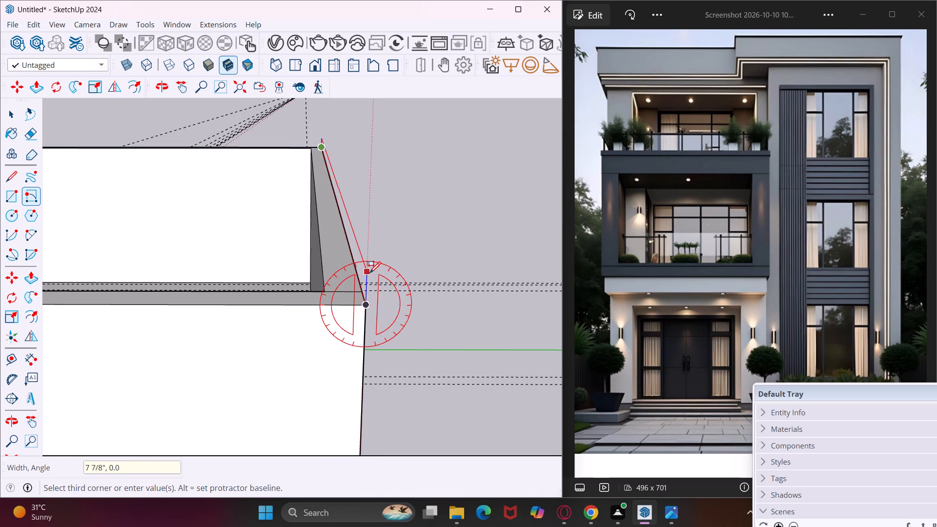
key("Return")
key("BackSpace")
key("6")
key("shift+quotedbl")
key("Return")
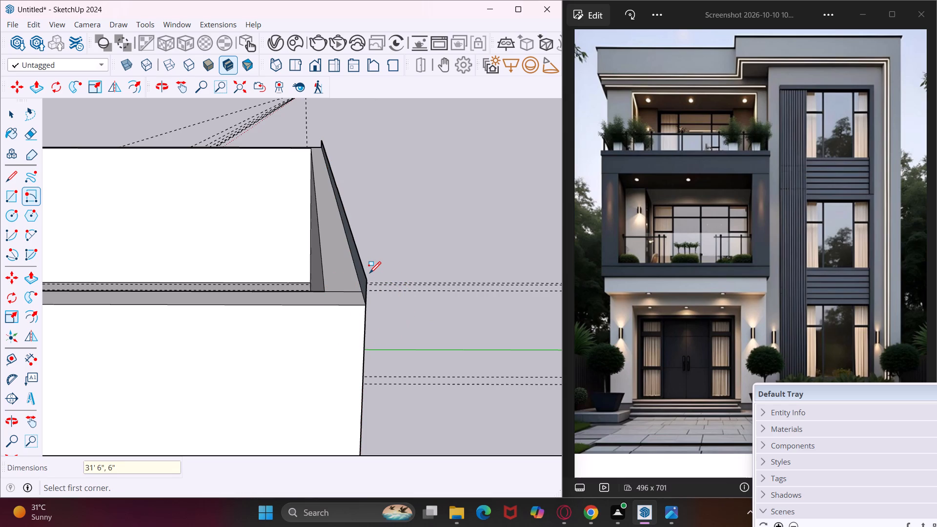
key("Escape")
key("space")
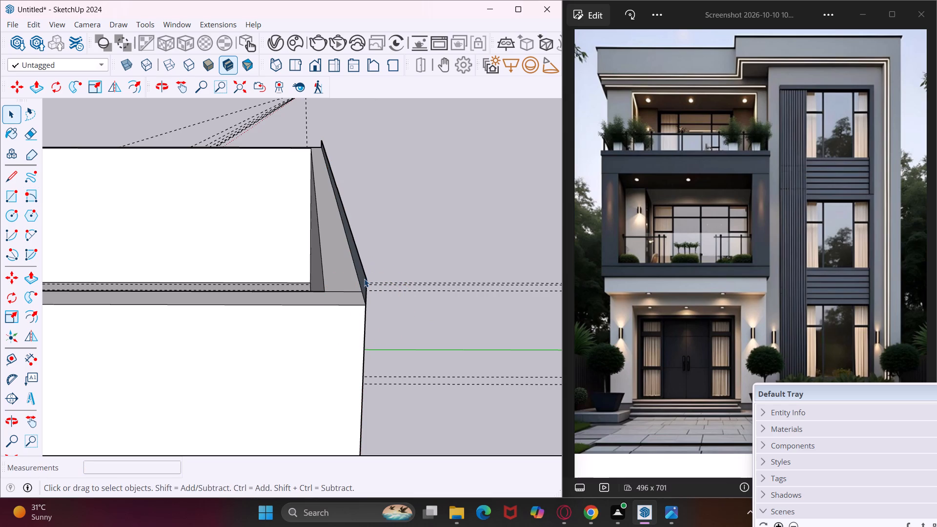
Push/pull the 6" rectangle's face 31' 6" to the front wall to form the slab covering the first floor.
scroll(365, 282, "up", 3)
middle_click_drag(365, 282, 426, 263)
scroll(426, 263, "up", 1)
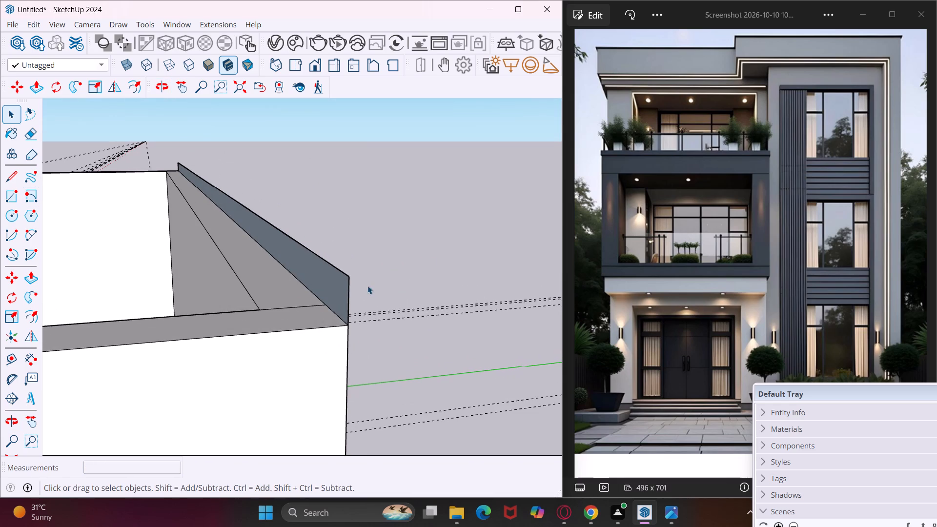
left_click(332, 285)
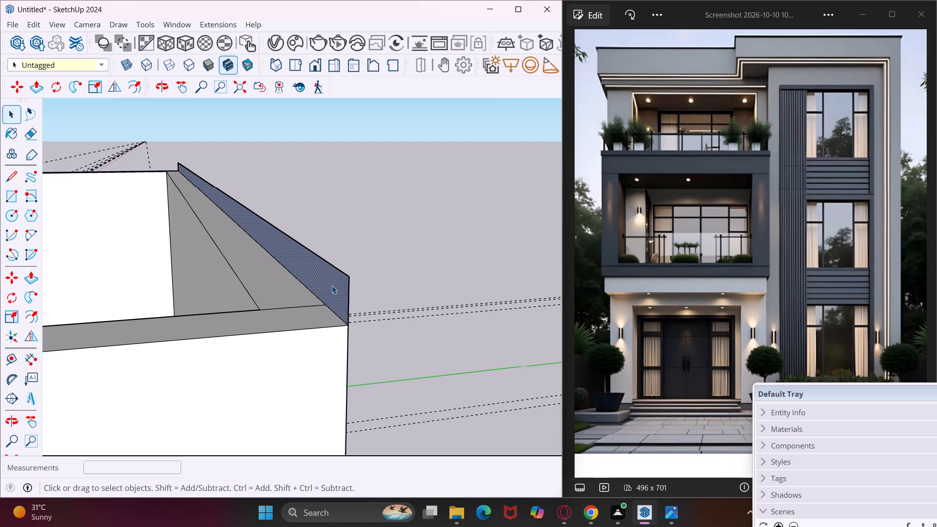
key("p")
left_click(332, 285)
scroll(307, 283, "down", 2)
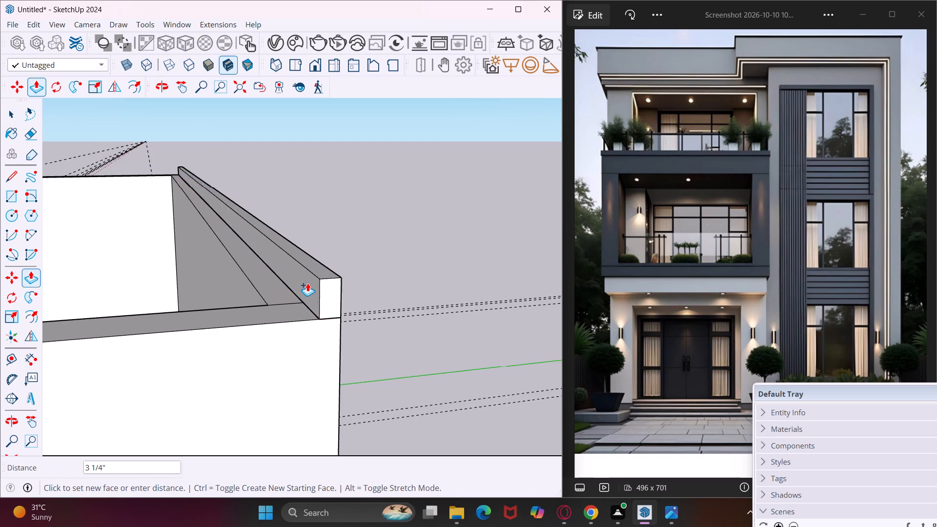
scroll(307, 283, "down", 10)
scroll(307, 283, "down", 14)
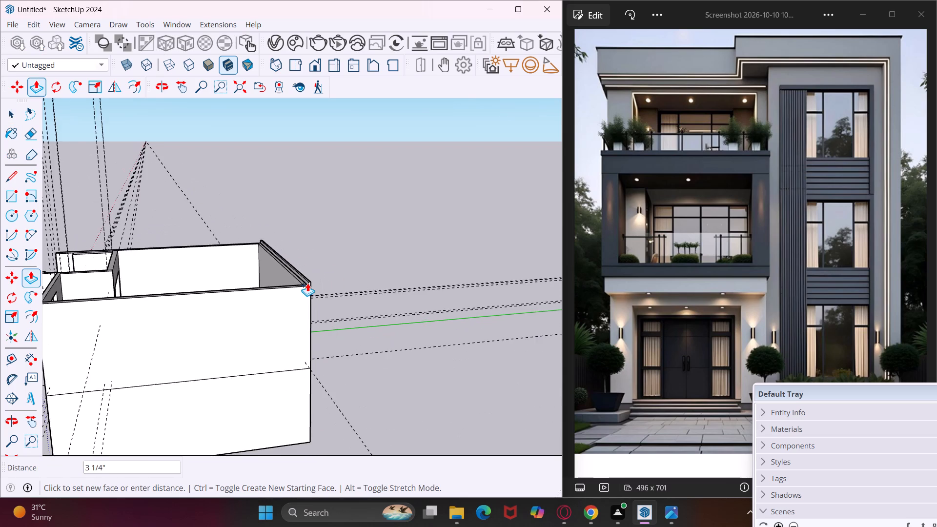
scroll(307, 283, "down", 3)
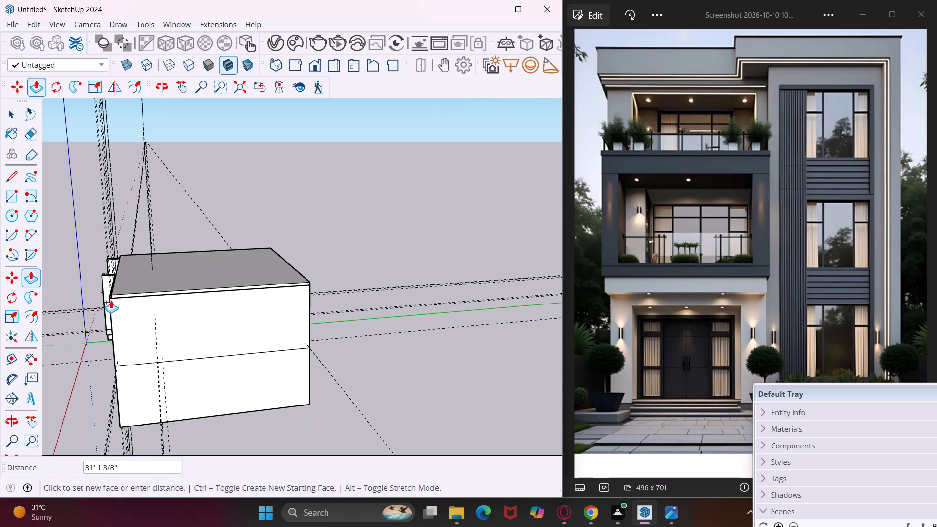
left_click(109, 301)
Push/pull the top face of the first-floor slab up 6" as a new layer, keeping the original slab edges.
middle_click_drag(109, 301, 147, 302)
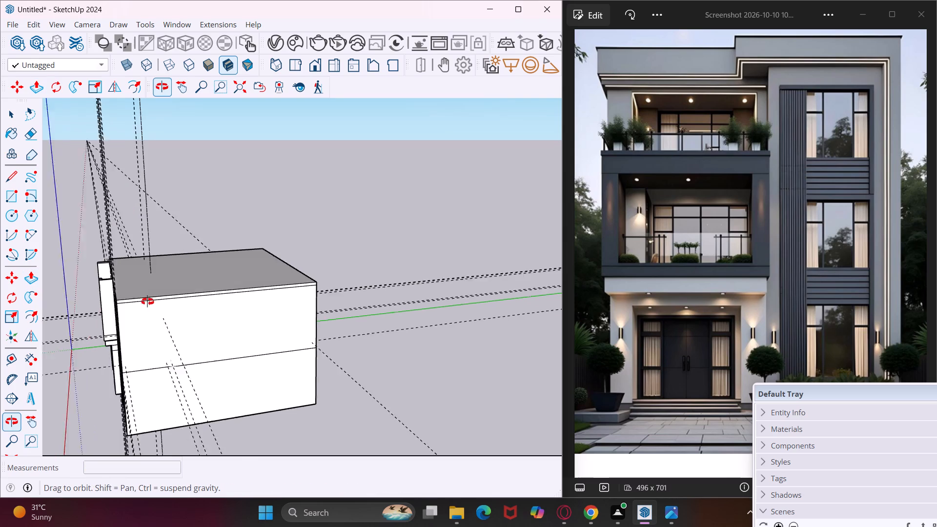
middle_click_drag(147, 302, 431, 291)
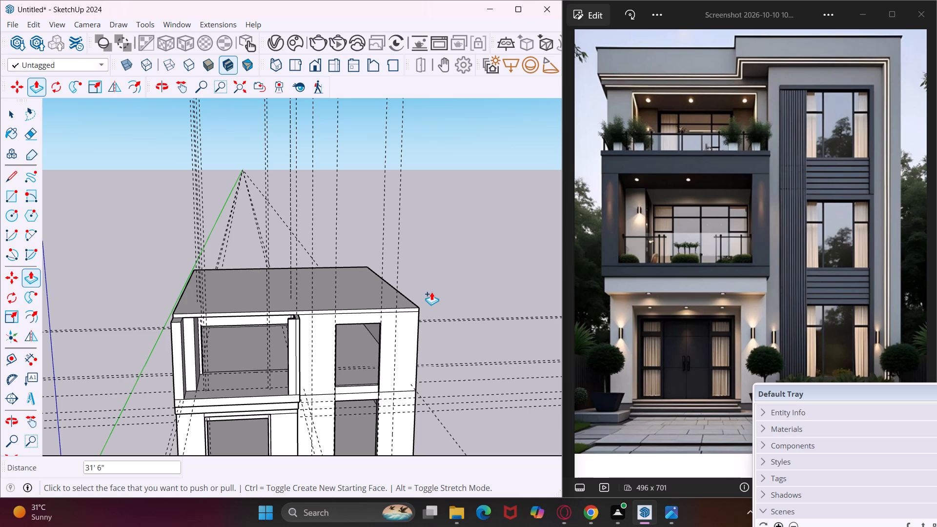
scroll(240, 310, "up", 5)
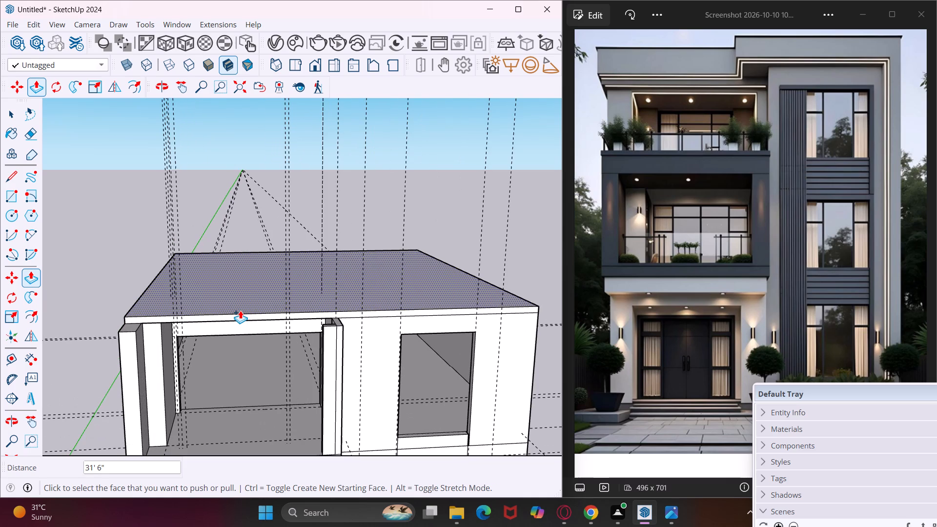
middle_click_drag(240, 310, 236, 248)
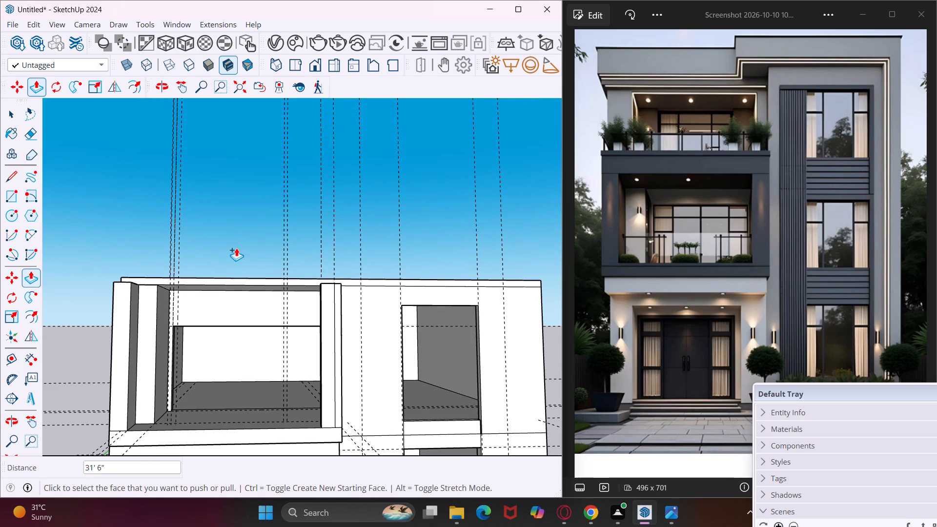
middle_click_drag(242, 272, 268, 401)
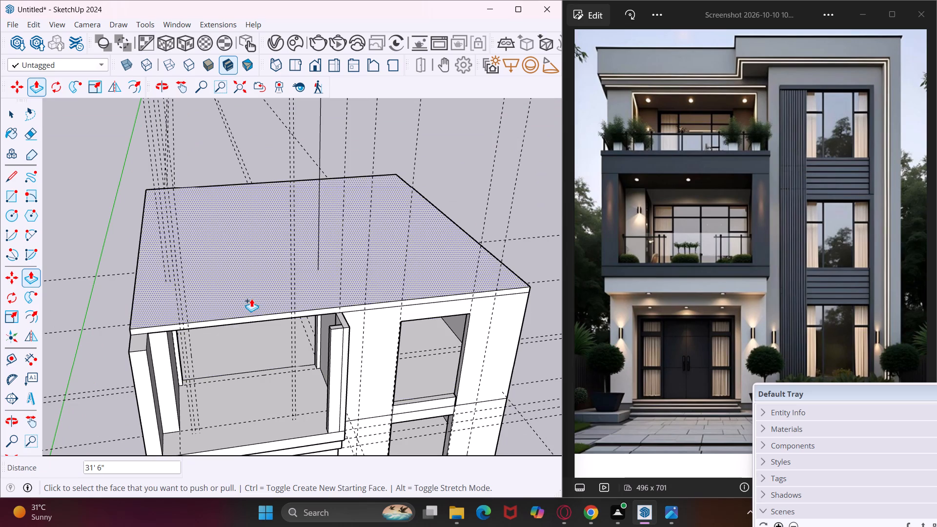
left_click(250, 295)
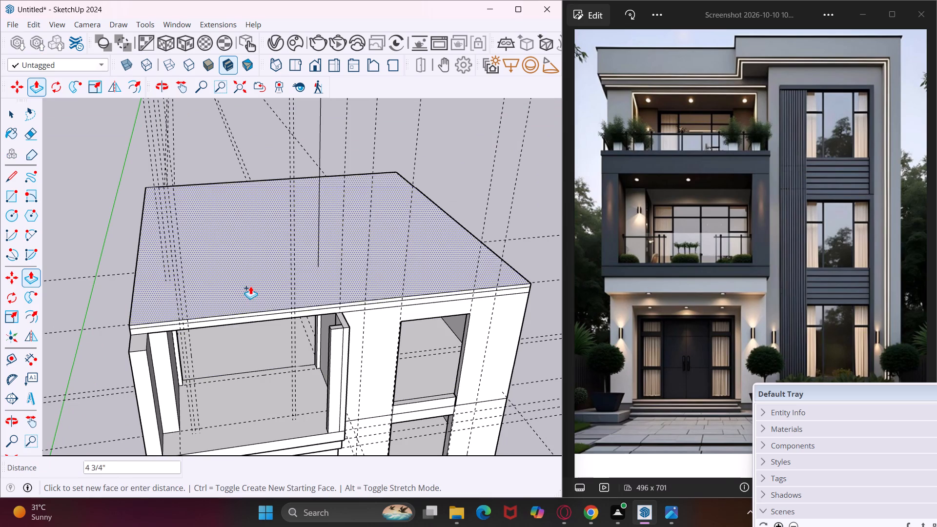
type("6\"")
key("Return")
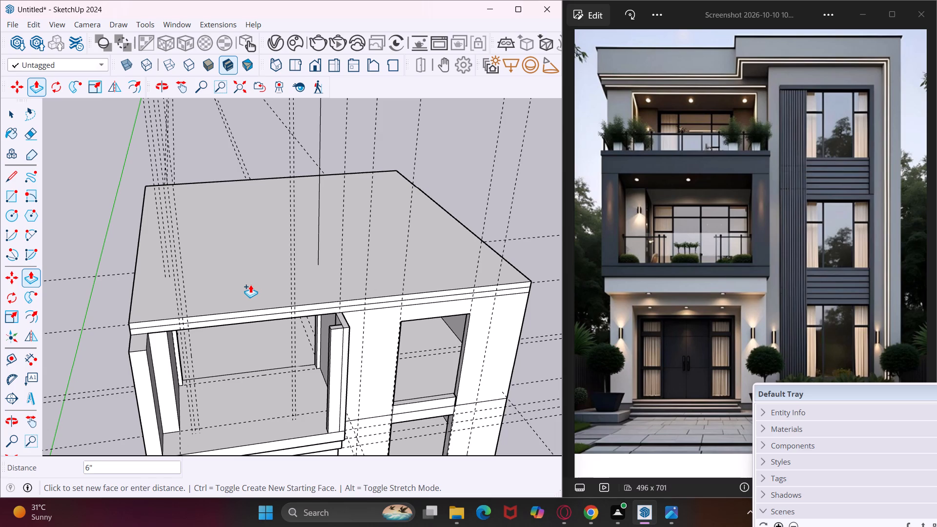
middle_click_drag(250, 284, 252, 217)
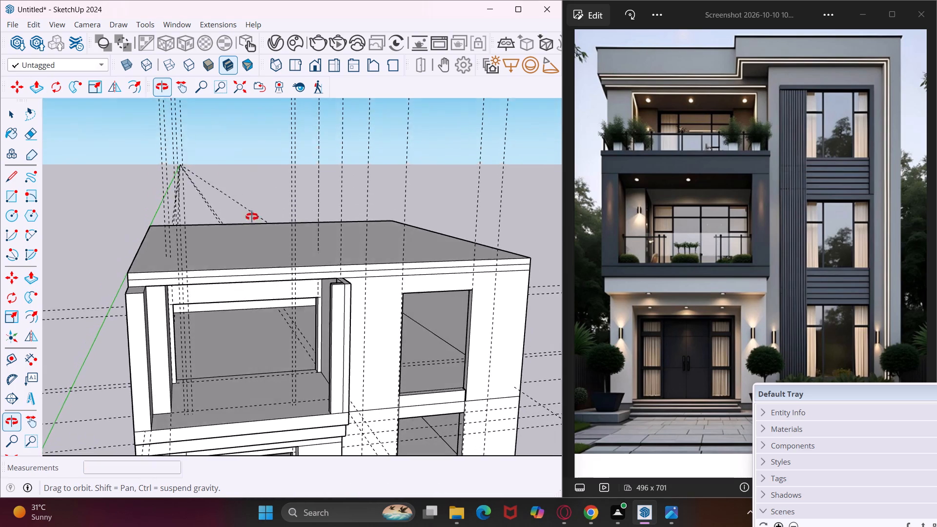
middle_click_drag(252, 217, 250, 184)
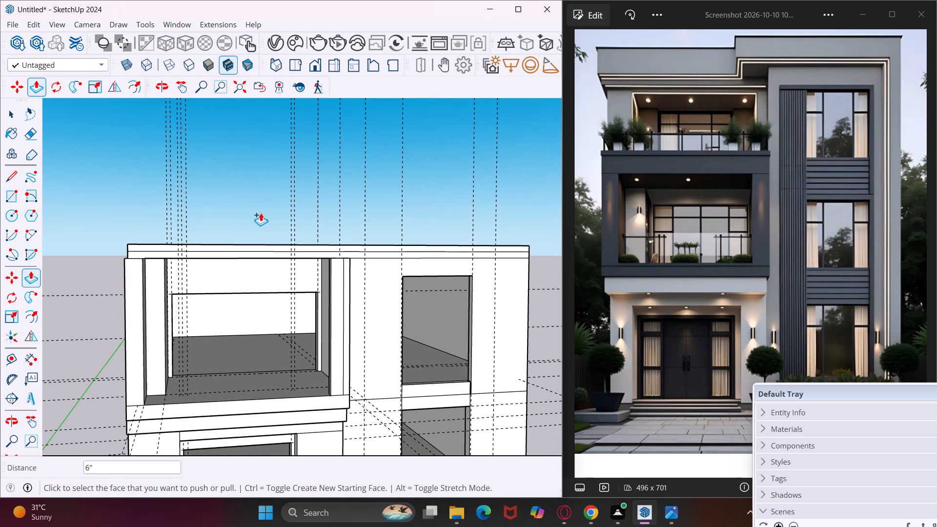
middle_click_drag(278, 243, 228, 293)
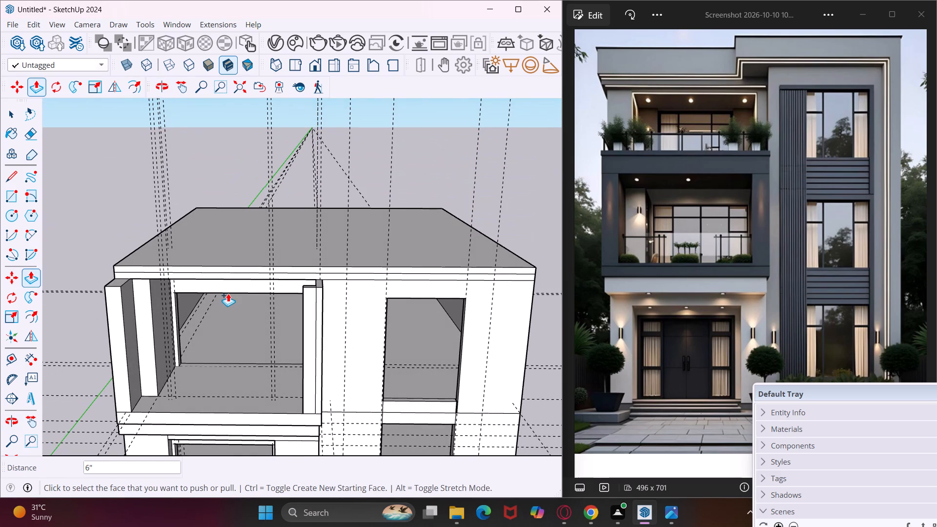
key("Escape")
key("space")
Draw two stacked 6" vertical lines across both slab bands on the front, up from the balcony side wall's top outer corner.
left_click(1, 172)
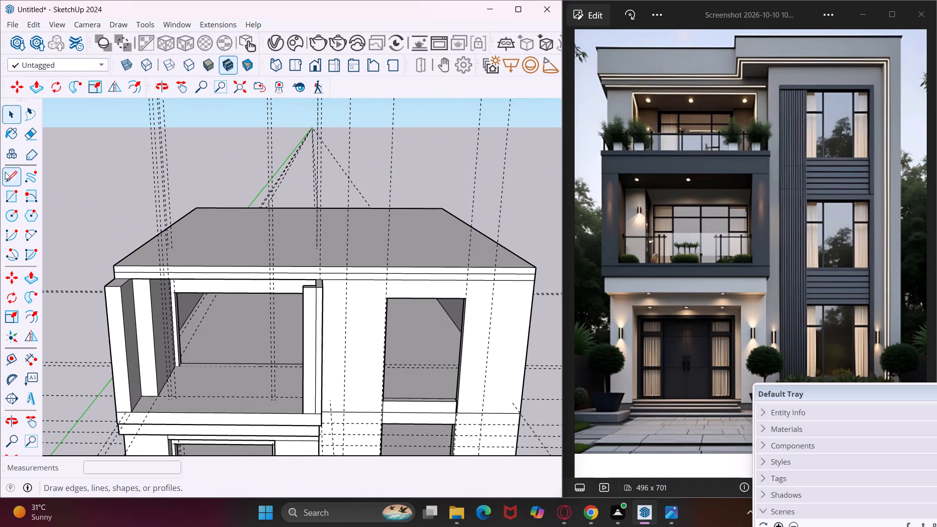
left_click(11, 174)
scroll(324, 279, "up", 3)
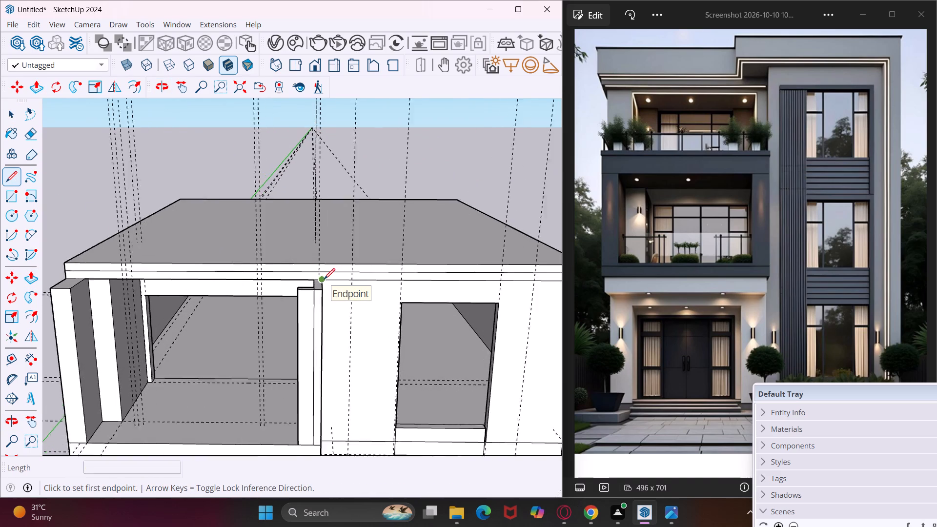
scroll(324, 279, "up", 9)
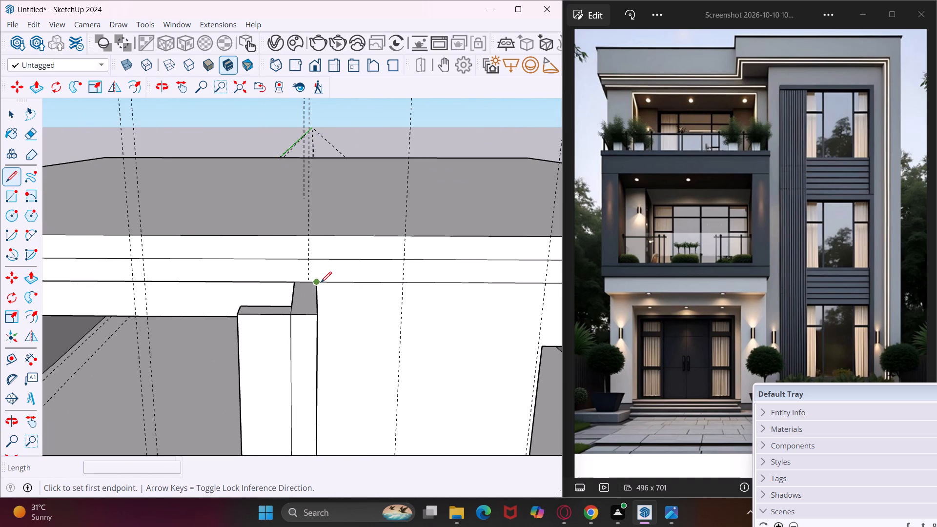
left_click(318, 284)
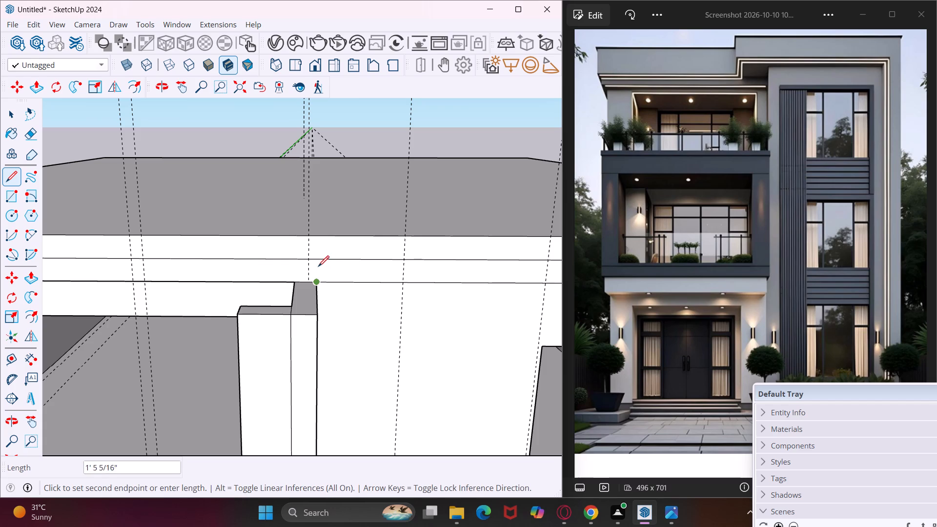
left_click(317, 262)
left_click(317, 259)
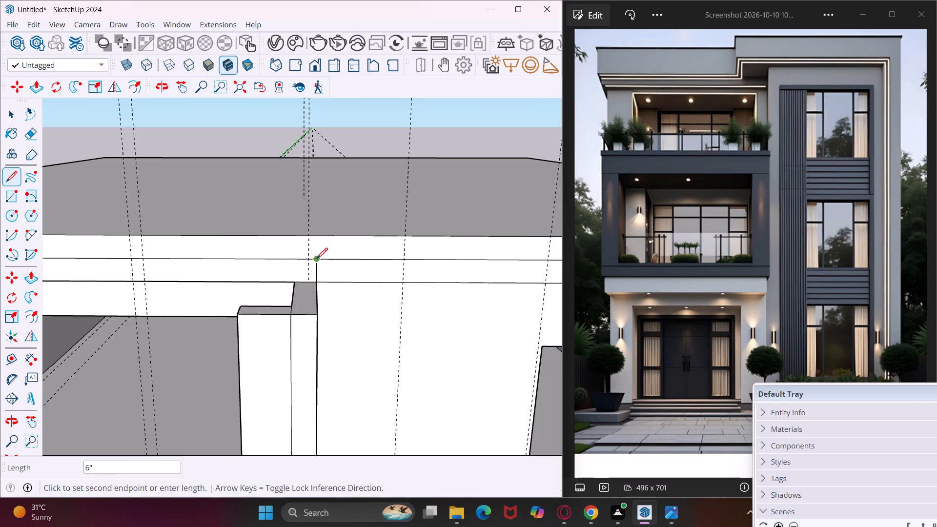
left_click(318, 234)
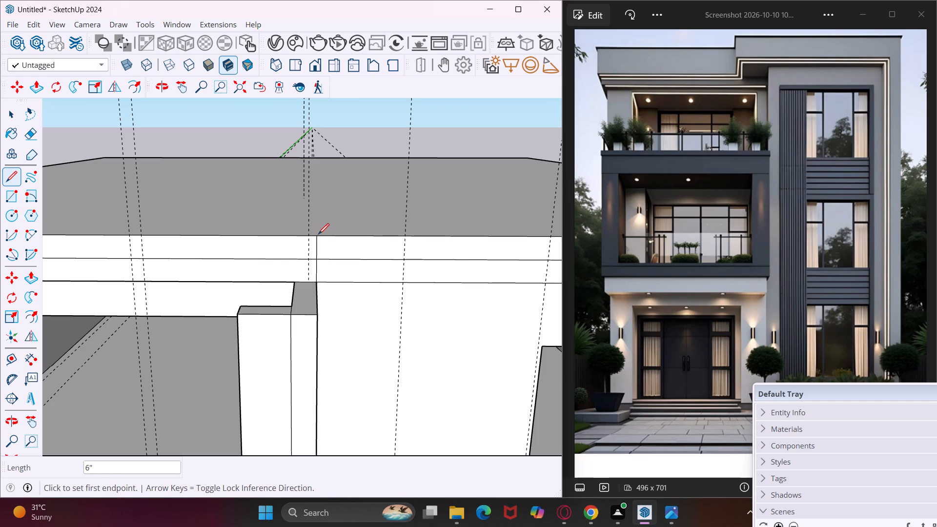
key("Escape")
key("space")
Push/pull the front faces of both slab bands above the balcony outward 2' 2", flush with the balcony's front.
middle_click_drag(295, 249, 343, 237)
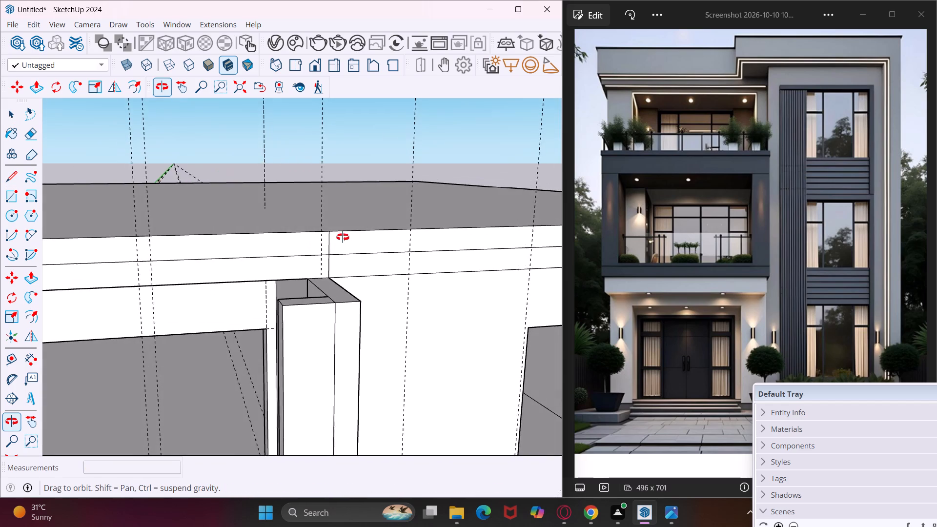
middle_click_drag(343, 237, 333, 240)
scroll(328, 239, "down", 8)
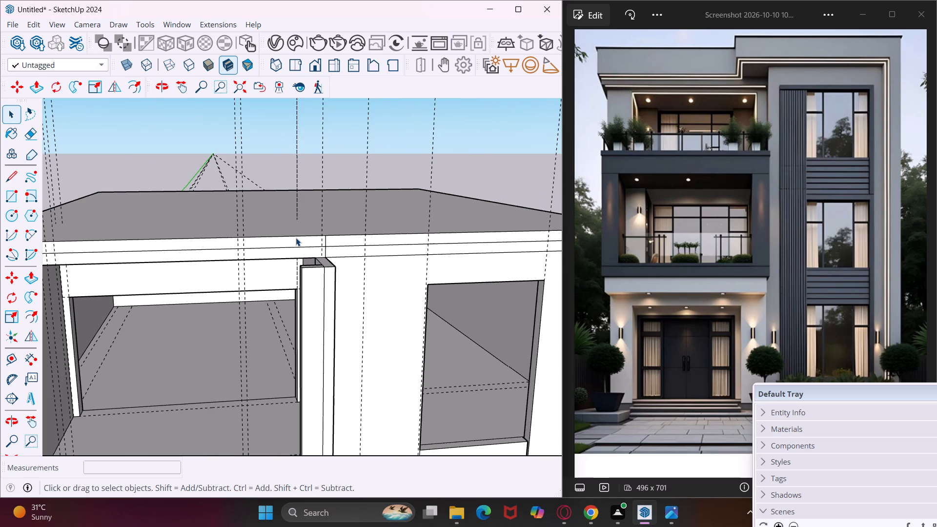
left_click(298, 241)
key("p")
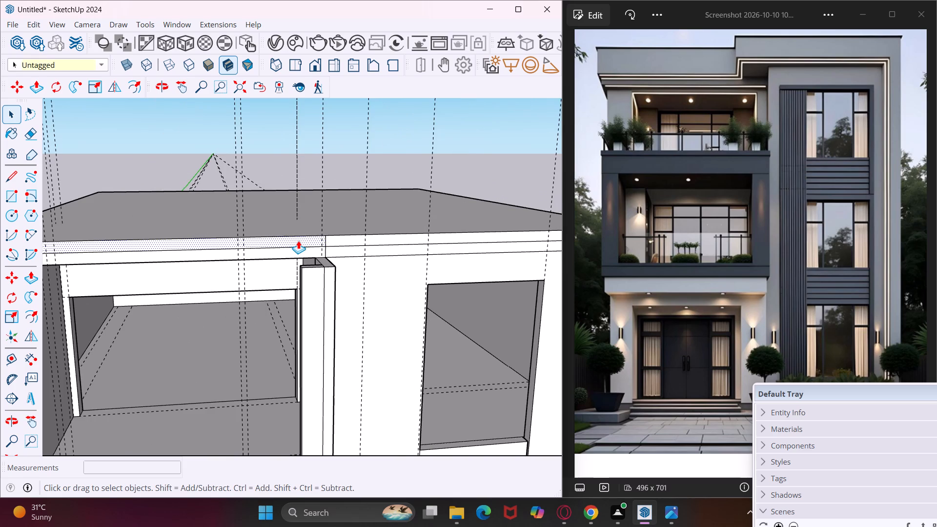
left_click(298, 241)
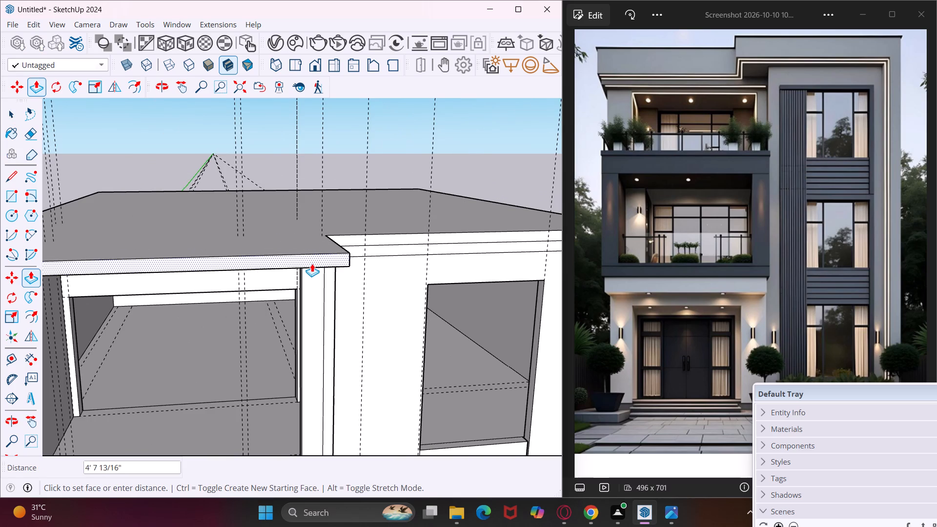
key("Escape")
left_click(309, 248)
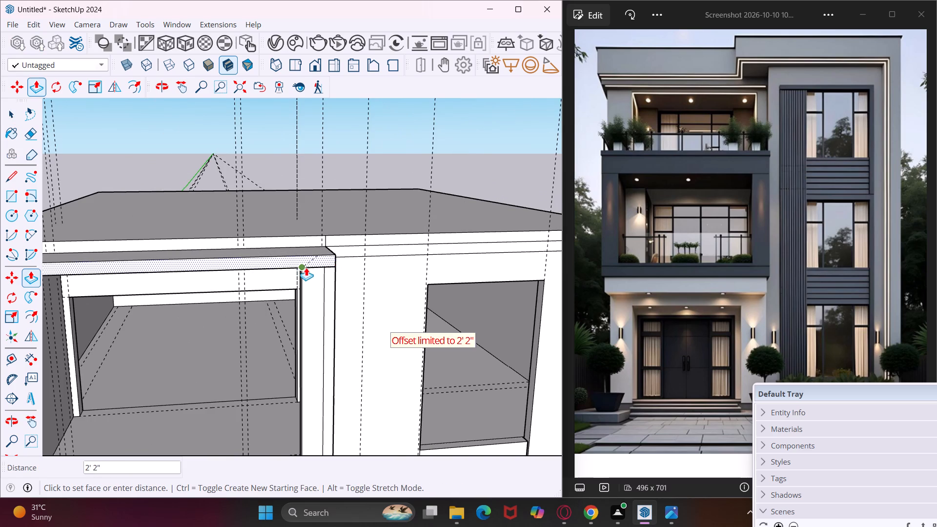
left_click(305, 269)
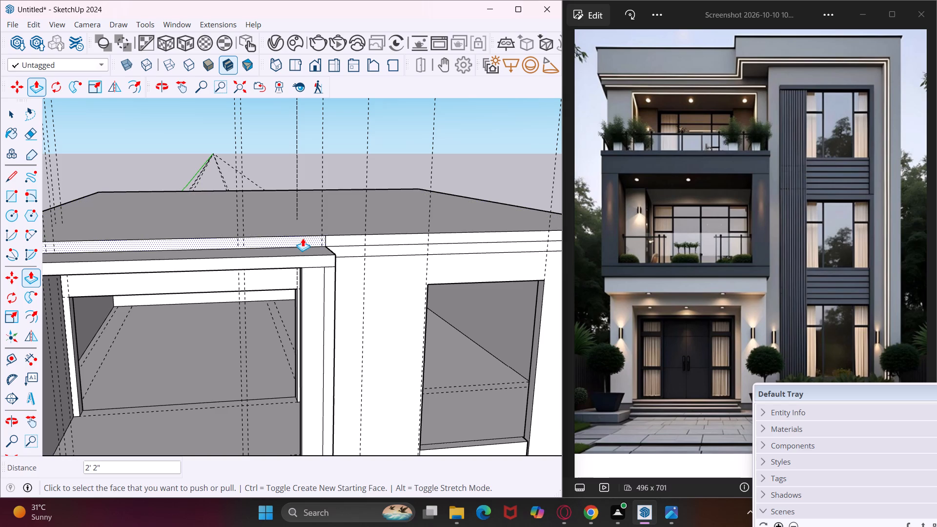
left_click(303, 238)
left_click(305, 258)
key("Escape")
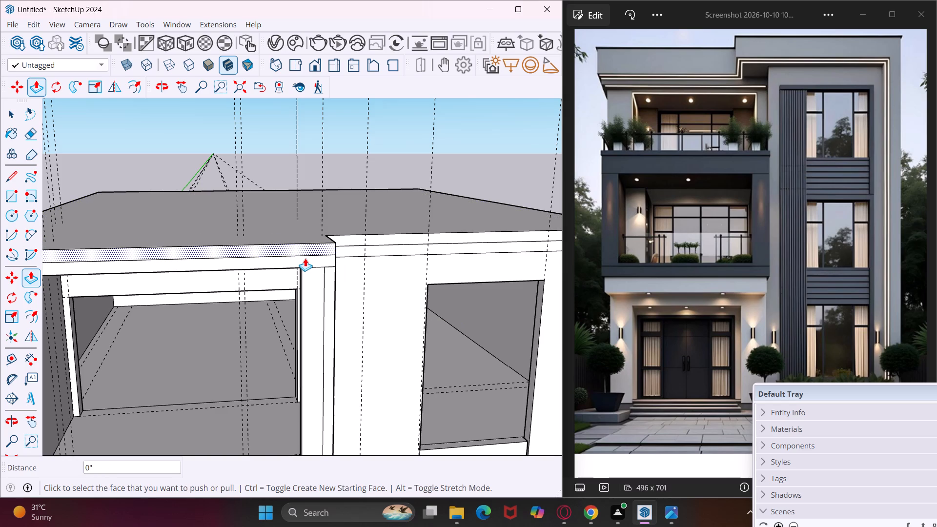
key("space")
Examine the extended slab over the balcony from below, the front and above.
middle_click_drag(260, 253, 367, 214)
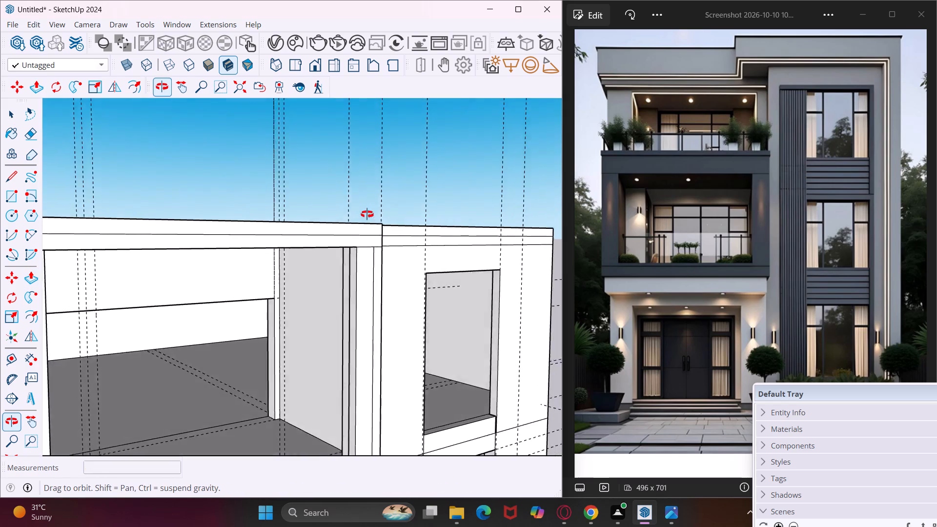
middle_click_drag(367, 214, 433, 150)
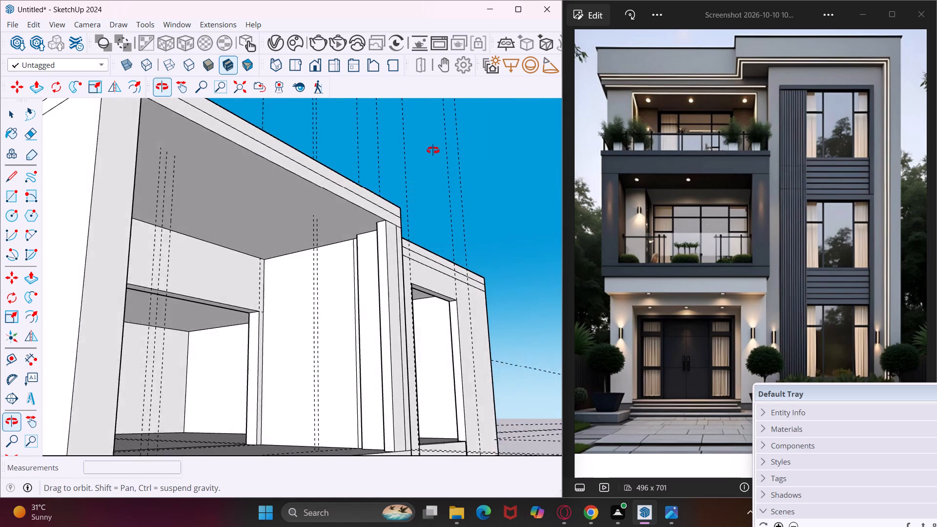
middle_click_drag(433, 150, 351, 202)
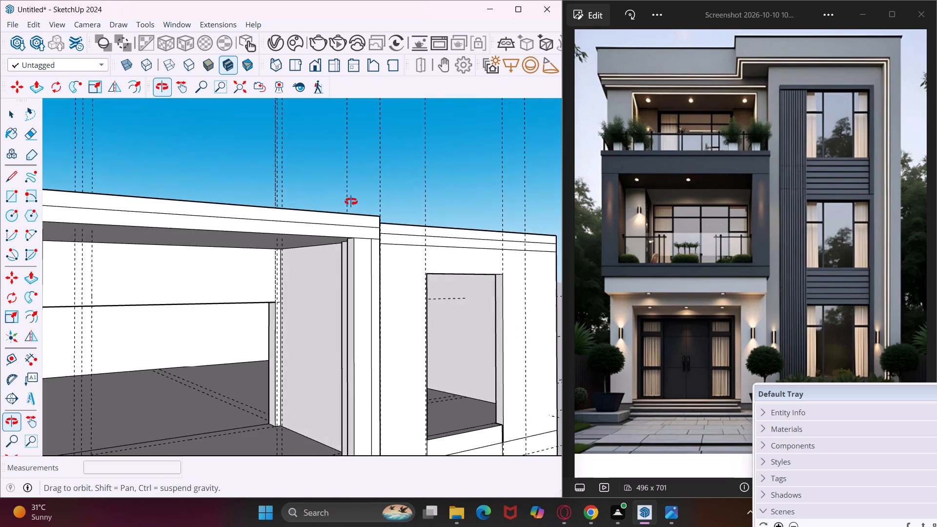
middle_click_drag(351, 202, 347, 200)
scroll(346, 199, "down", 4)
middle_click_drag(318, 192, 201, 227)
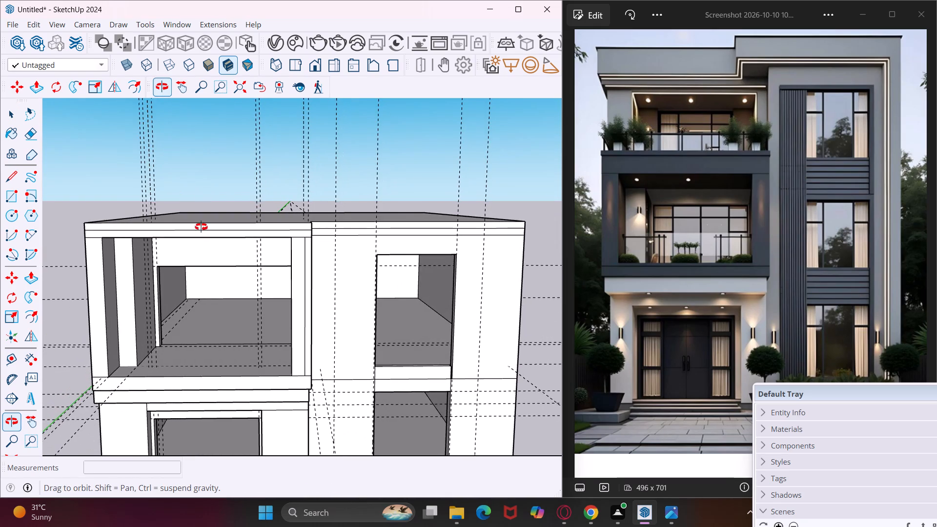
middle_click_drag(201, 227, 170, 285)
scroll(195, 233, "down", 3)
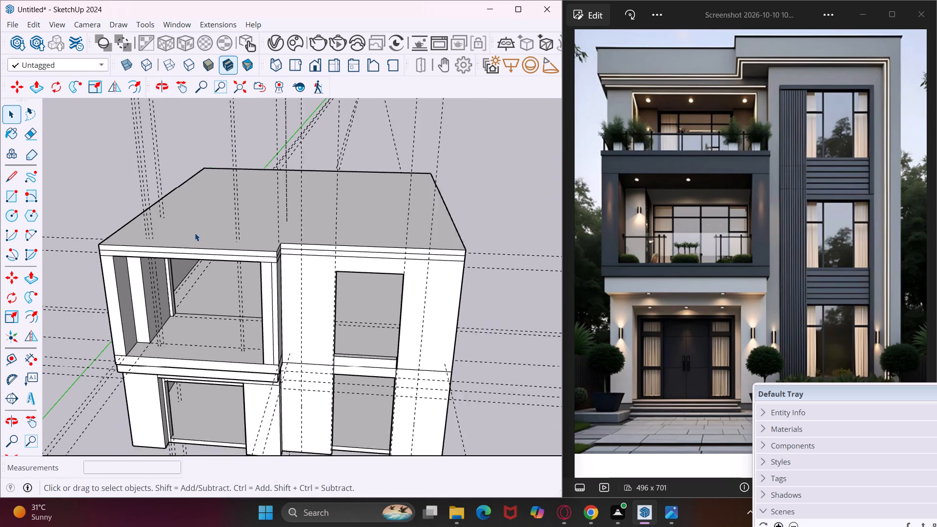
middle_click_drag(115, 208, 235, 238)
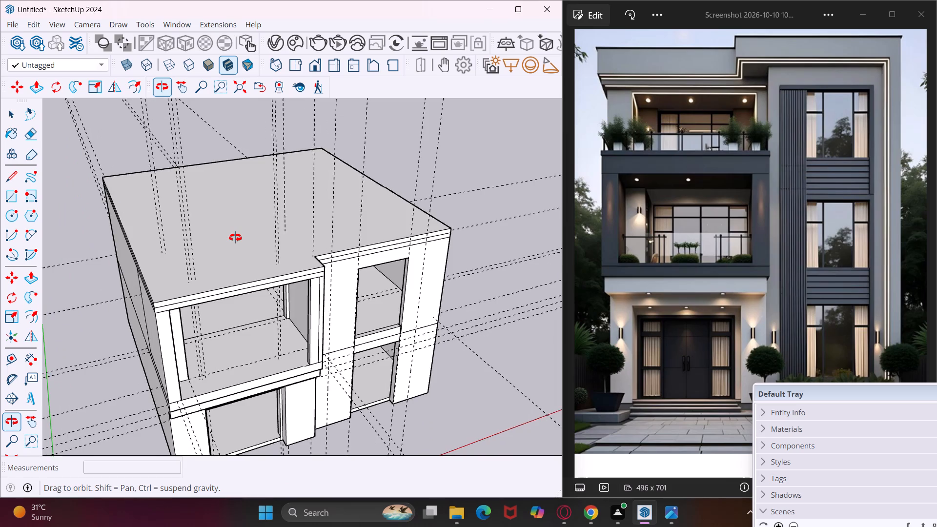
middle_click_drag(235, 238, 189, 259)
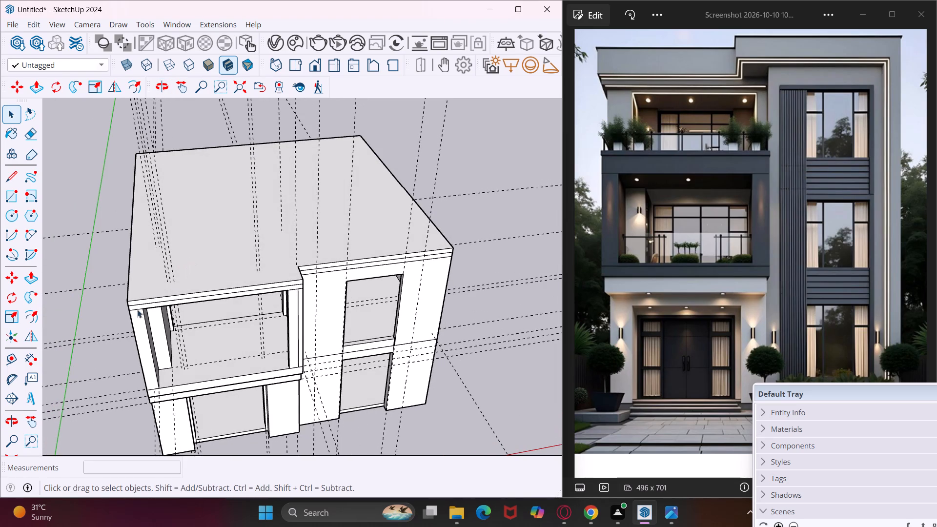
Draw a 1' vertical line across the balcony floor slab's side edge, down from the balcony side wall's rear bottom corner.
middle_click_drag(112, 361, 379, 249)
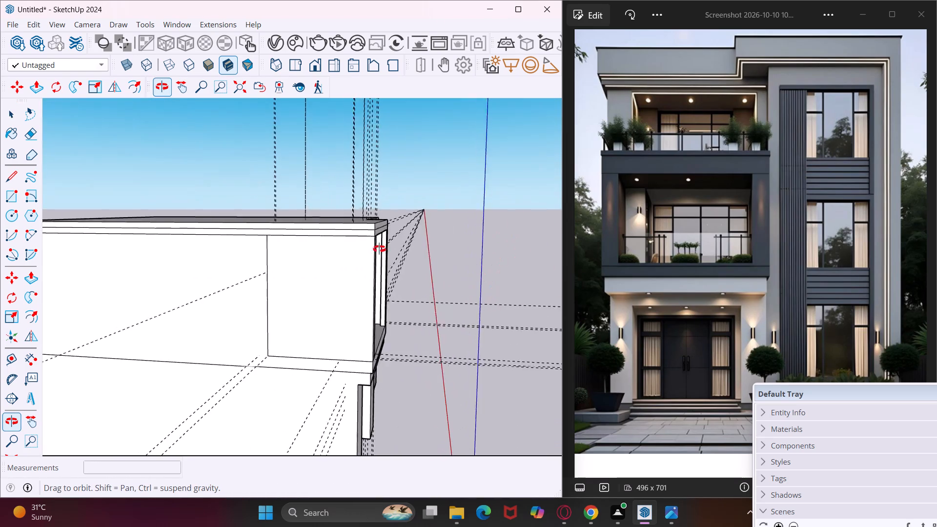
middle_click_drag(379, 249, 405, 246)
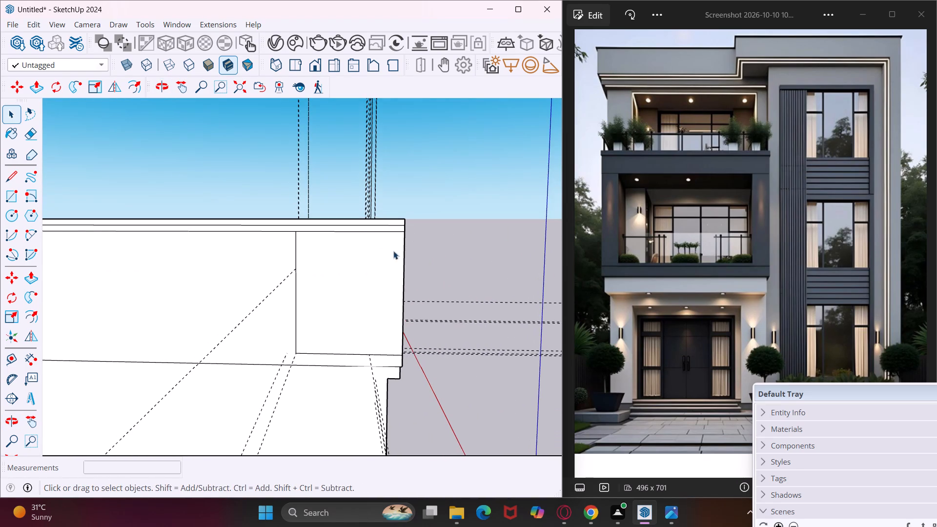
left_click(17, 178)
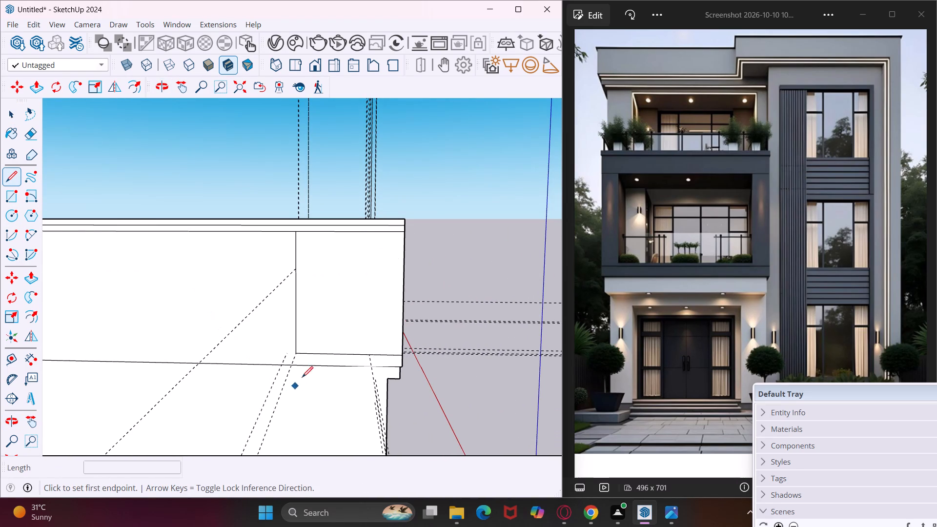
scroll(297, 366, "up", 8)
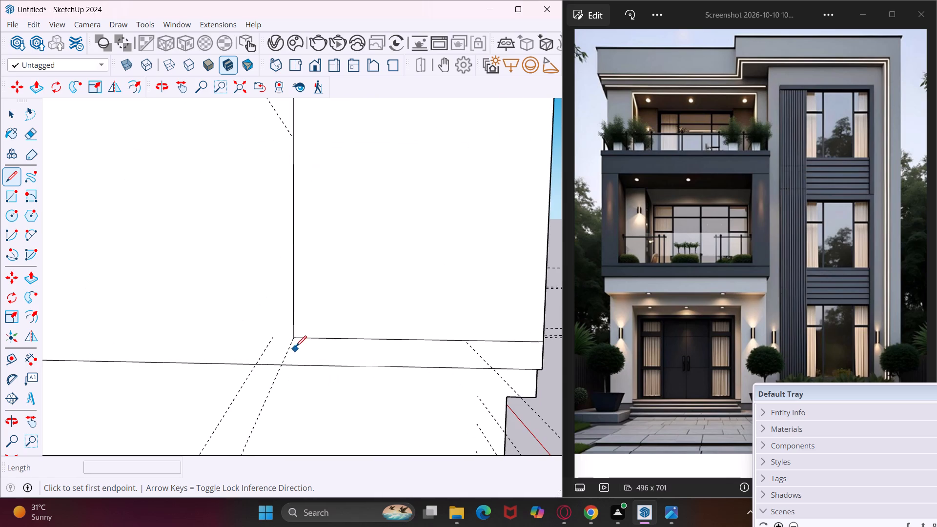
left_click(295, 339)
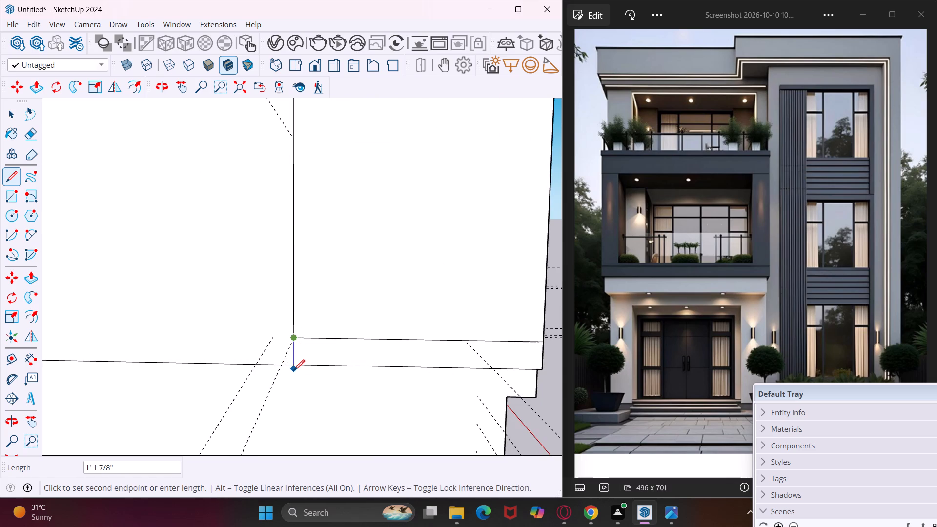
left_click(294, 367)
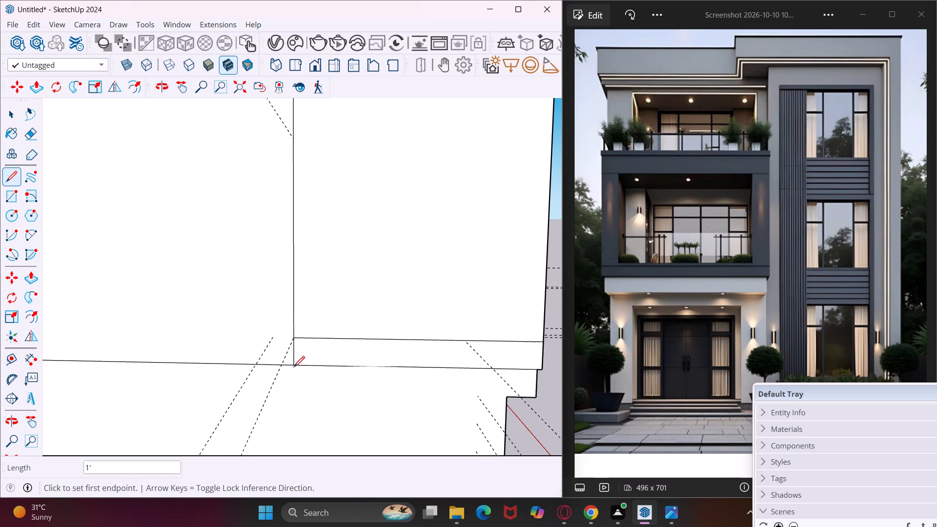
key("Escape")
key("space")
Push/pull the side face of the balcony floor slab outward 2".
left_click(338, 357)
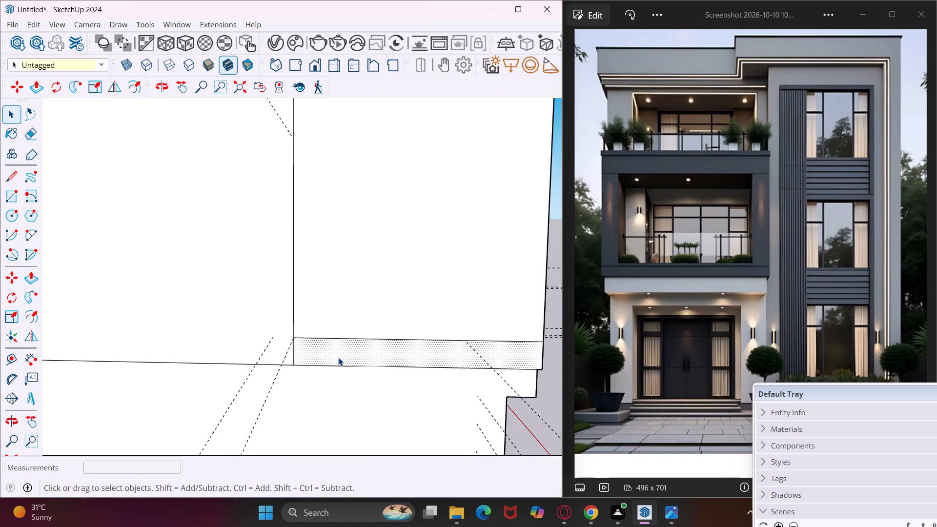
key("p")
left_click(338, 357)
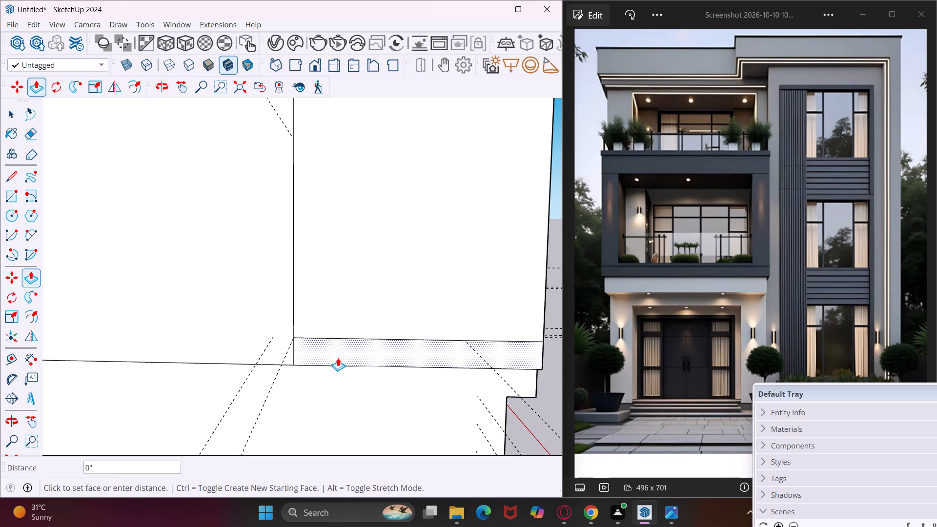
type("2\"")
key("Return")
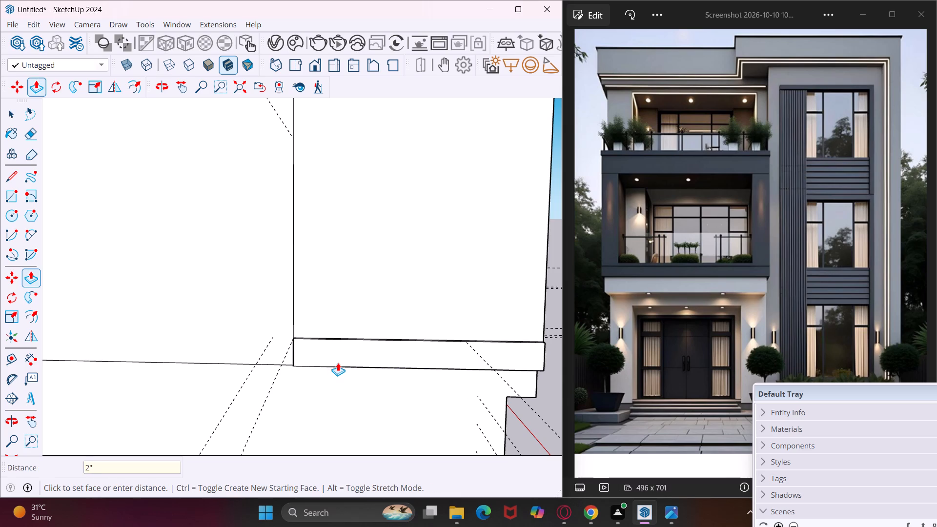
Push/pull the outer face of the balcony side wall outward 2", flush with the floor slab's side face below it.
middle_click_drag(381, 340, 185, 375)
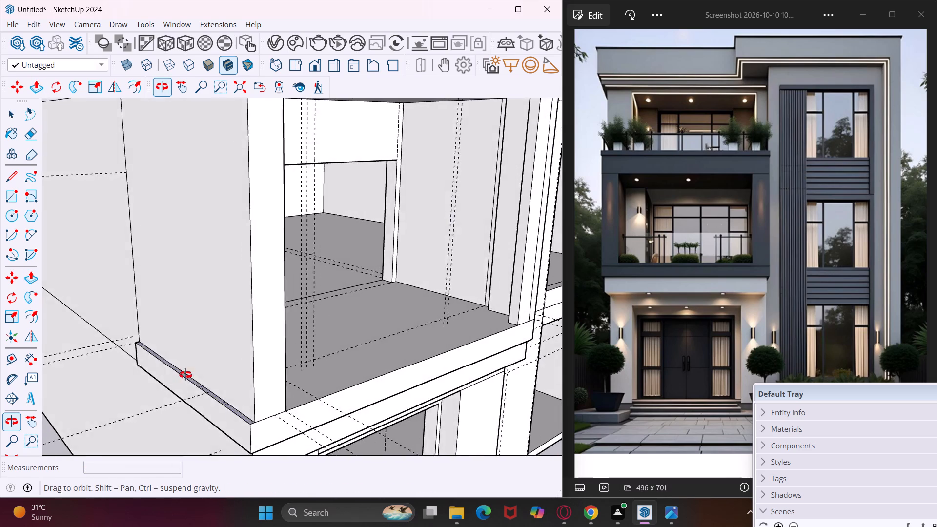
middle_click_drag(185, 375, 144, 366)
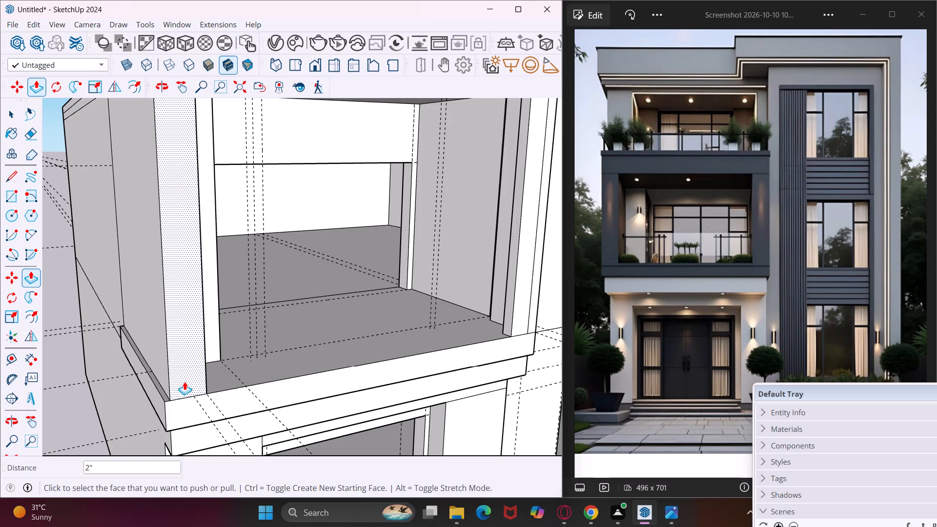
middle_click_drag(184, 382, 212, 386)
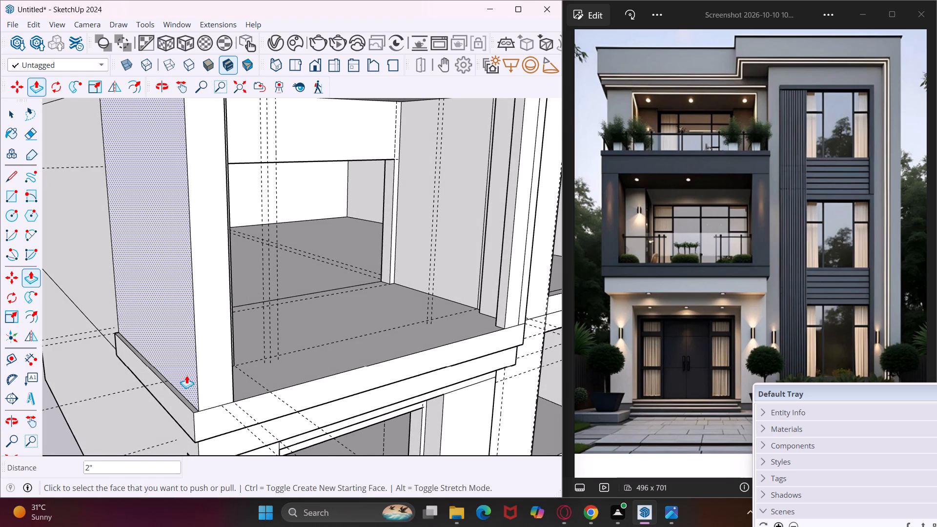
left_click(186, 375)
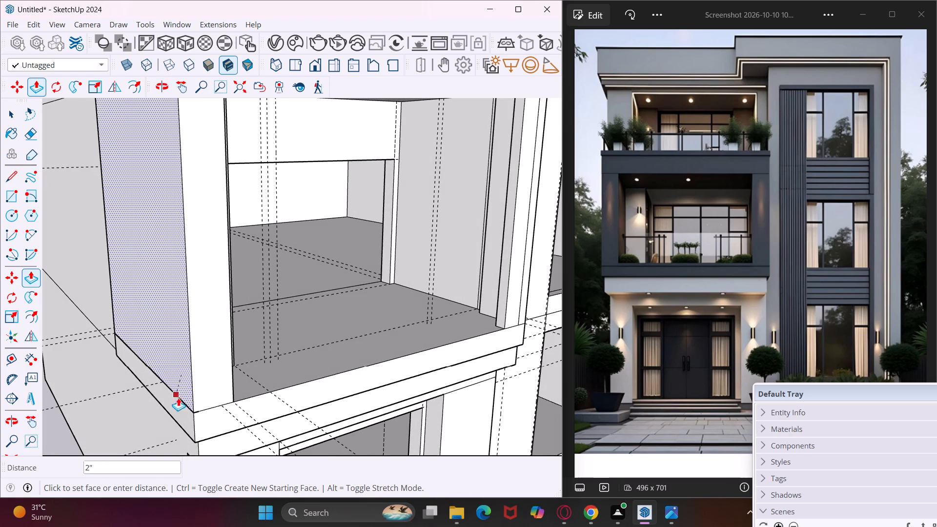
left_click(183, 415)
Examine the thickened balcony side wall and its junction with the slab above from the front and the side.
middle_click_drag(253, 360, 204, 371)
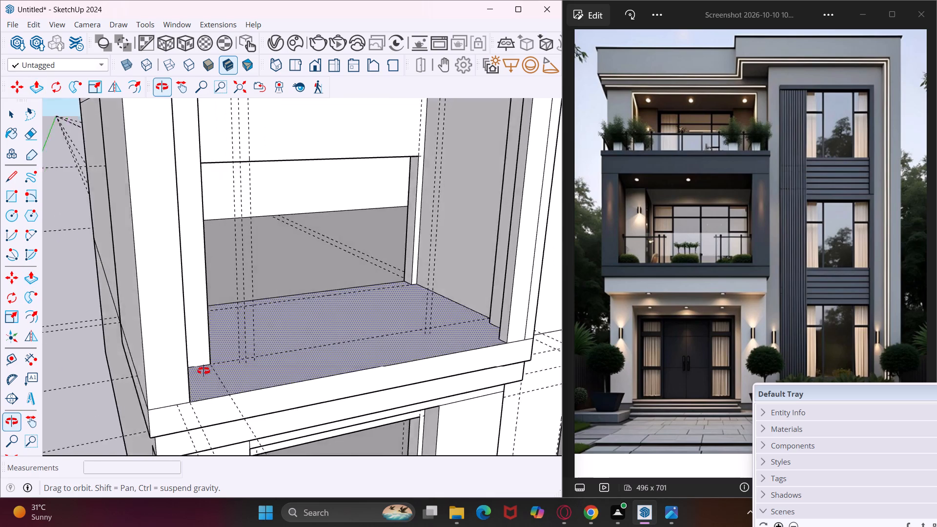
middle_click_drag(204, 371, 180, 376)
scroll(176, 374, "down", 4)
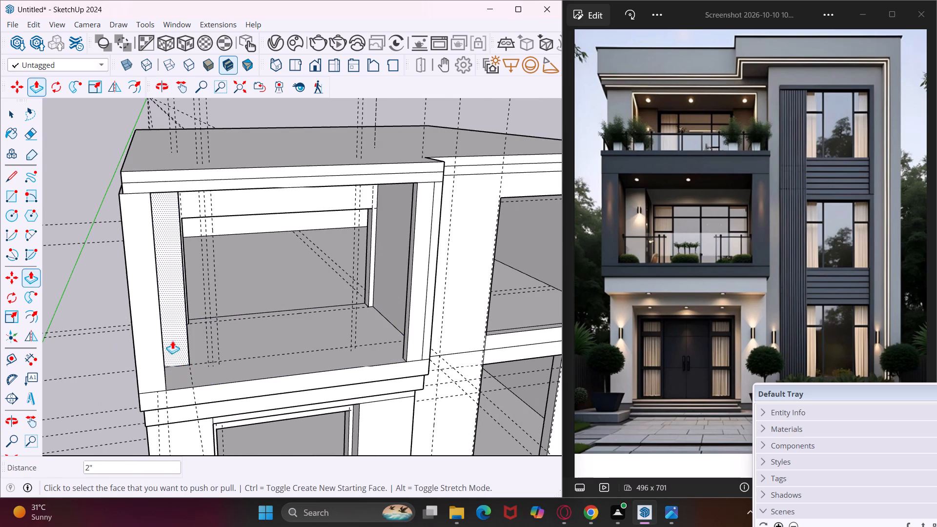
middle_click_drag(102, 180, 235, 197)
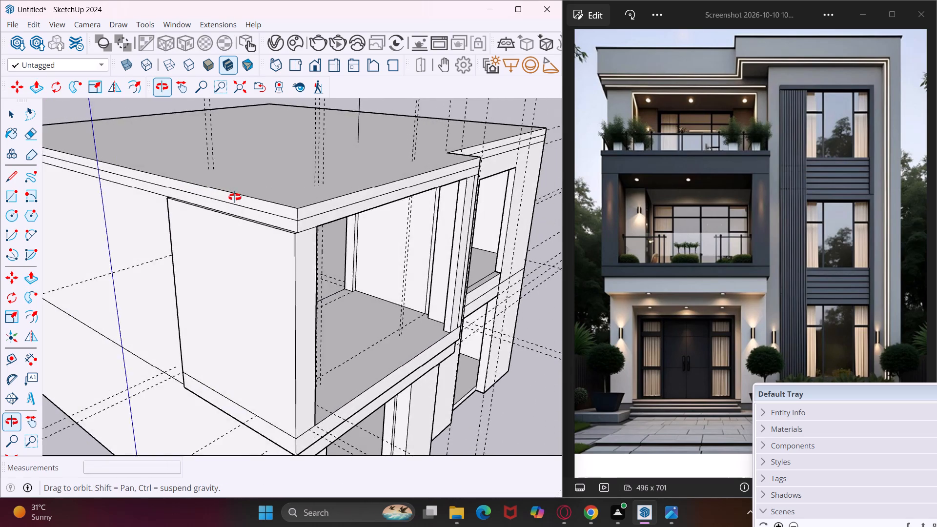
middle_click_drag(235, 197, 277, 199)
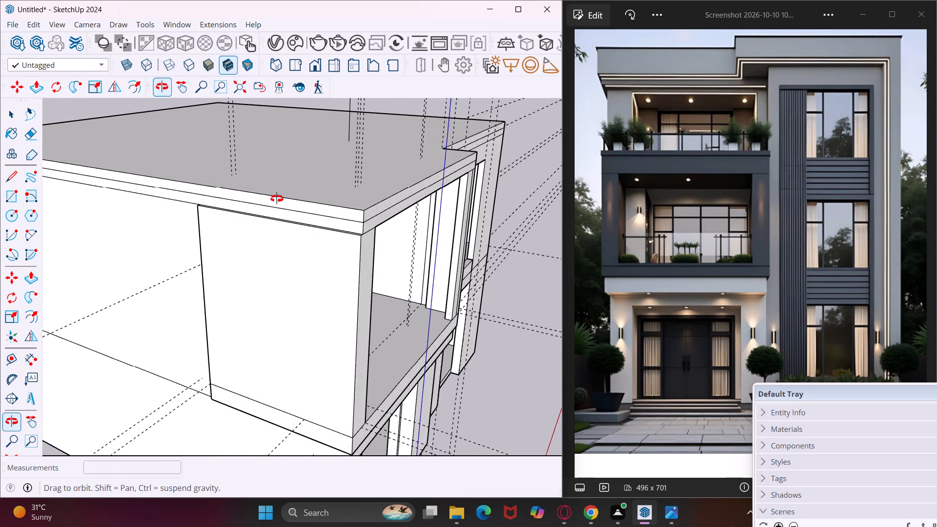
middle_click_drag(277, 199, 308, 203)
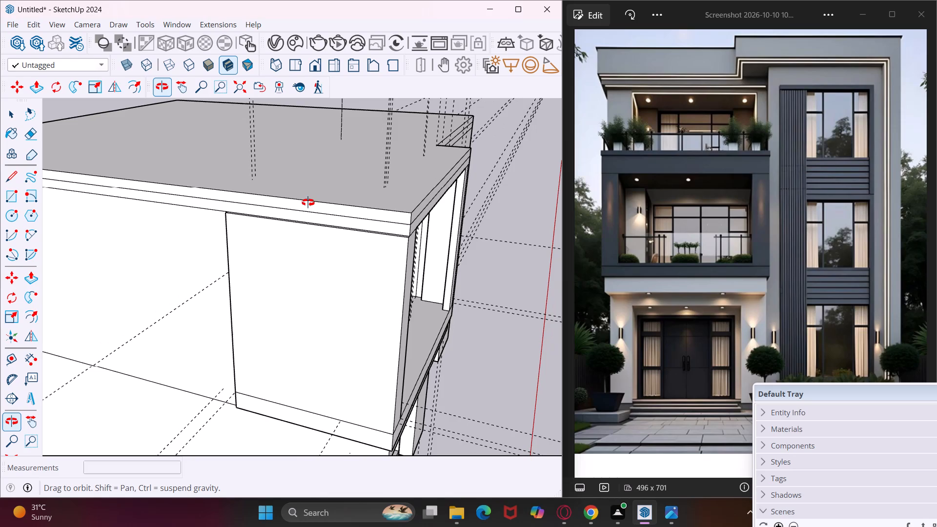
middle_click_drag(308, 203, 305, 205)
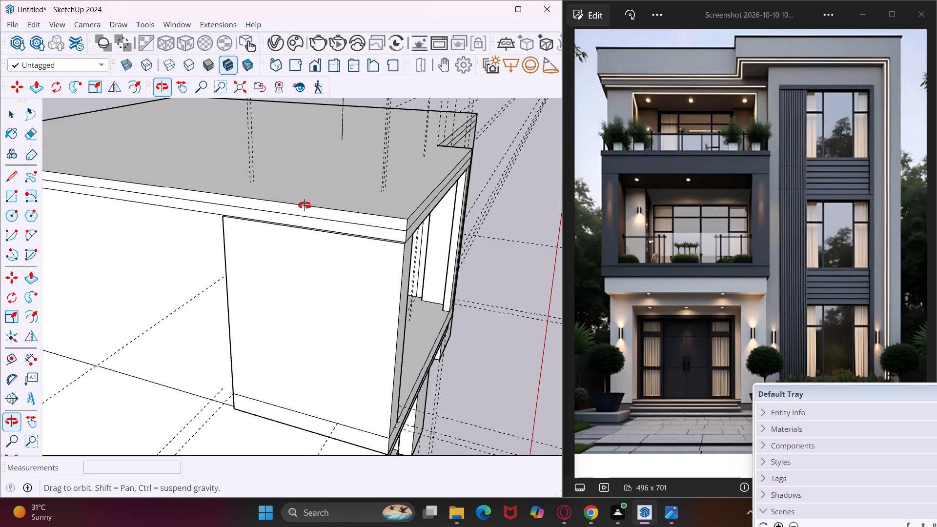
middle_click_drag(305, 205, 316, 211)
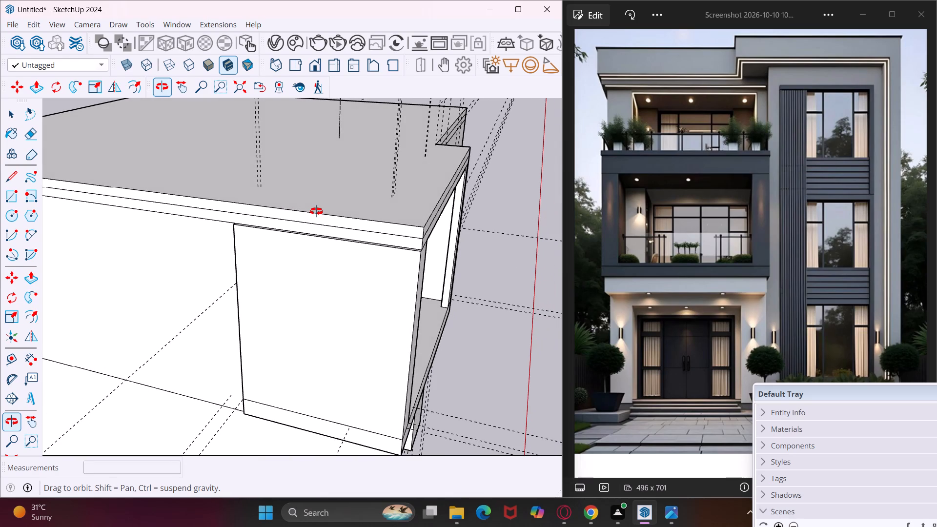
middle_click_drag(316, 211, 327, 211)
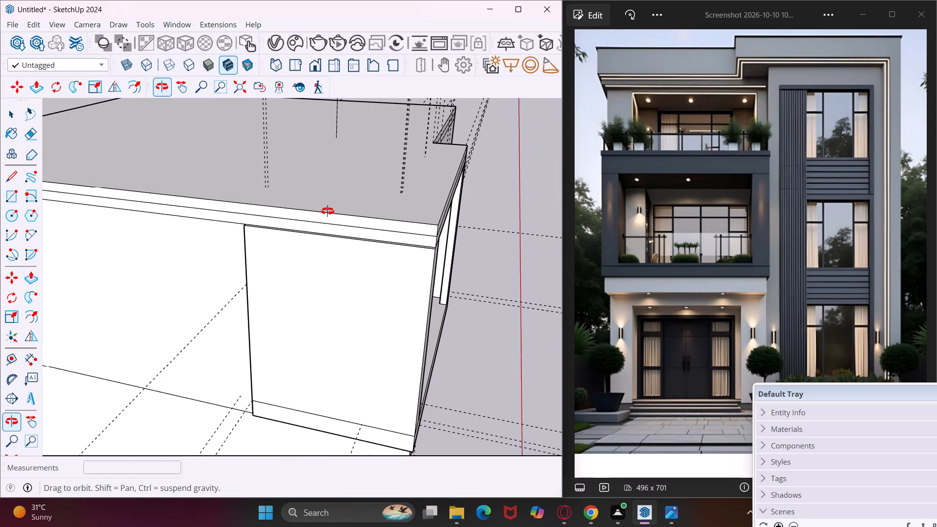
middle_click_drag(327, 211, 326, 189)
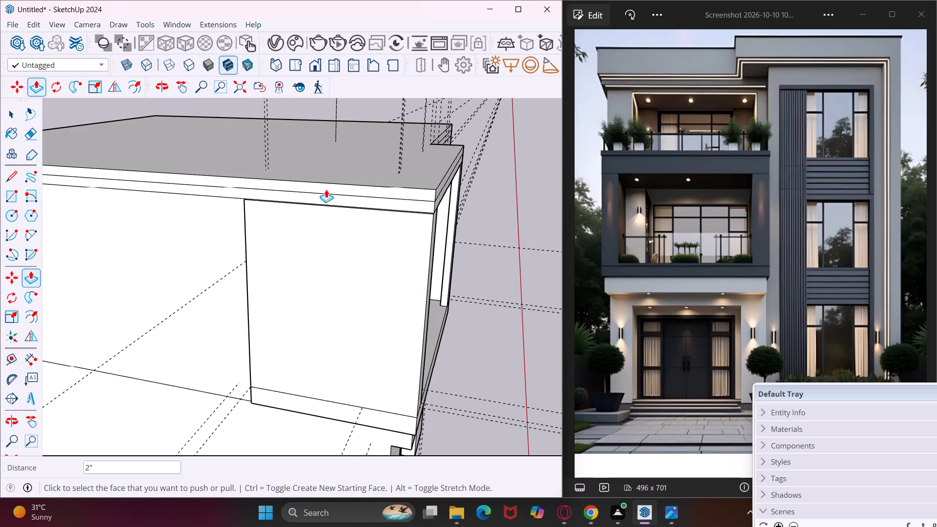
key("Escape")
key("space")
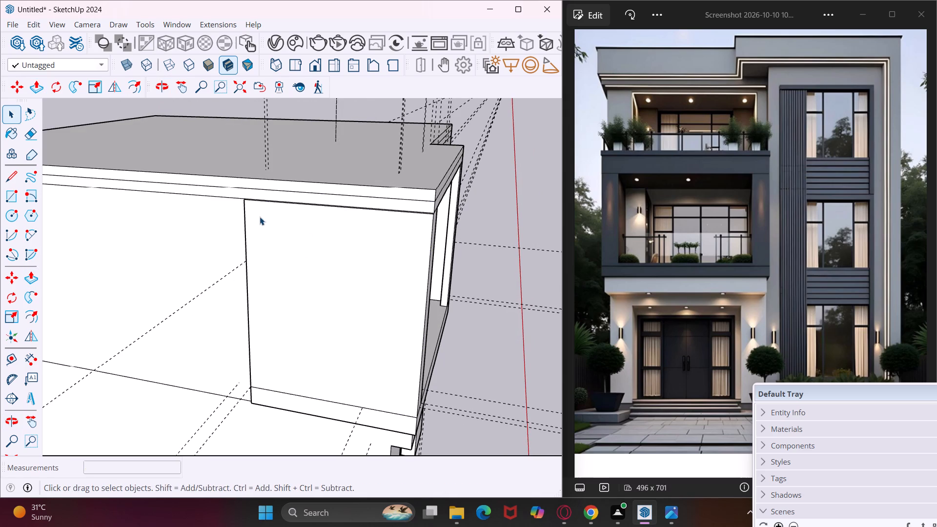
Draw two stacked 6" vertical lines across both upper slab bands on the side, up from the balcony side wall's rear top corner.
middle_click_drag(242, 206, 304, 243)
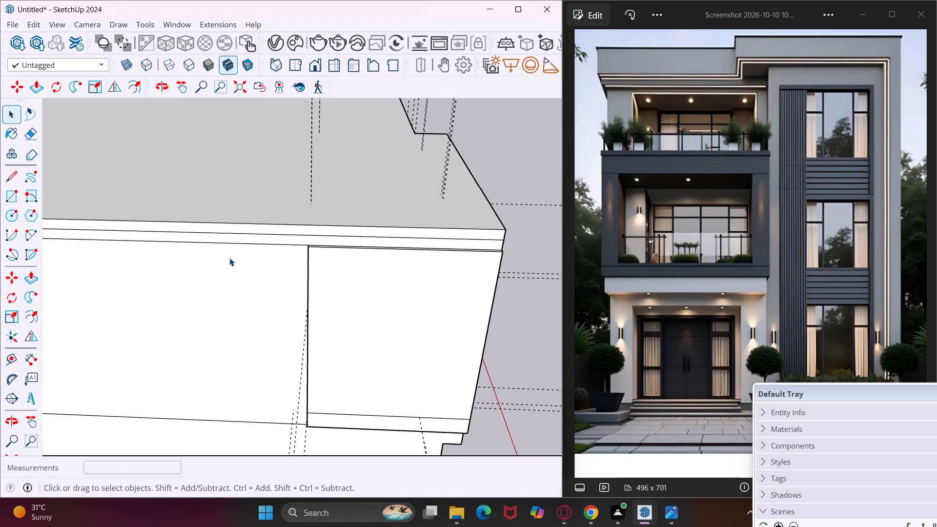
left_click(18, 176)
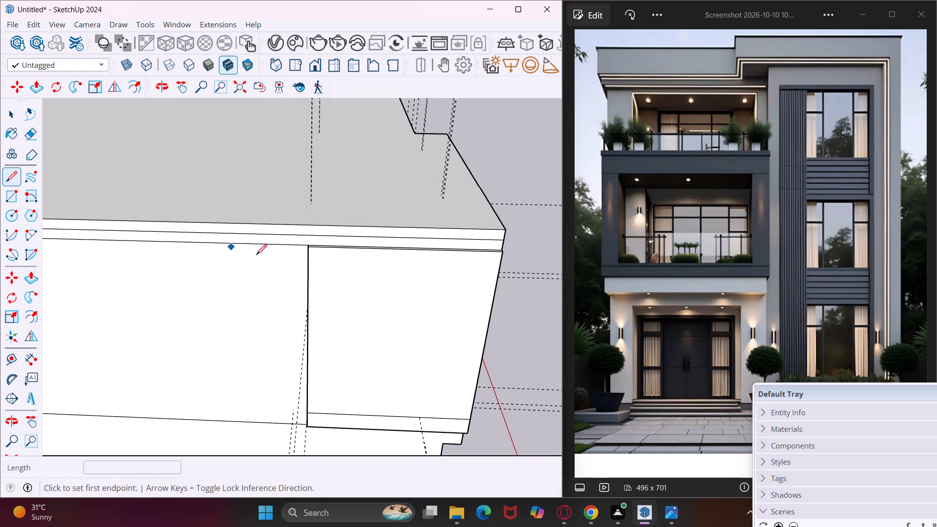
scroll(313, 245, "up", 13)
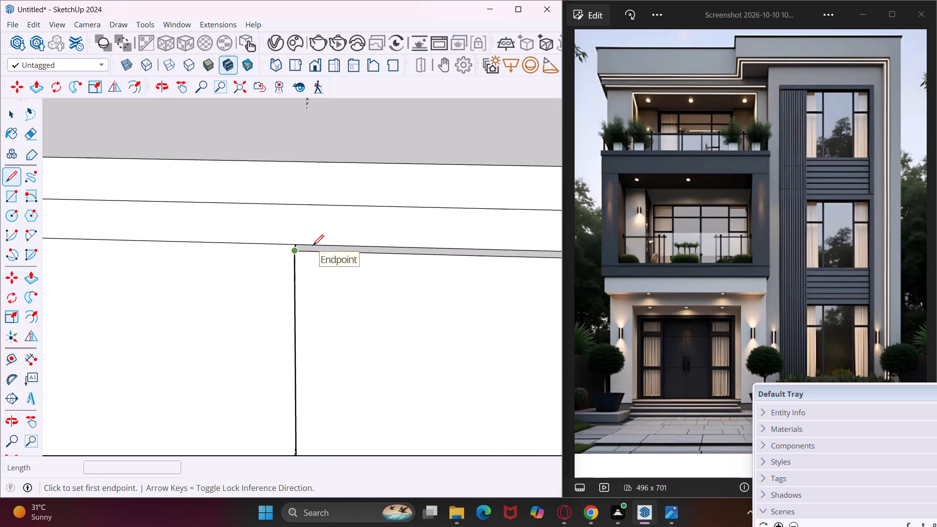
left_click(296, 245)
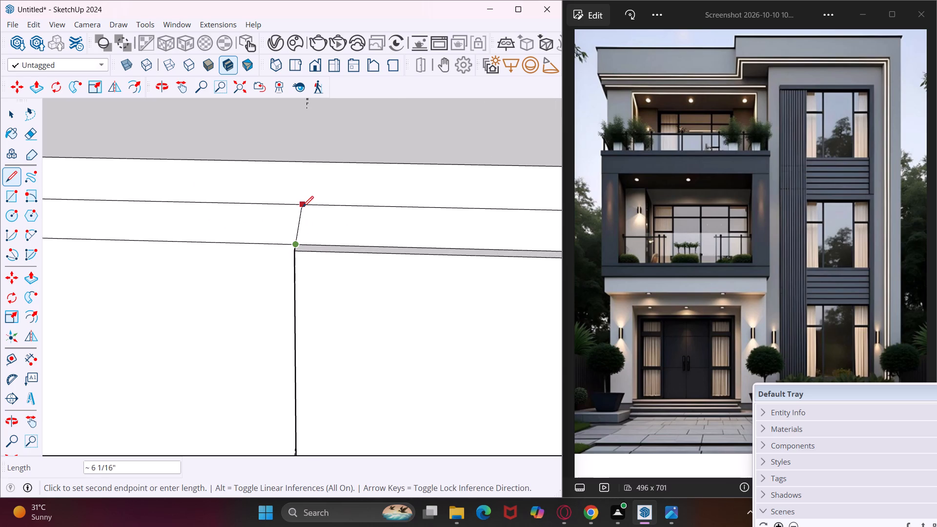
left_click(297, 206)
left_click(296, 205)
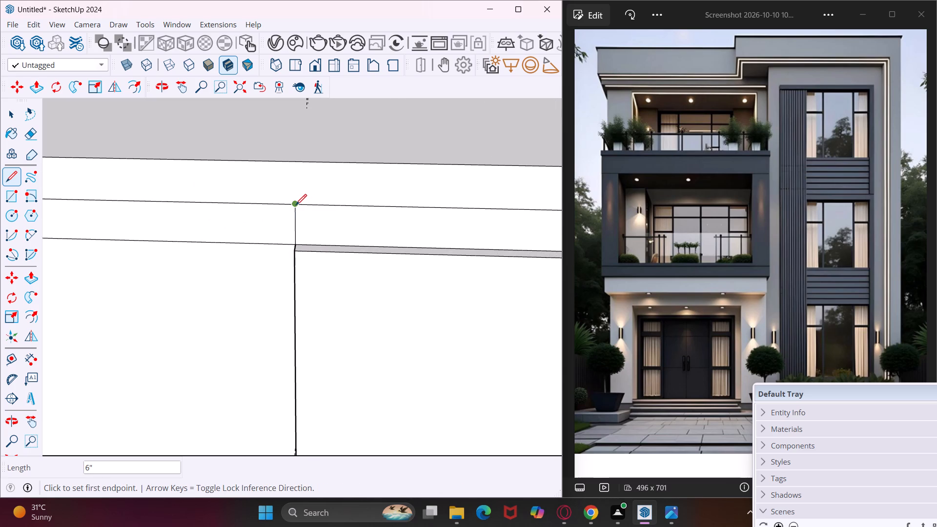
left_click(296, 162)
key("Escape")
key("space")
Push/pull the side faces of both upper slab bands above the balcony side wall outward 2", flush with the wall.
middle_click_drag(352, 209, 301, 201)
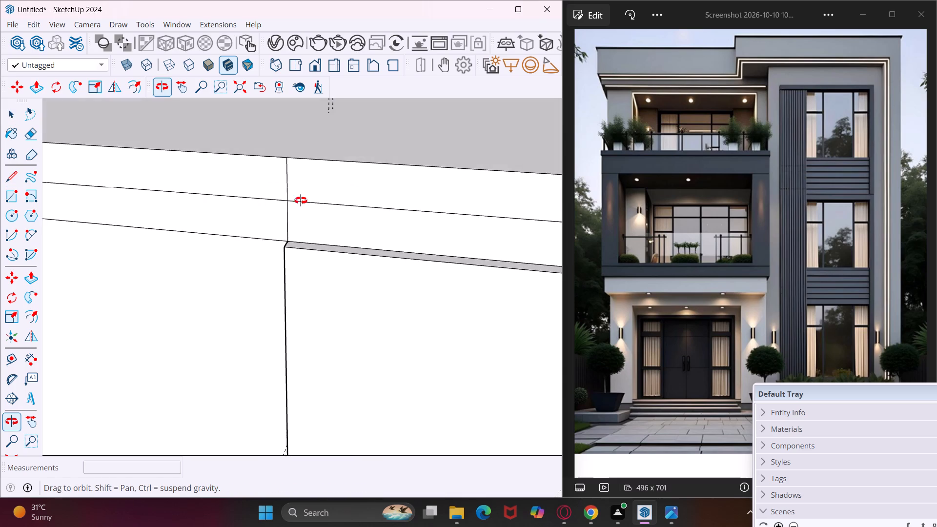
middle_click_drag(301, 201, 232, 190)
scroll(284, 225, "down", 2)
scroll(358, 242, "down", 7)
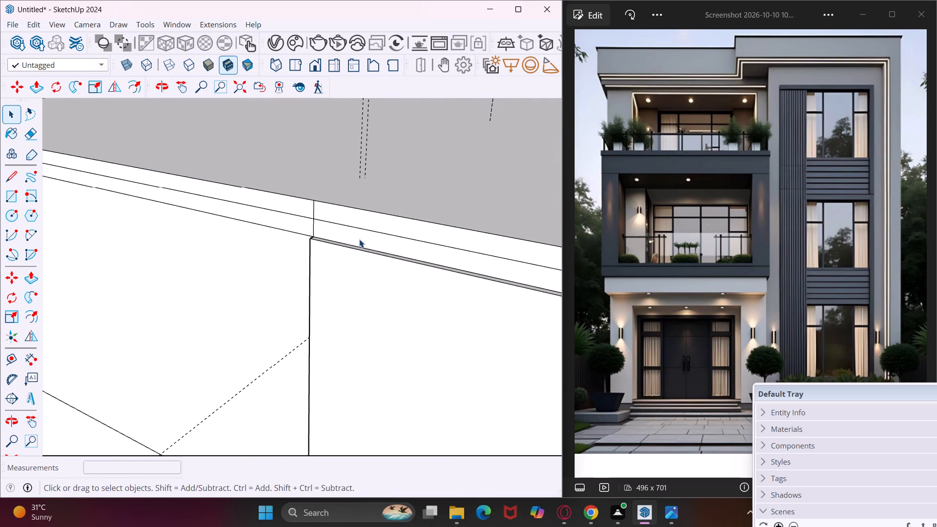
scroll(359, 239, "down", 1)
left_click(362, 240)
key("p")
left_click(362, 240)
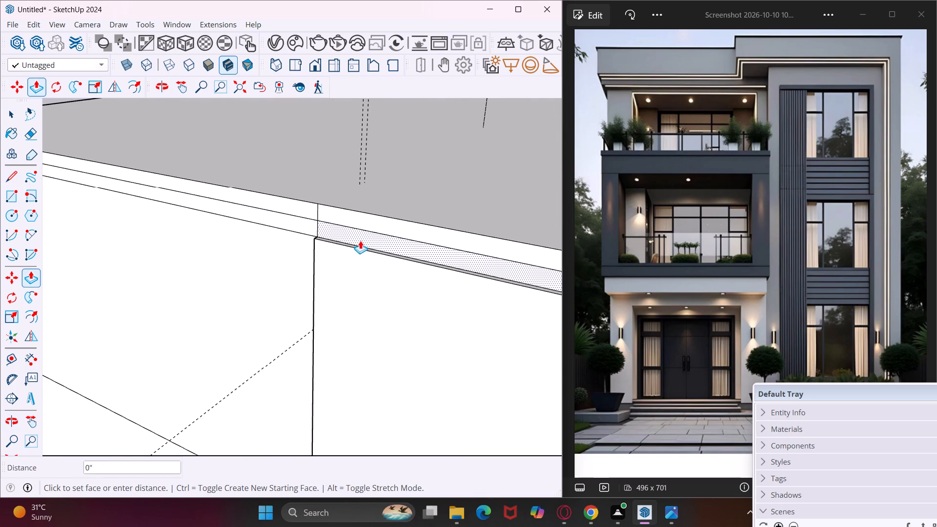
left_click(357, 245)
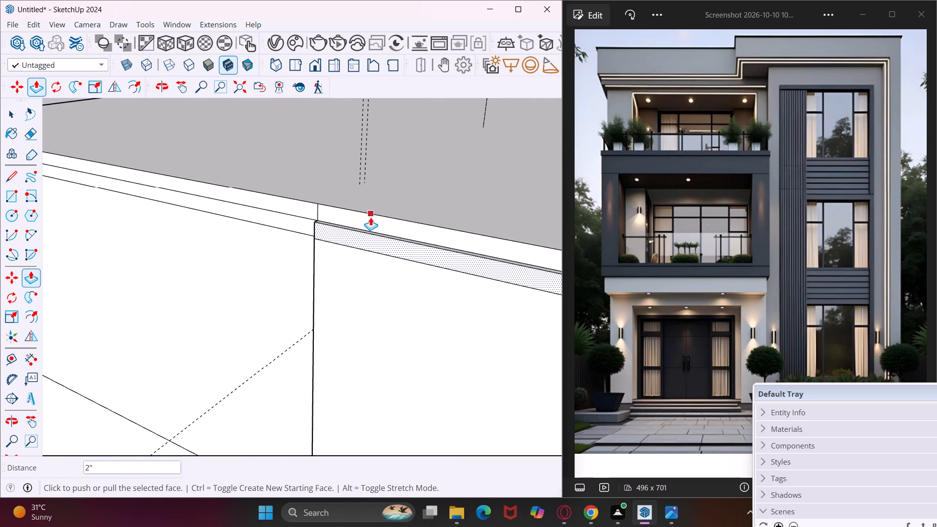
key("Escape")
left_click(371, 221)
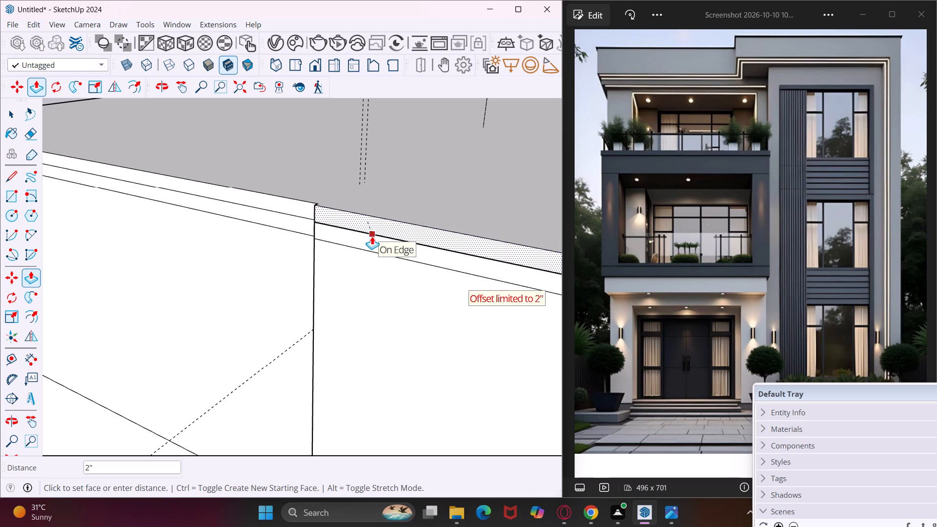
left_click(372, 236)
middle_click_drag(392, 187, 268, 185)
scroll(250, 192, "down", 3)
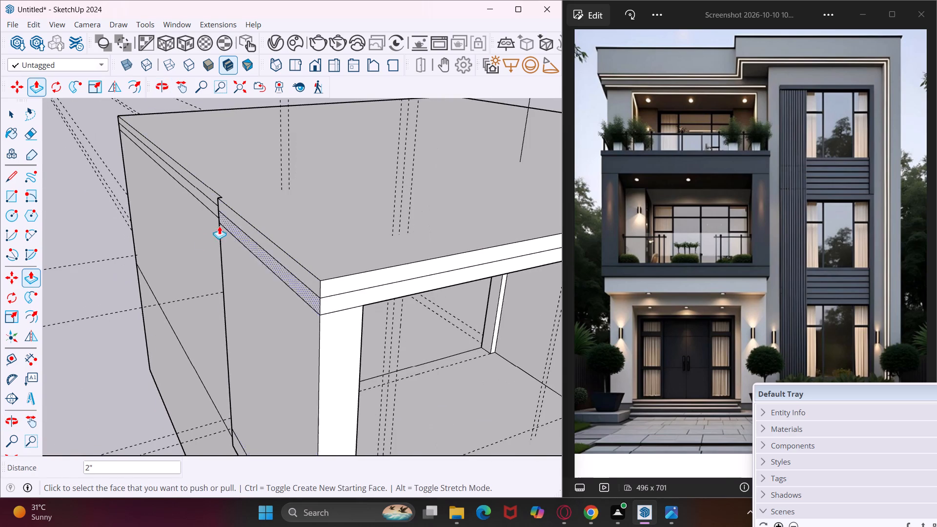
Examine the balcony frame and its slab junctions from the front, below and above.
key("Escape")
key("space")
middle_click_drag(342, 288, 320, 268)
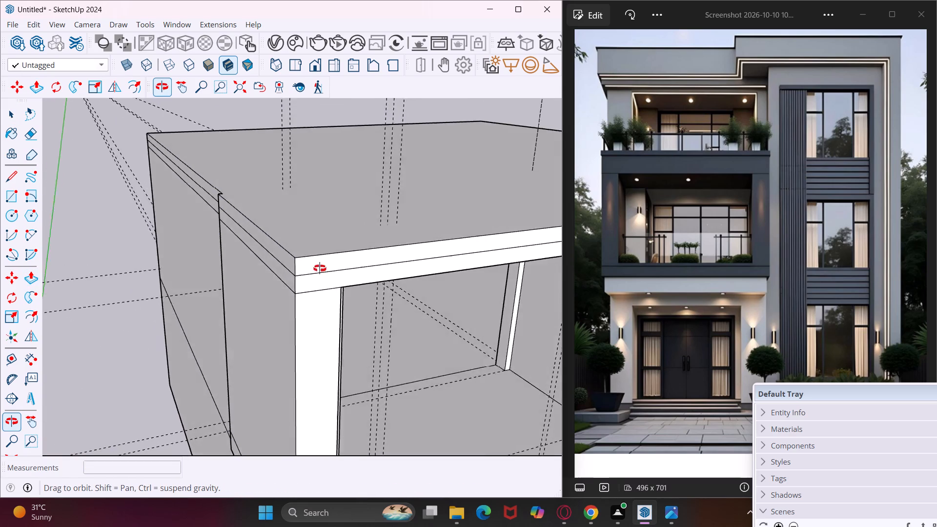
middle_click_drag(320, 268, 267, 232)
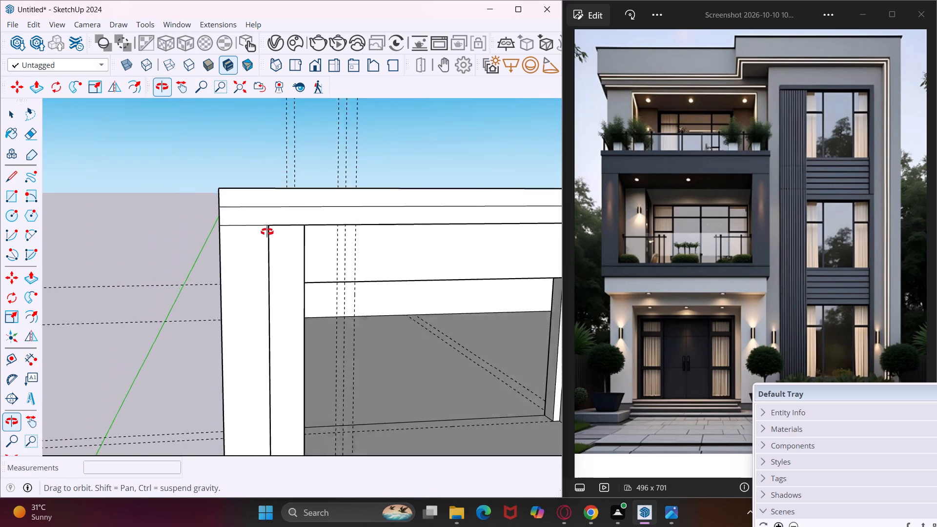
middle_click_drag(267, 232, 224, 272)
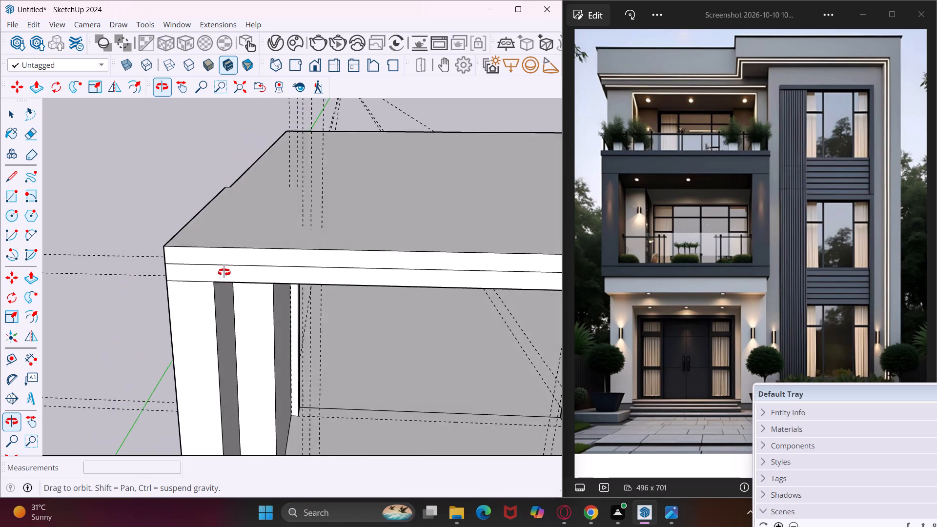
middle_click_drag(224, 272, 188, 263)
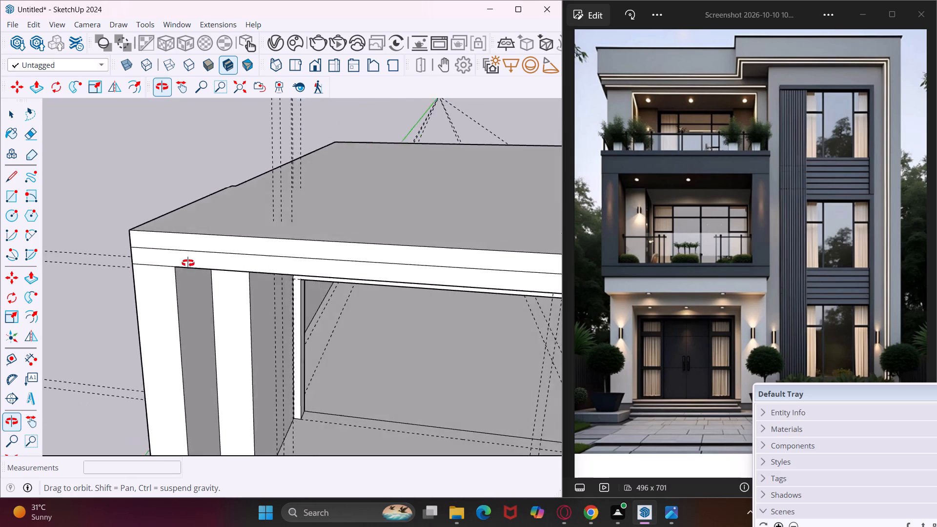
middle_click_drag(188, 263, 209, 205)
scroll(210, 203, "down", 13)
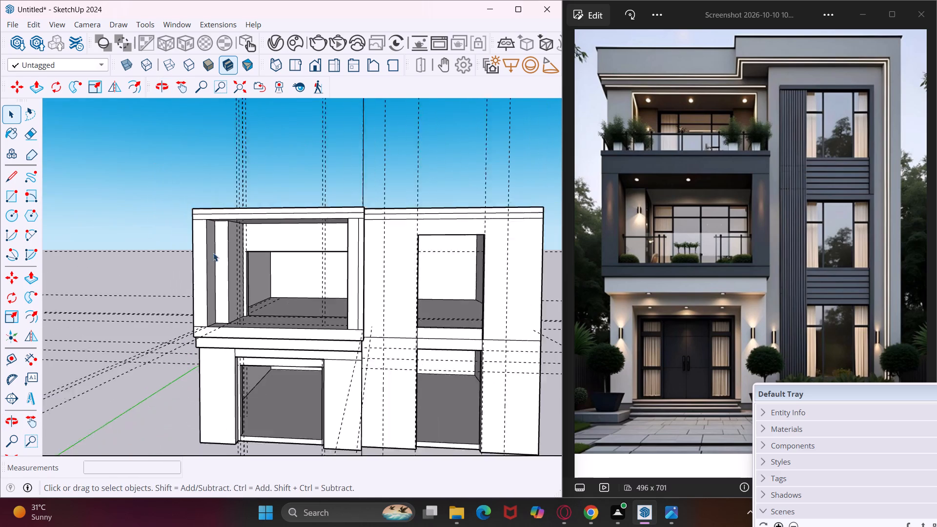
scroll(213, 253, "down", 1)
scroll(207, 322, "up", 6)
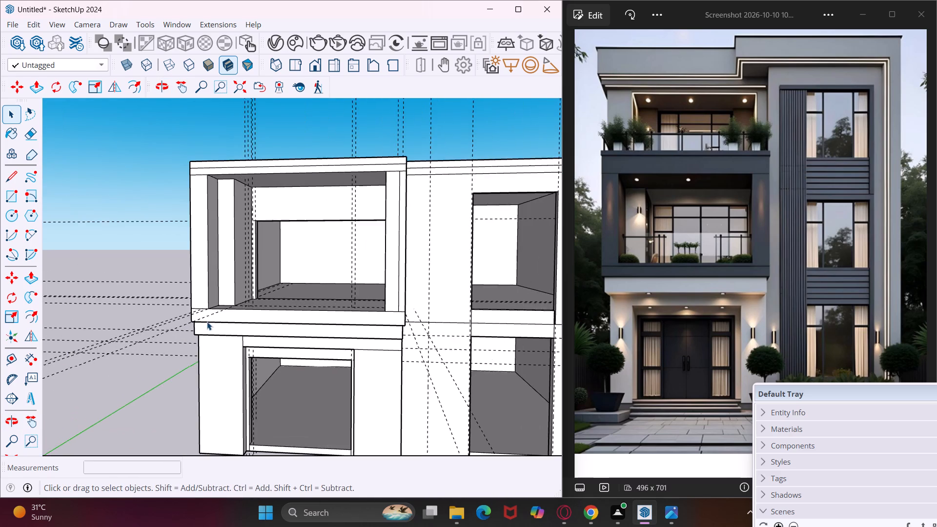
scroll(207, 322, "up", 3)
middle_click_drag(207, 322, 334, 234)
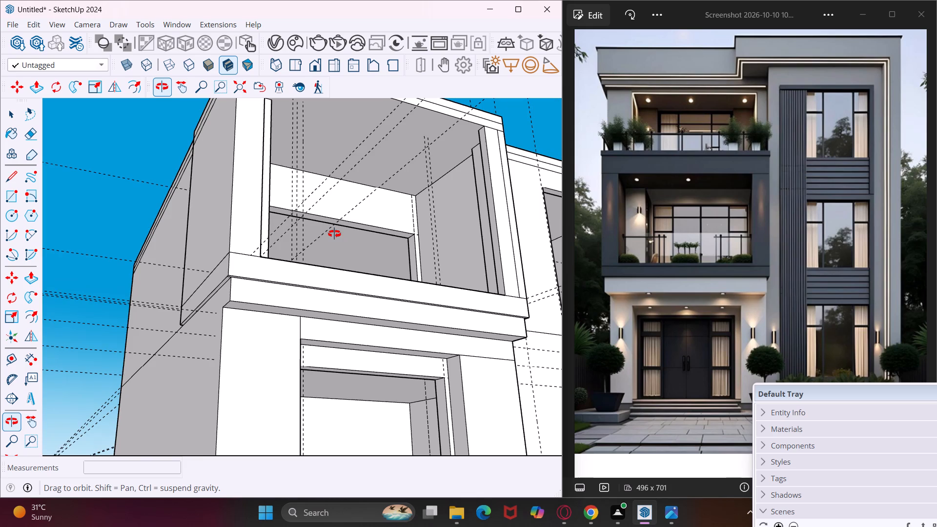
middle_click_drag(334, 234, 335, 233)
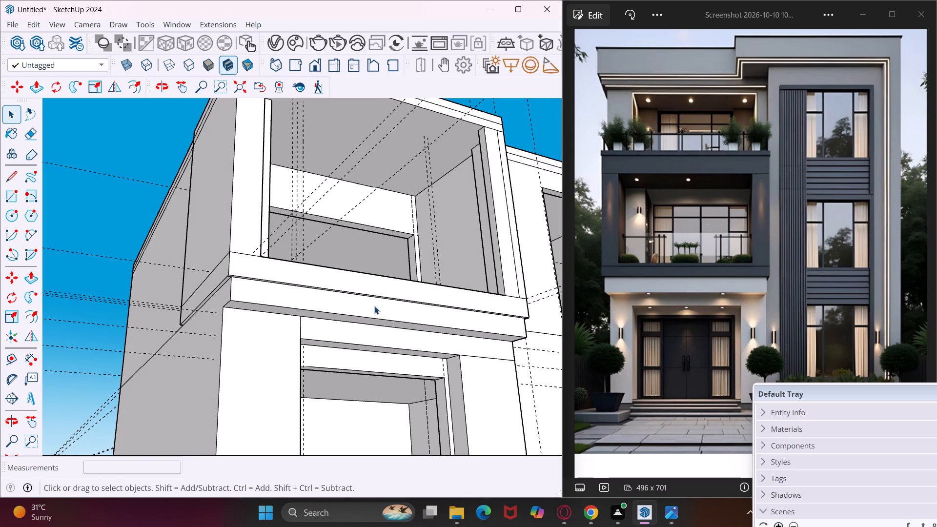
middle_click_drag(383, 309, 222, 338)
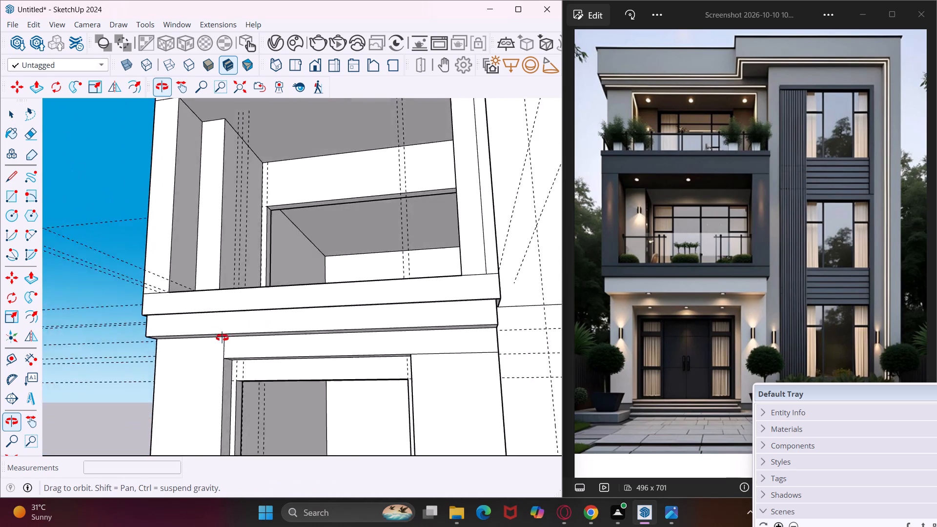
middle_click_drag(222, 338, 202, 310)
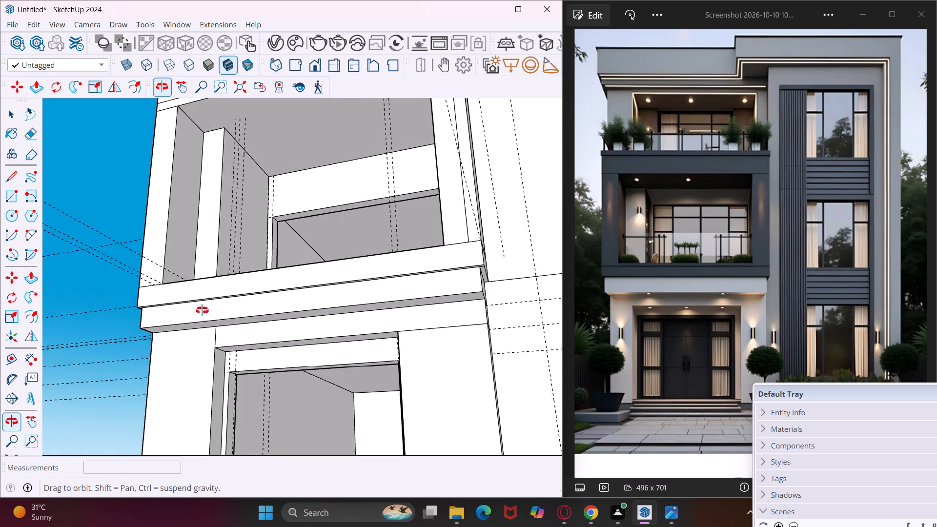
middle_click_drag(202, 310, 195, 372)
scroll(188, 363, "down", 4)
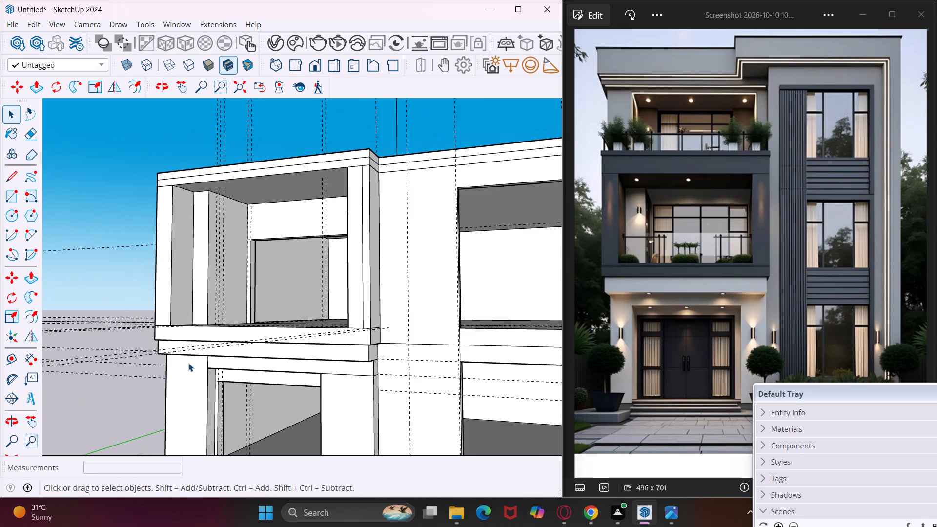
middle_click_drag(235, 247, 287, 405)
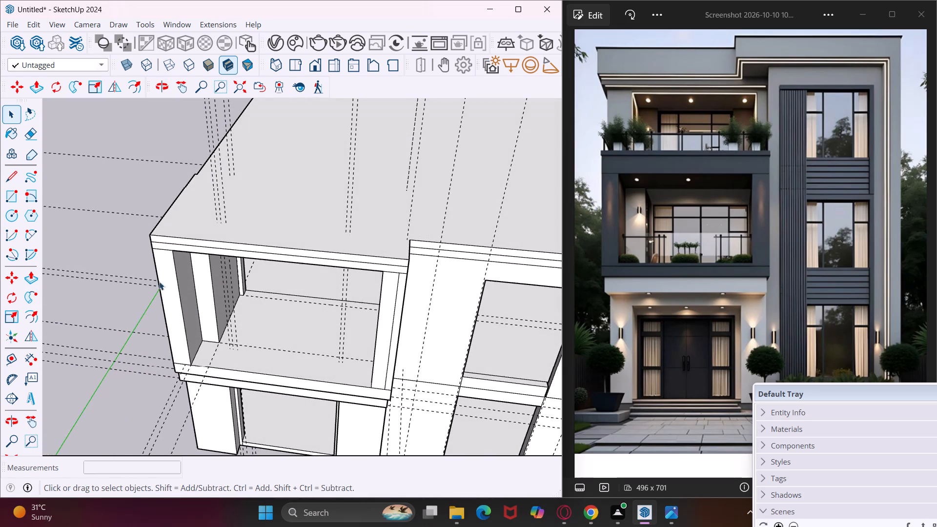
middle_click_drag(108, 243, 177, 264)
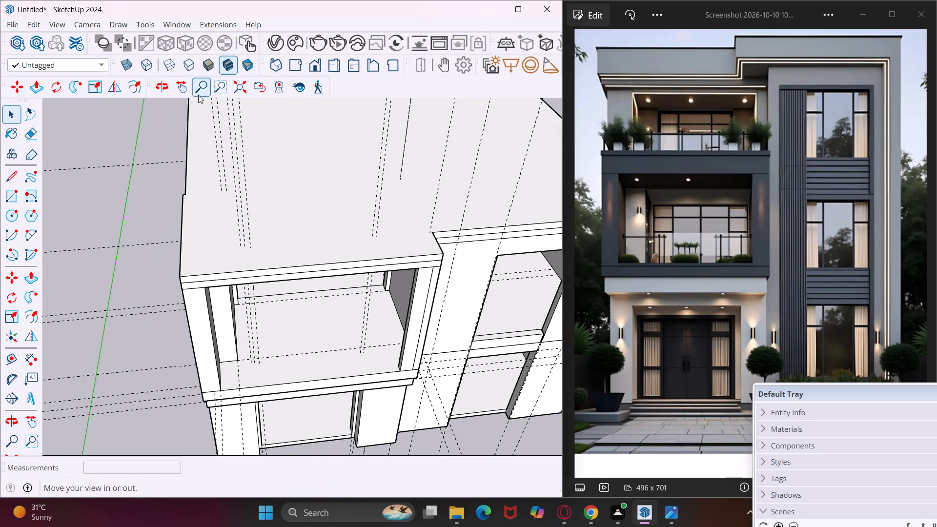
Place construction guides 9" inside the top slab's balcony-side edge and its rear edge.
left_click(183, 89)
left_click_drag(211, 176, 120, 305)
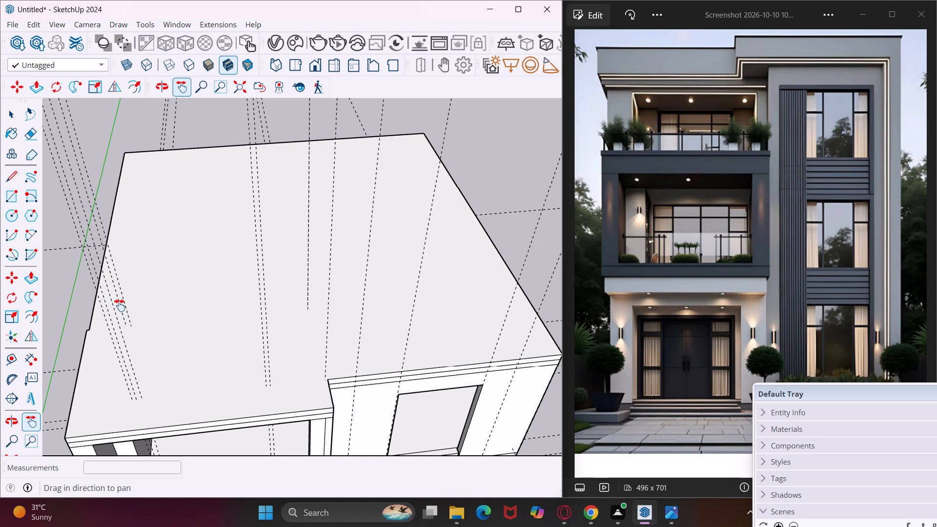
key("Escape")
key("space")
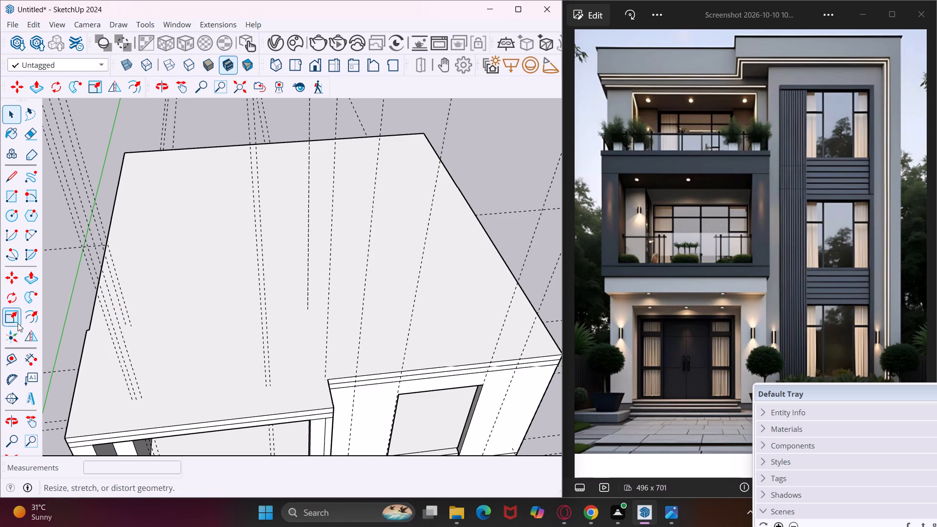
left_click(3, 354)
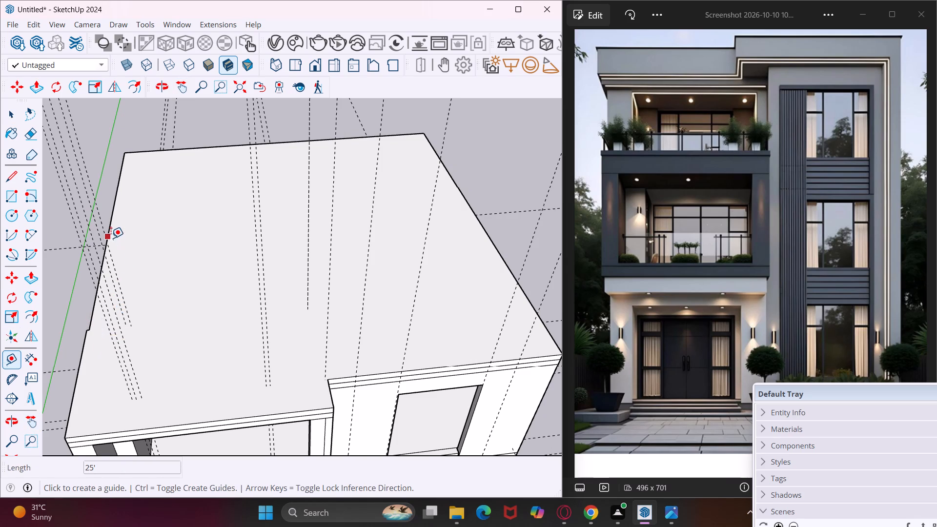
left_click(111, 237)
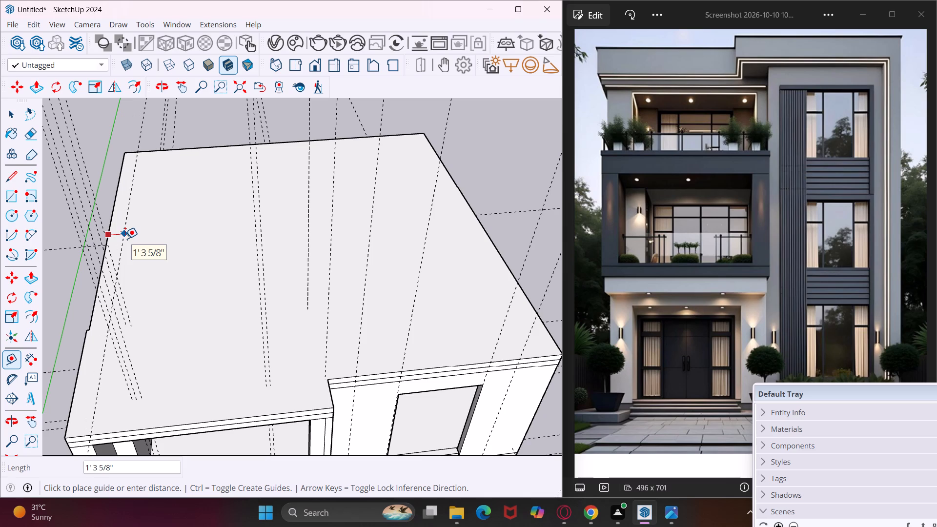
type("9\"")
key("Return")
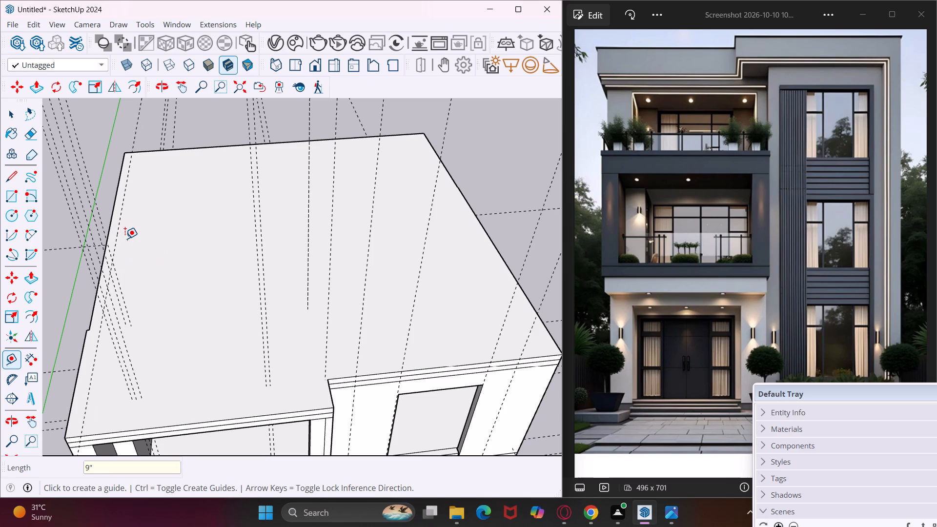
left_click(210, 148)
type("9\"")
key("Return")
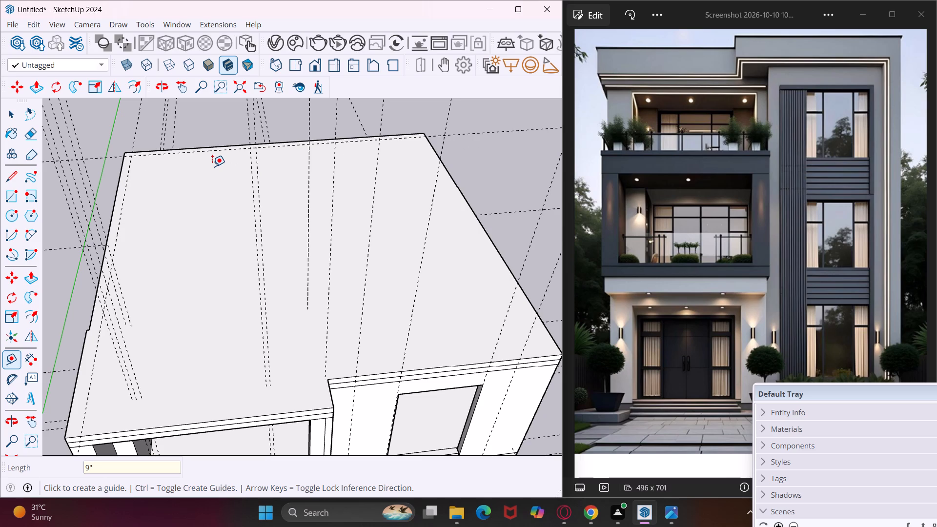
Place construction guides 9" inside the top slab's side edge opposite the balcony and the front edge above the window bay.
left_click(496, 249)
type("9\"")
key("Return")
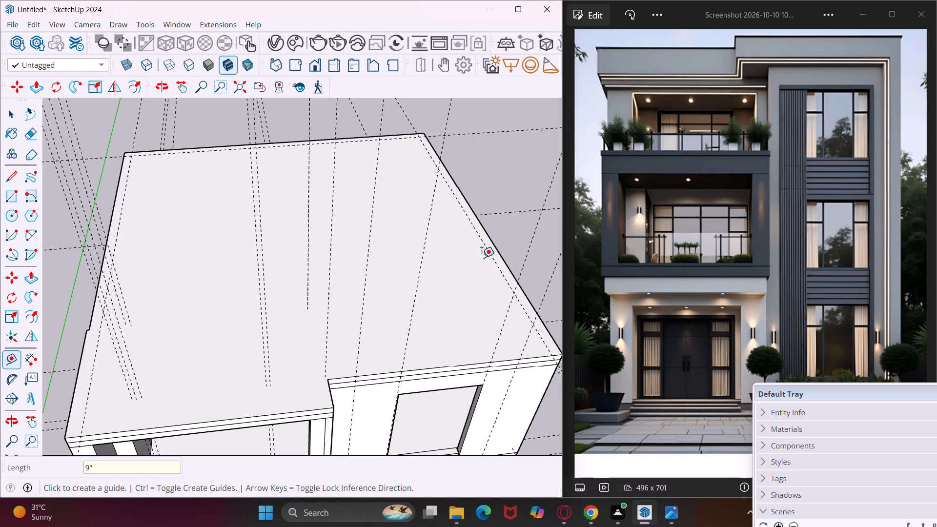
left_click(453, 369)
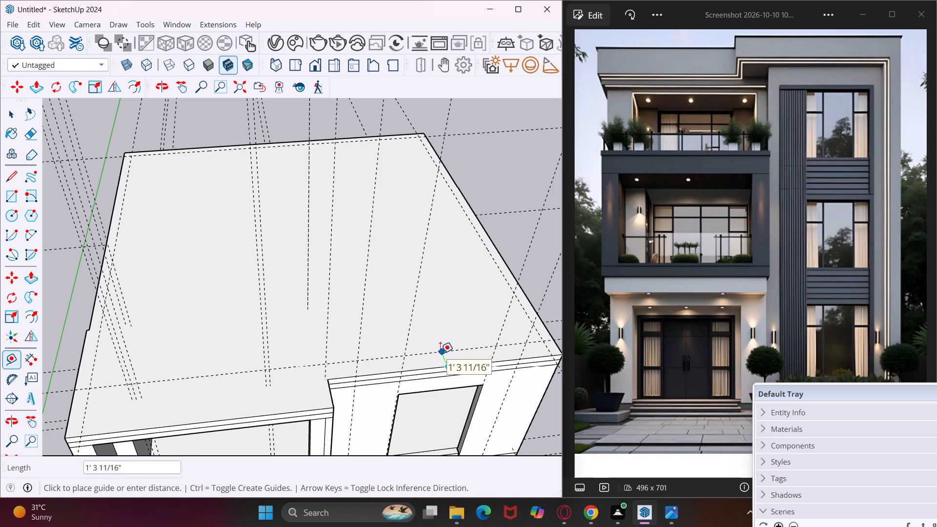
key("9")
key("shift+quotedbl")
key("Return")
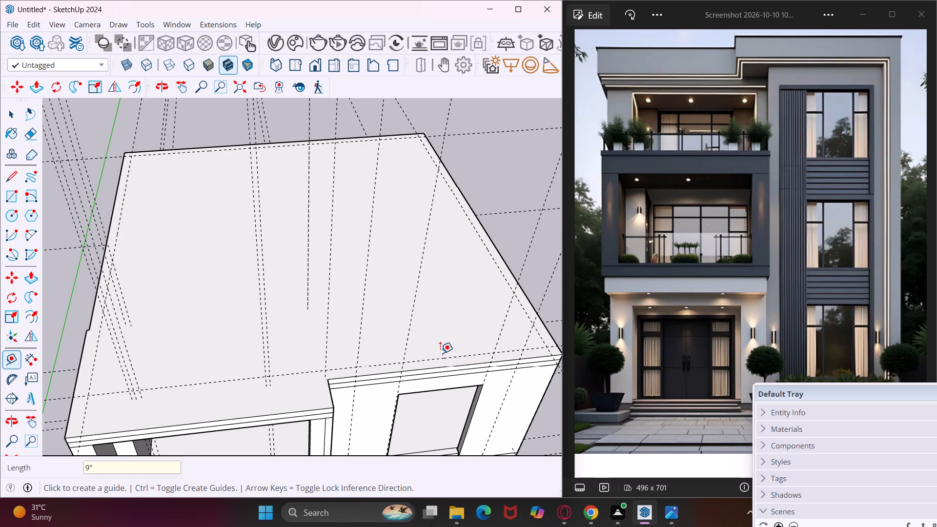
Place a guide about 5' 9" behind the top slab's front guide, near the side notch, and a parallel one 9" farther back.
middle_click_drag(440, 353, 466, 306)
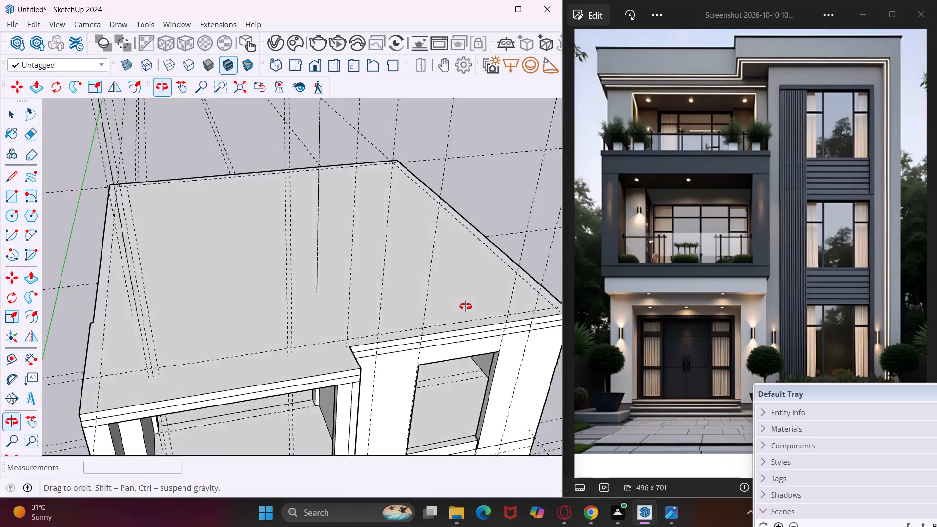
middle_click_drag(466, 306, 406, 306)
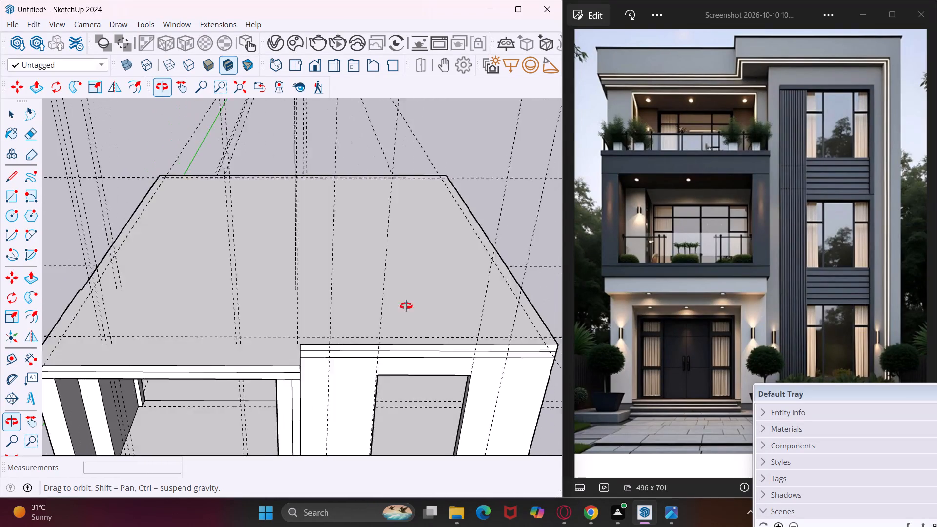
middle_click_drag(406, 306, 372, 327)
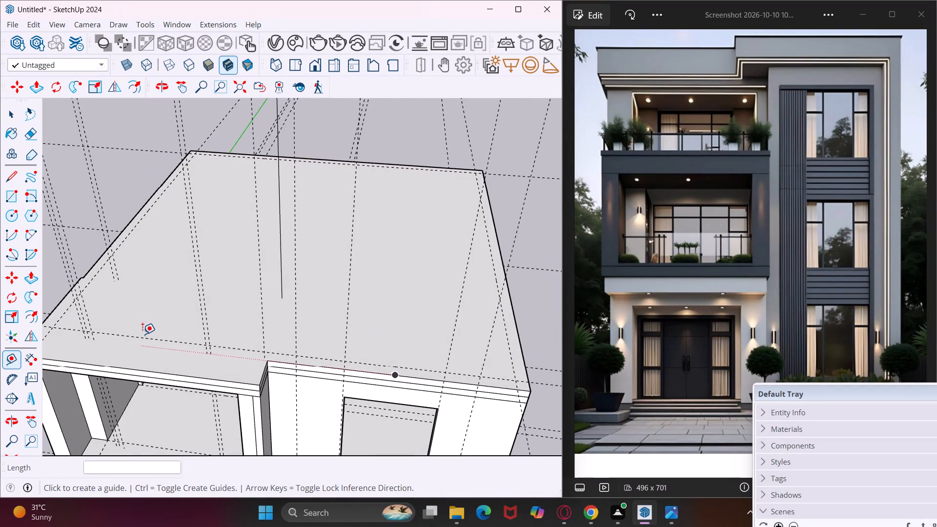
left_click(134, 336)
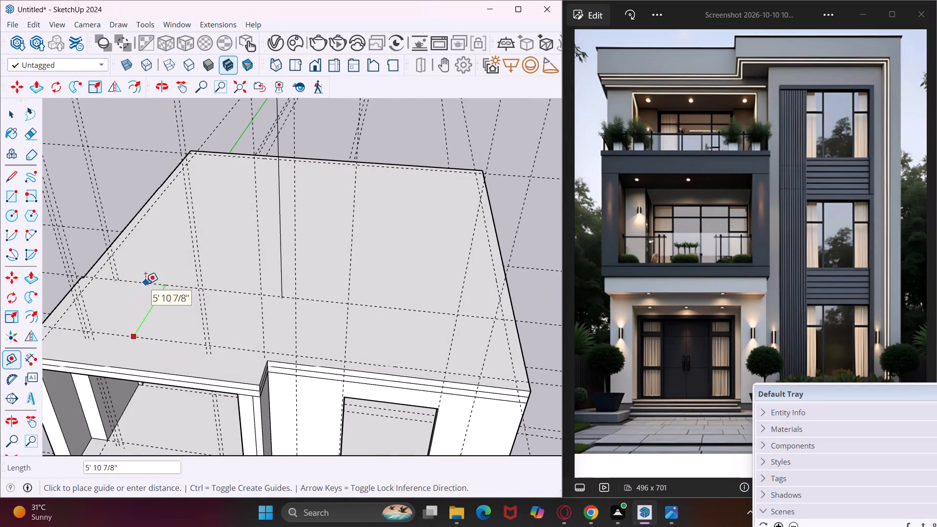
scroll(145, 284, "up", 6)
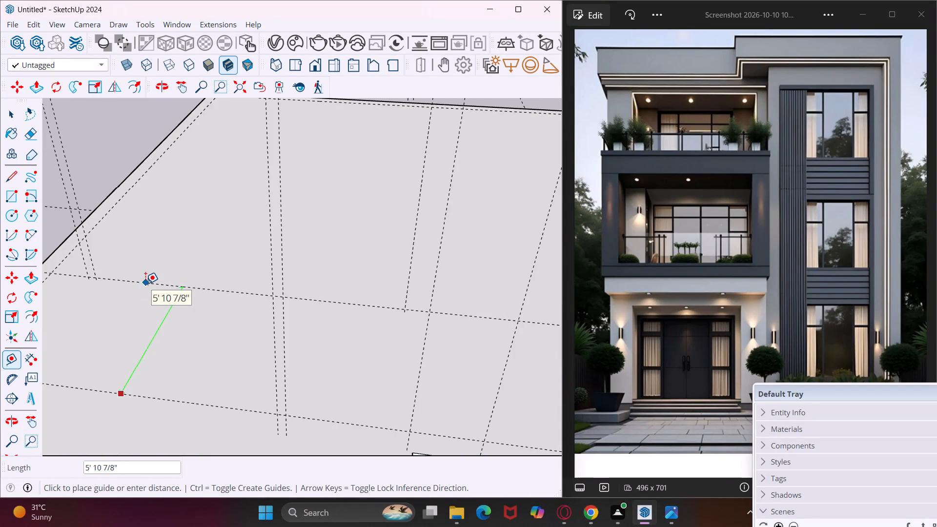
middle_click_drag(145, 284, 0, 321)
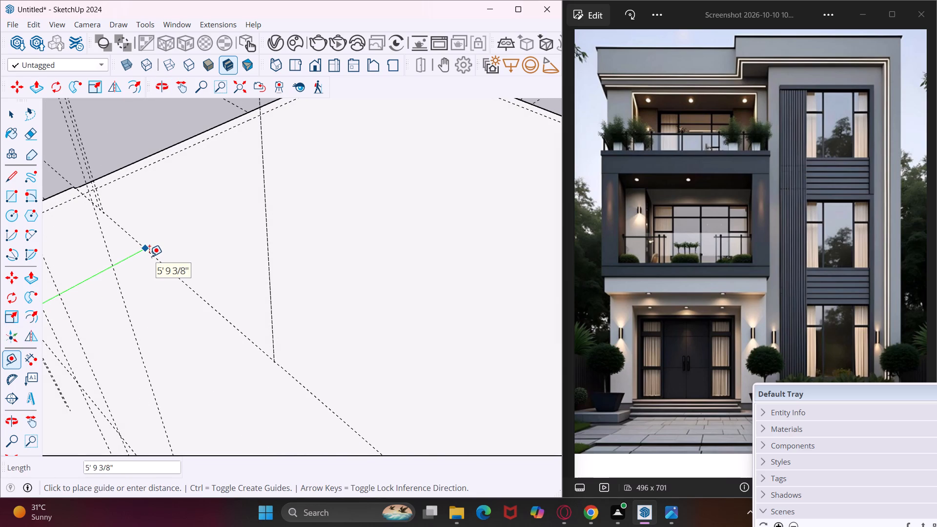
left_click(149, 256)
left_click(157, 258)
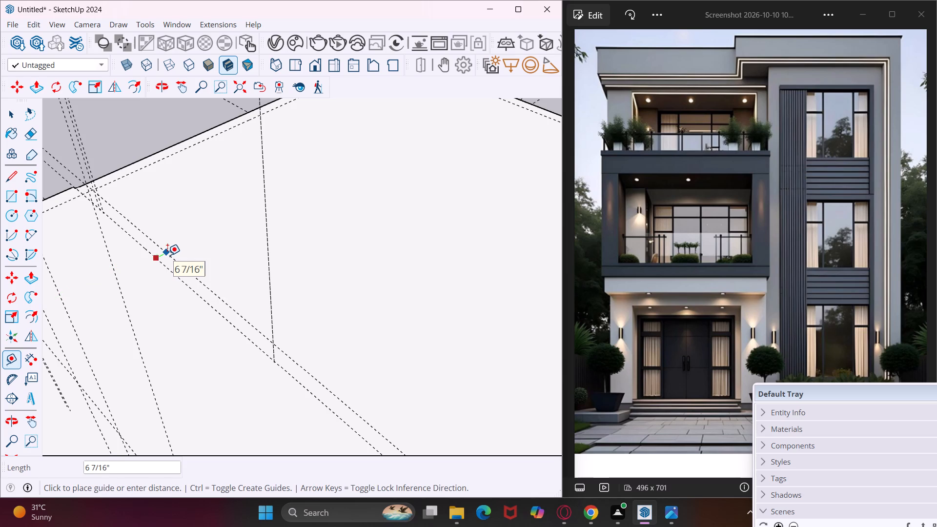
type("9\"")
key("Return")
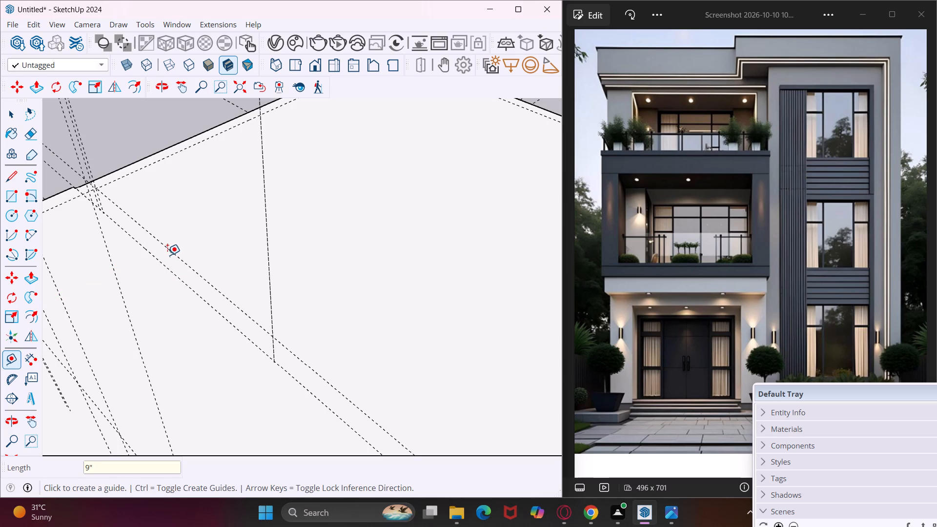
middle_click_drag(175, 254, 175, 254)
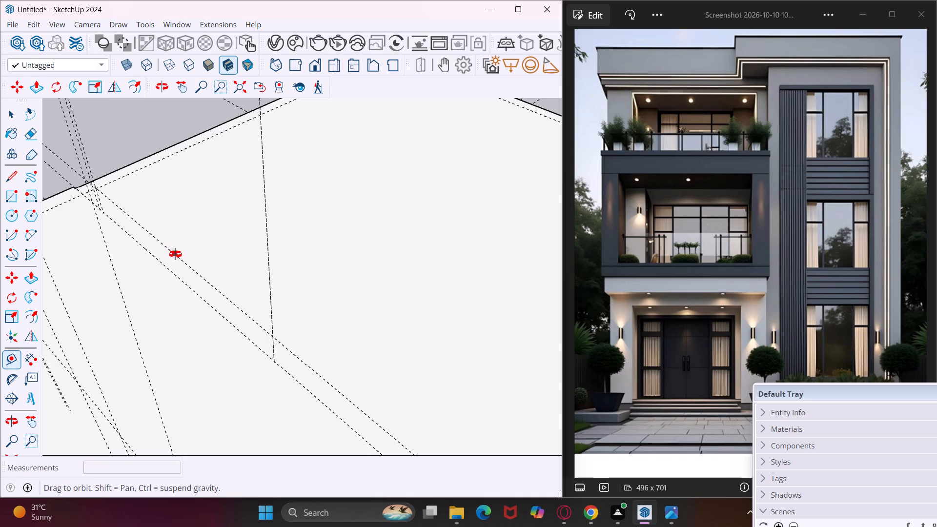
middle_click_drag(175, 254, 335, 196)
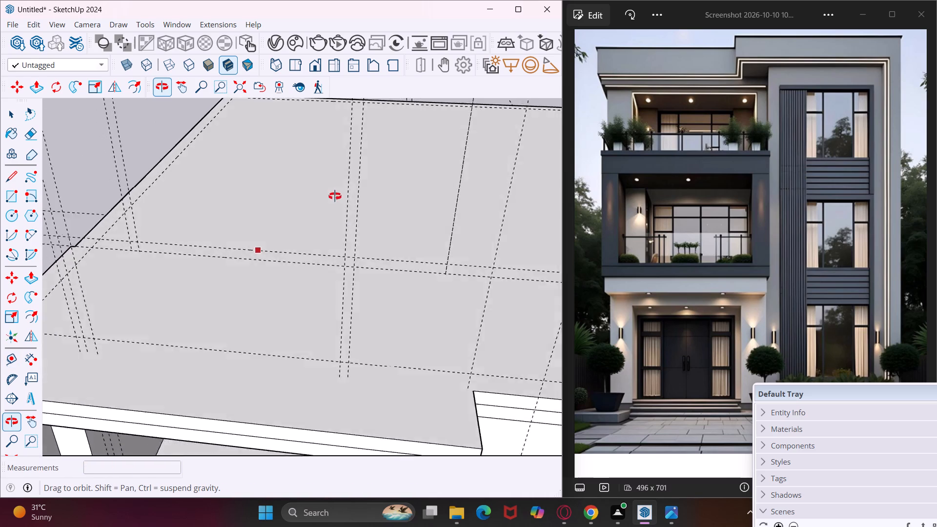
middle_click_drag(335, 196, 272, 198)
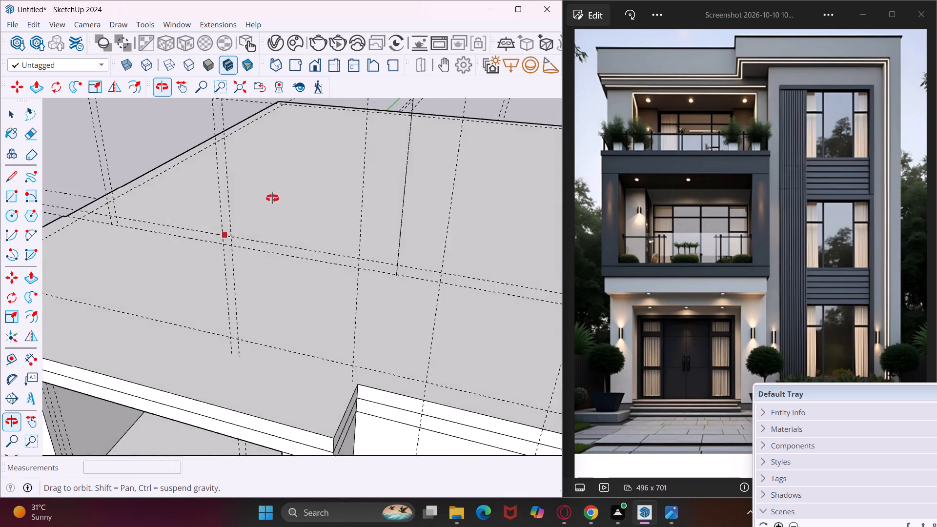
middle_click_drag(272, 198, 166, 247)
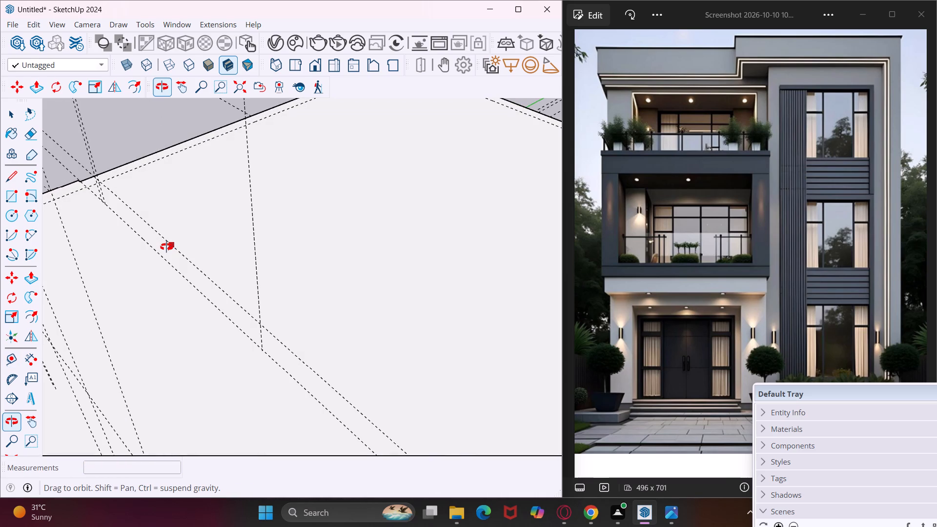
Place a guide about 15' 8" in from the top slab's balcony-side edge, near the notch, and a parallel one 9" farther in.
middle_click_drag(166, 247, 272, 226)
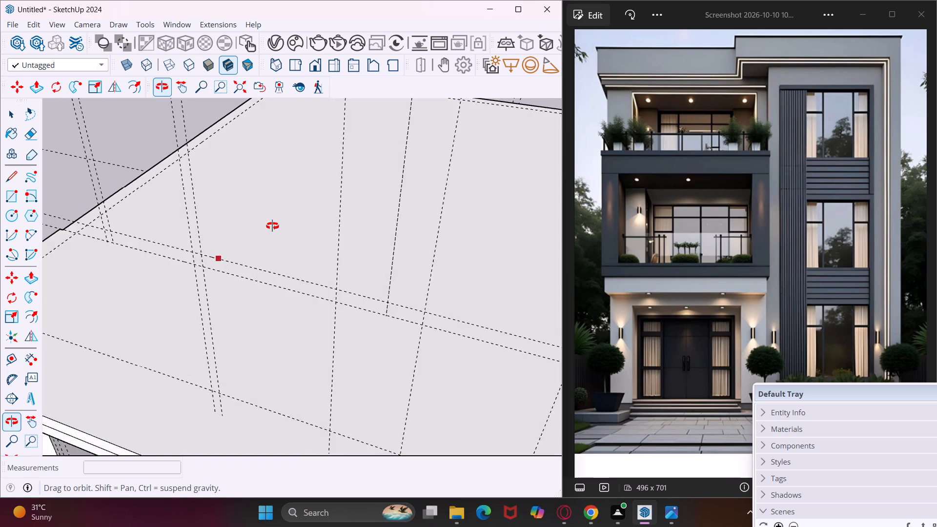
middle_click_drag(272, 226, 250, 183)
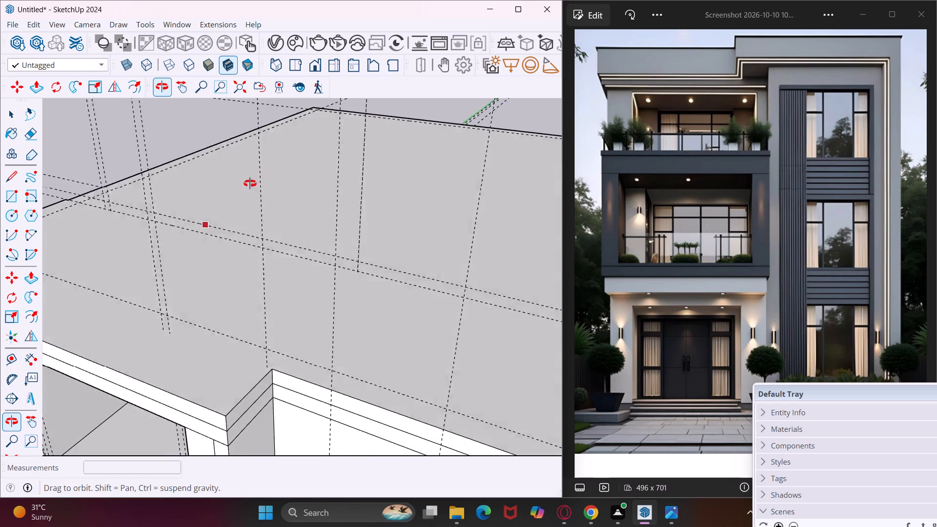
middle_click_drag(250, 183, 143, 242)
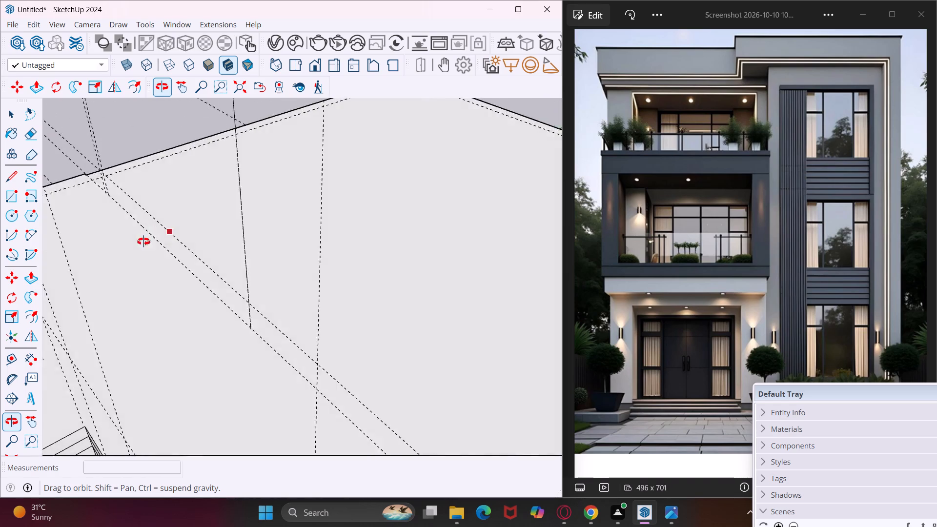
middle_click_drag(143, 242, 118, 257)
scroll(111, 251, "down", 9)
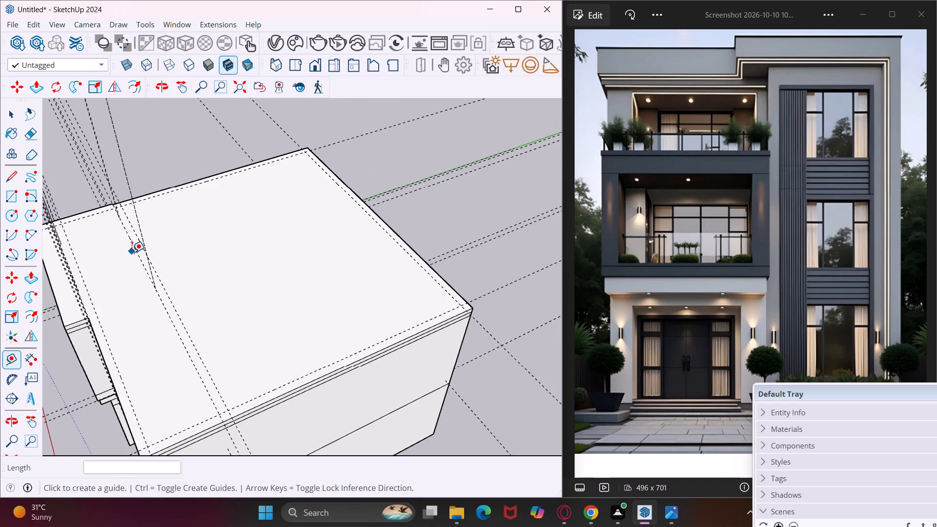
middle_click_drag(114, 301, 257, 256)
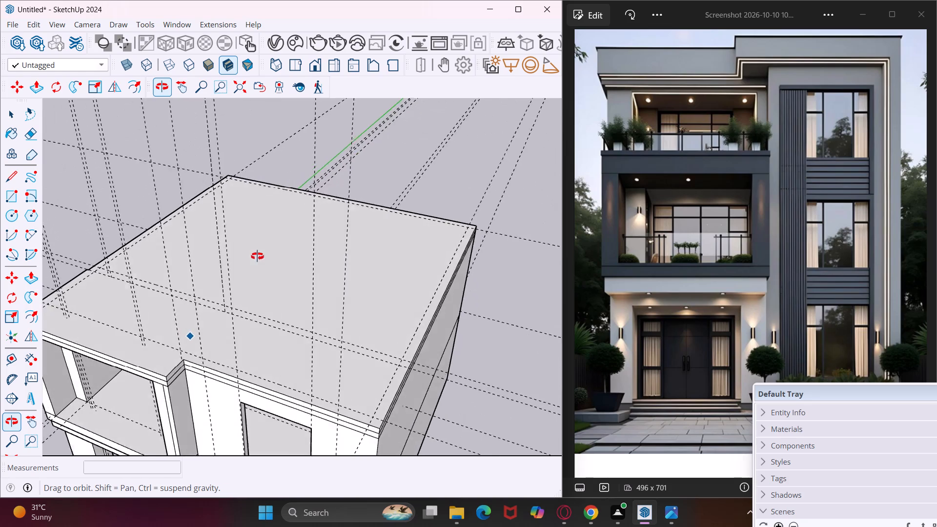
middle_click_drag(257, 256, 292, 237)
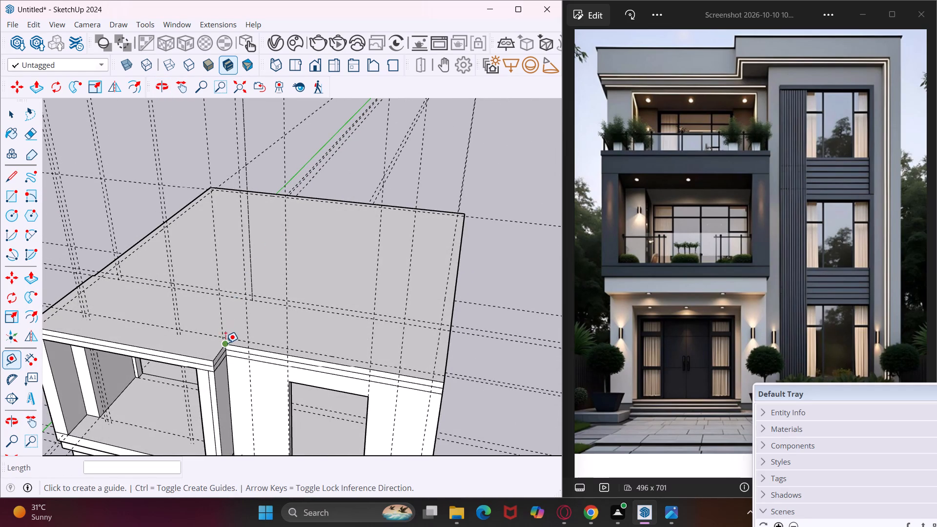
scroll(225, 341, "up", 7)
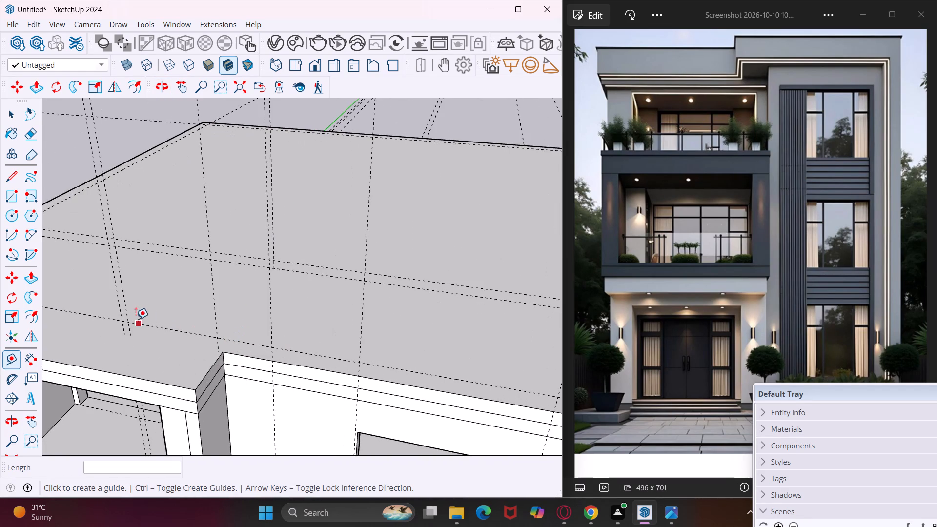
middle_click_drag(137, 319, 201, 309)
scroll(207, 283, "down", 4)
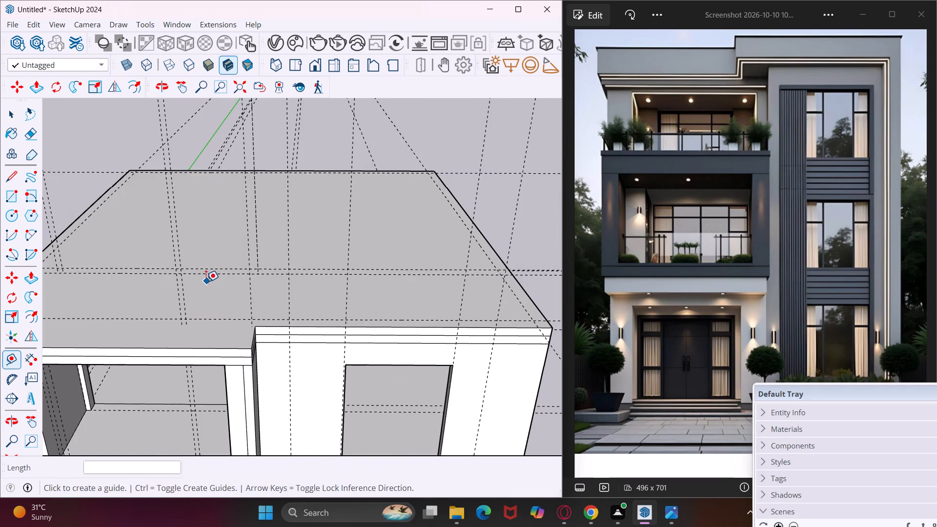
left_click(44, 249)
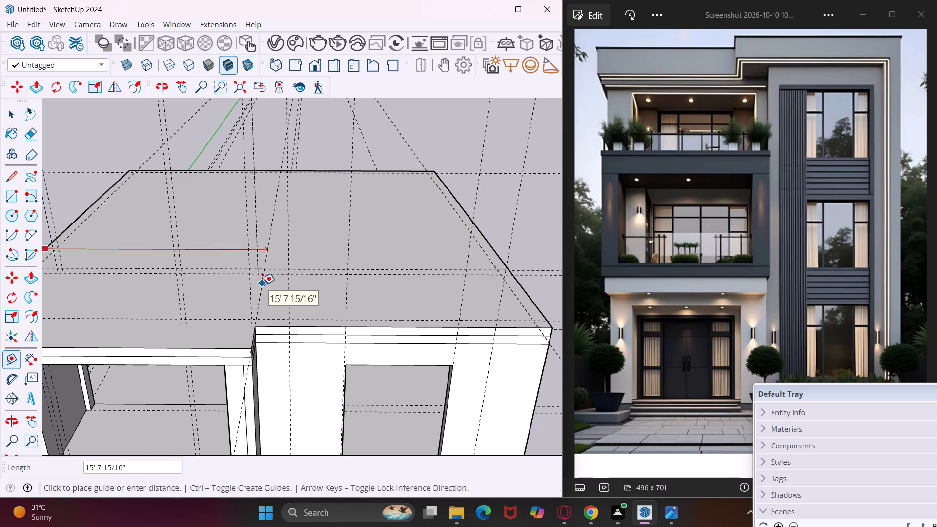
left_click(262, 284)
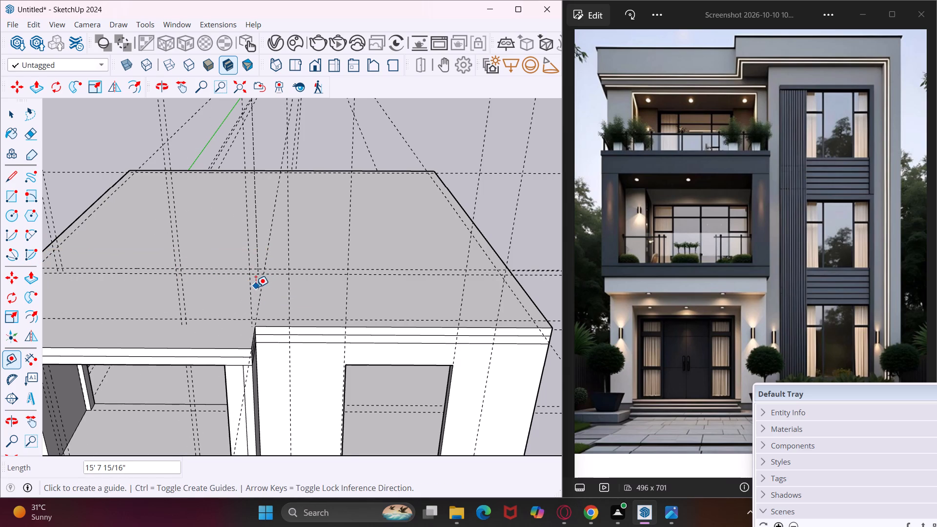
left_click(260, 287)
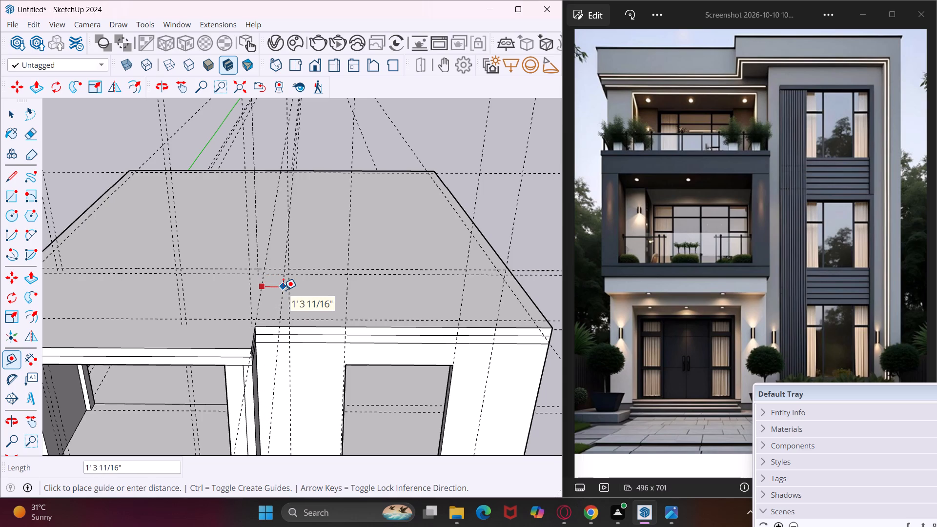
type("9\"")
key("Return")
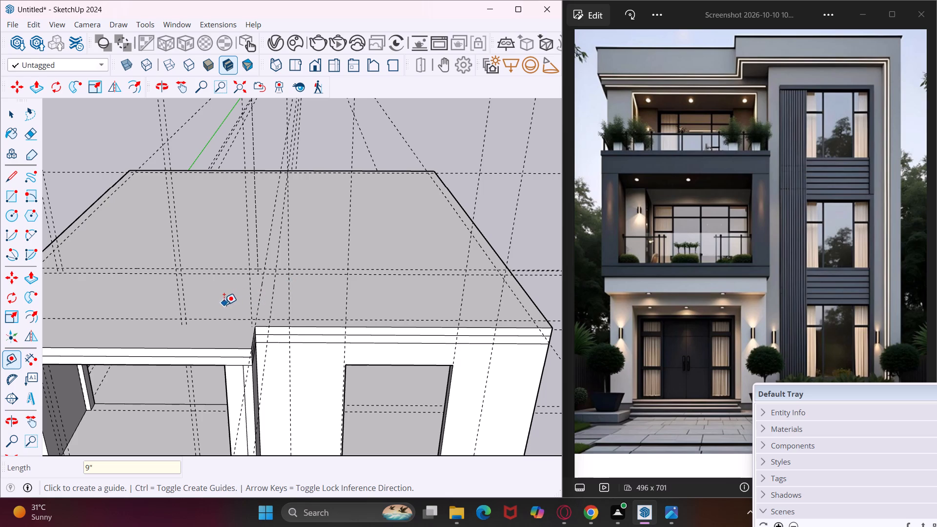
Draw a 9" by 25' wall rectangle along the top slab's balcony-side edge, from the rear edge to the small edge jog.
middle_click_drag(224, 304, 462, 350)
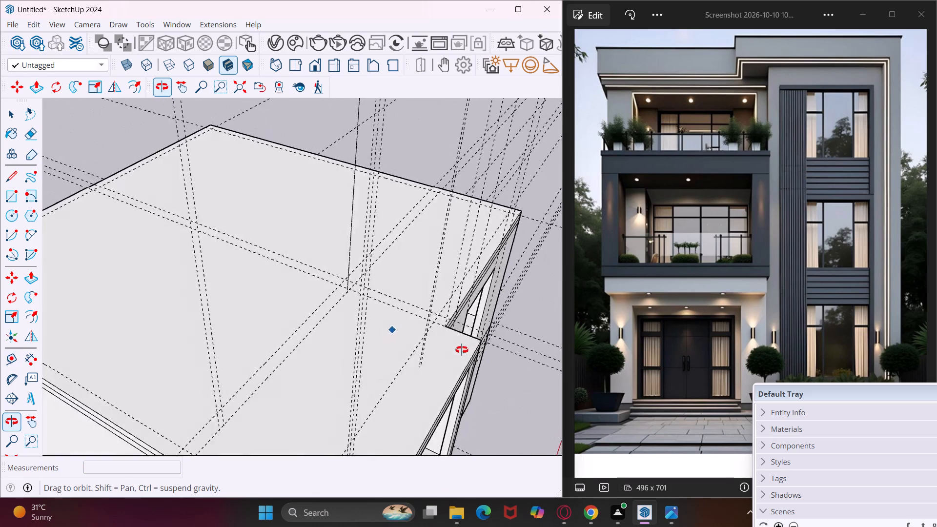
middle_click_drag(462, 350, 505, 327)
scroll(369, 304, "down", 3)
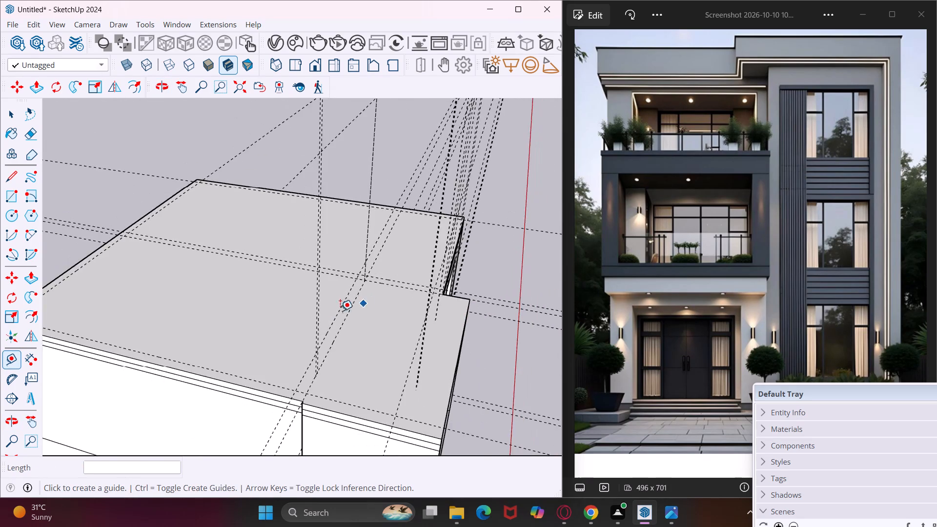
scroll(340, 311, "down", 3)
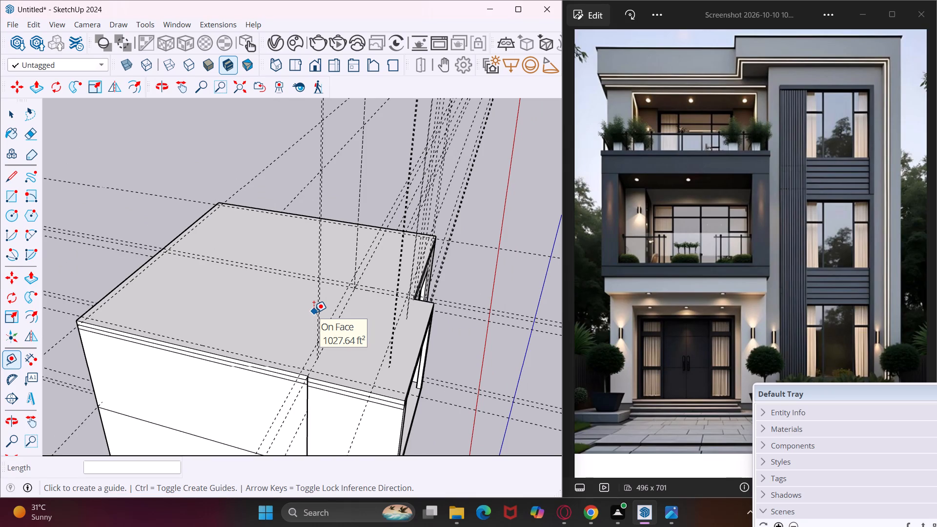
key("Escape")
key("space")
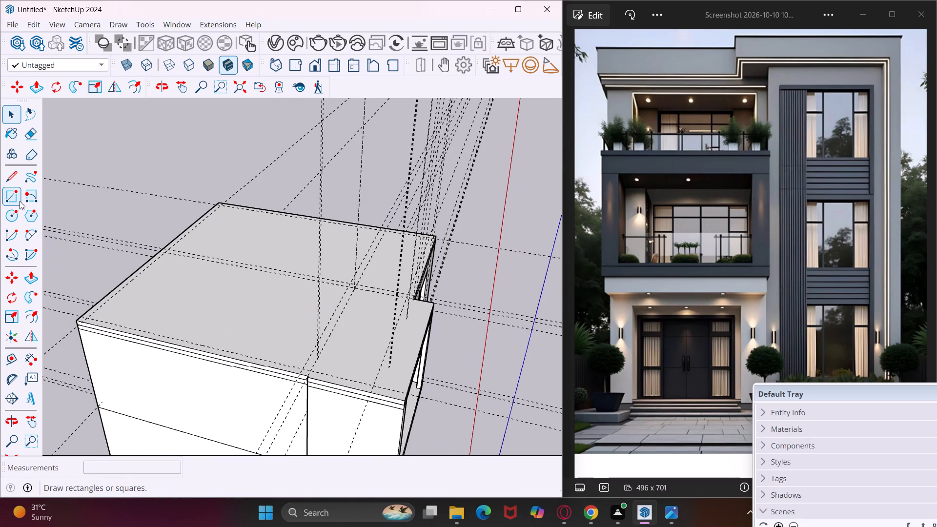
left_click(20, 201)
scroll(84, 319, "up", 2)
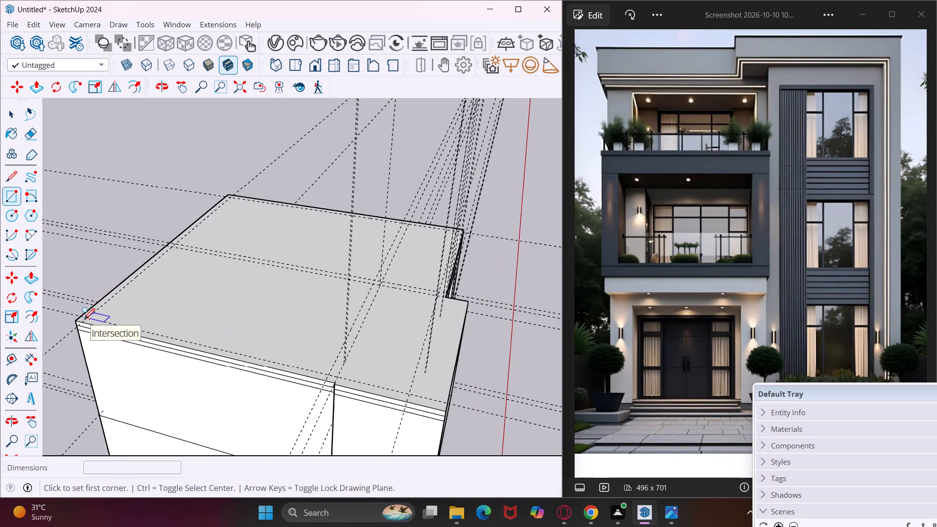
scroll(84, 319, "up", 8)
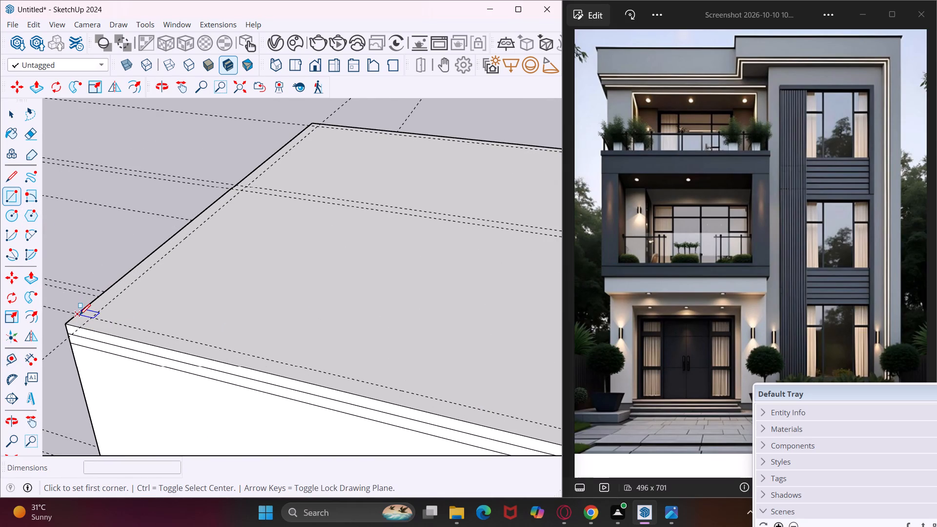
left_click(80, 315)
scroll(100, 344, "down", 9)
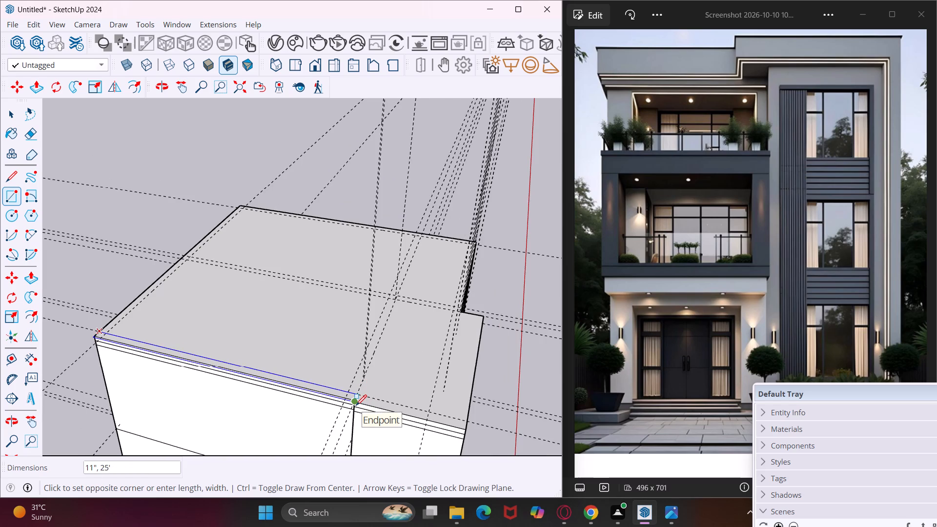
scroll(356, 405, "up", 19)
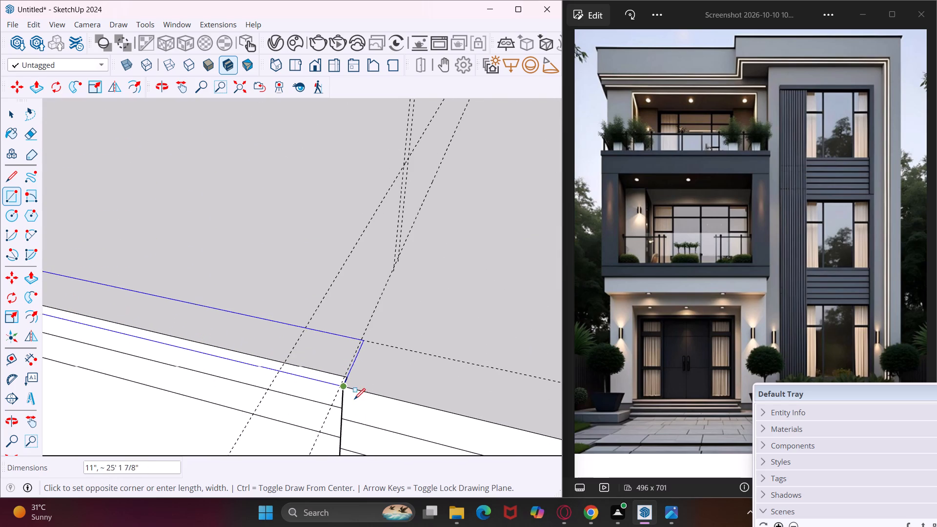
scroll(346, 379, "up", 10)
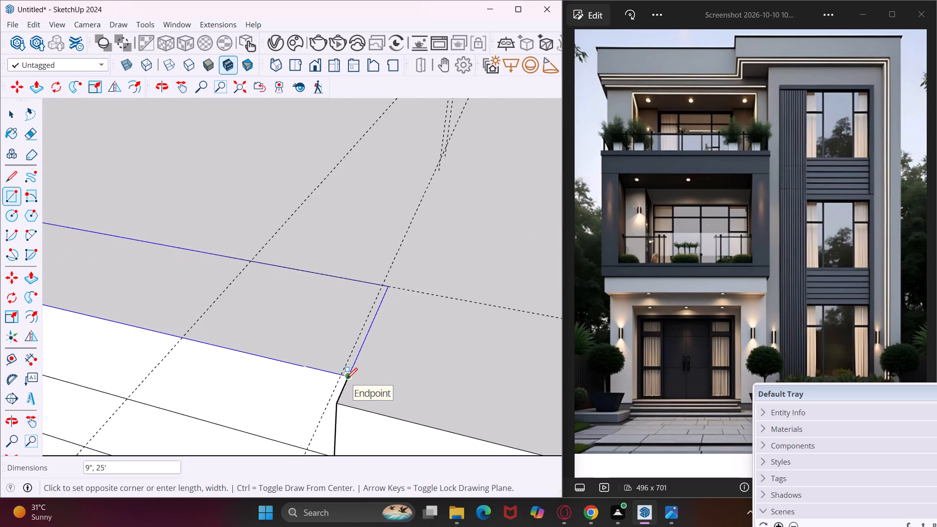
scroll(346, 379, "up", 5)
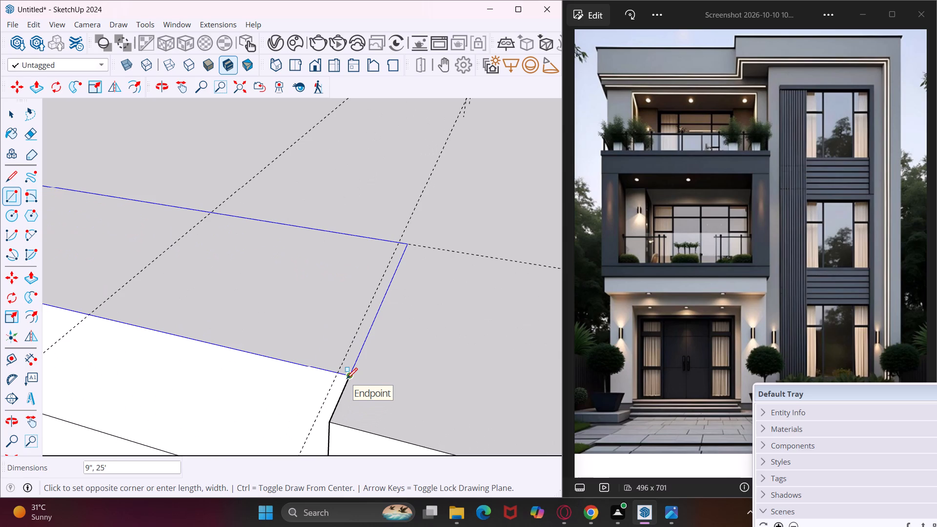
left_click(346, 379)
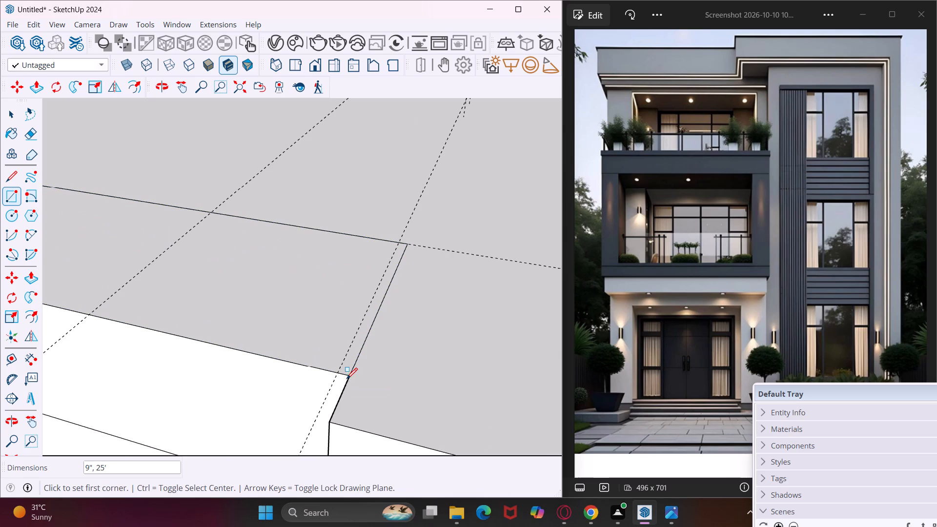
Draw a cross-wall rectangle about 9" by 16' 5" between the paired guides, from the balcony-side edge to the outer notch guide.
scroll(314, 355, "down", 5)
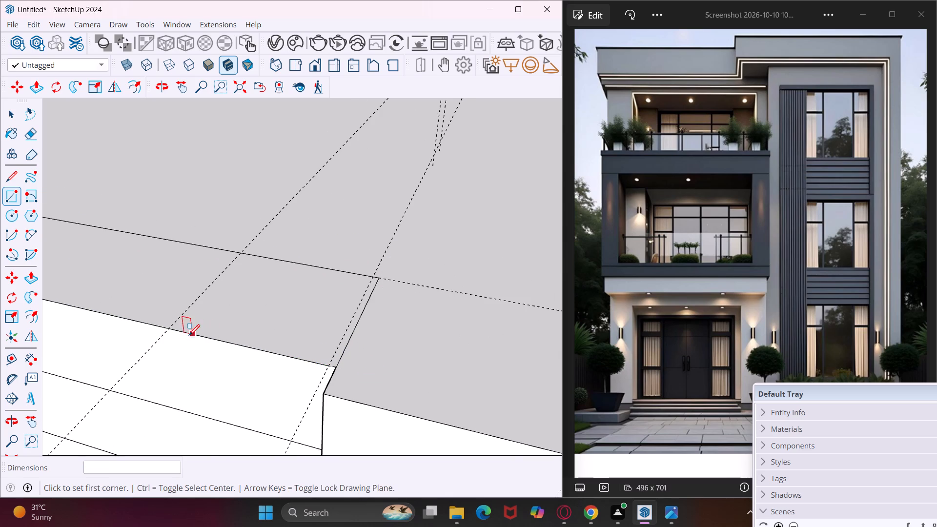
left_click(170, 328)
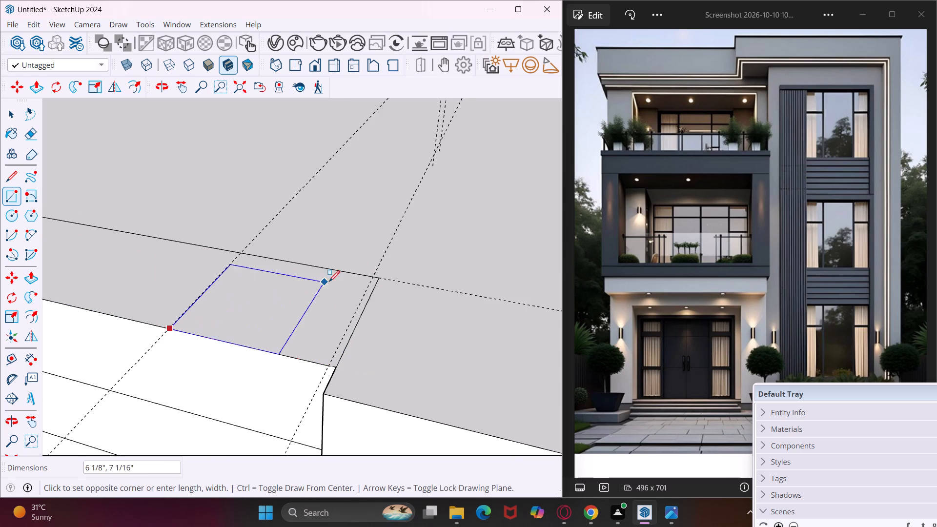
middle_click_drag(407, 225, 156, 320)
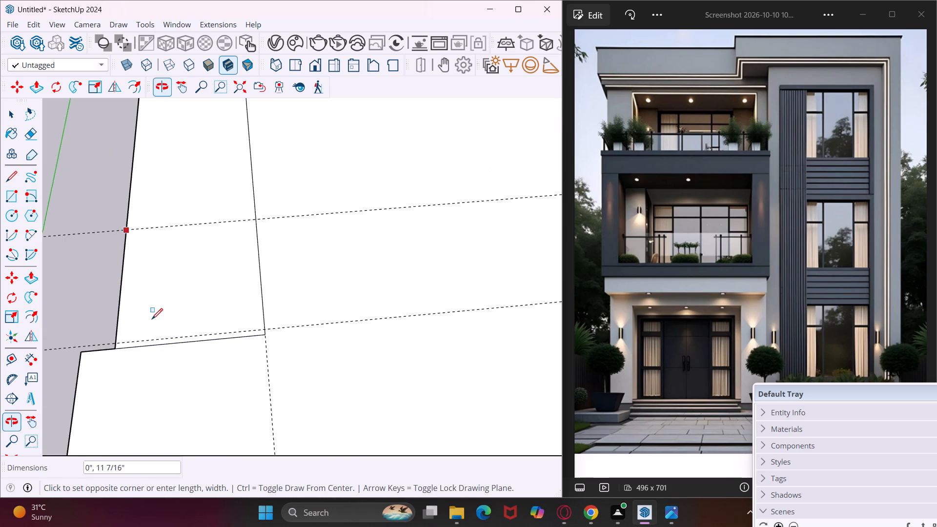
scroll(151, 318, "down", 6)
scroll(154, 314, "down", 18)
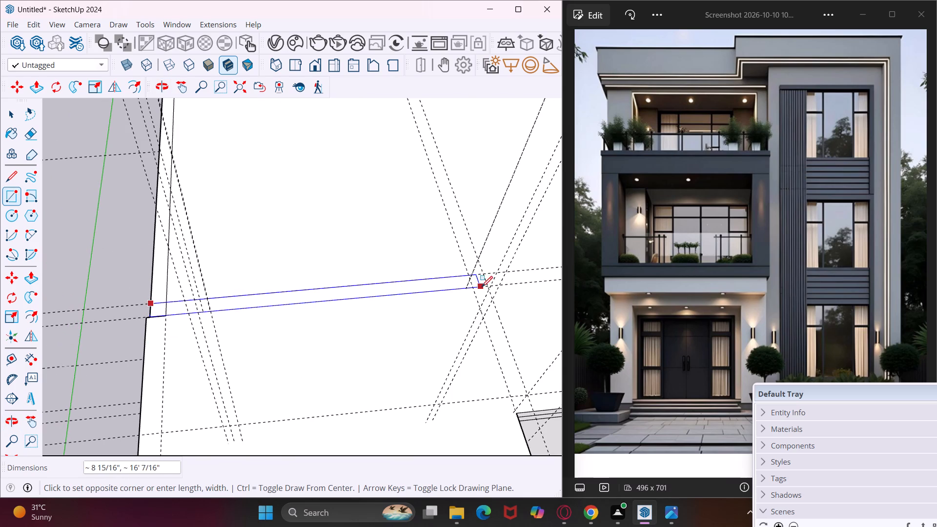
scroll(489, 285, "up", 17)
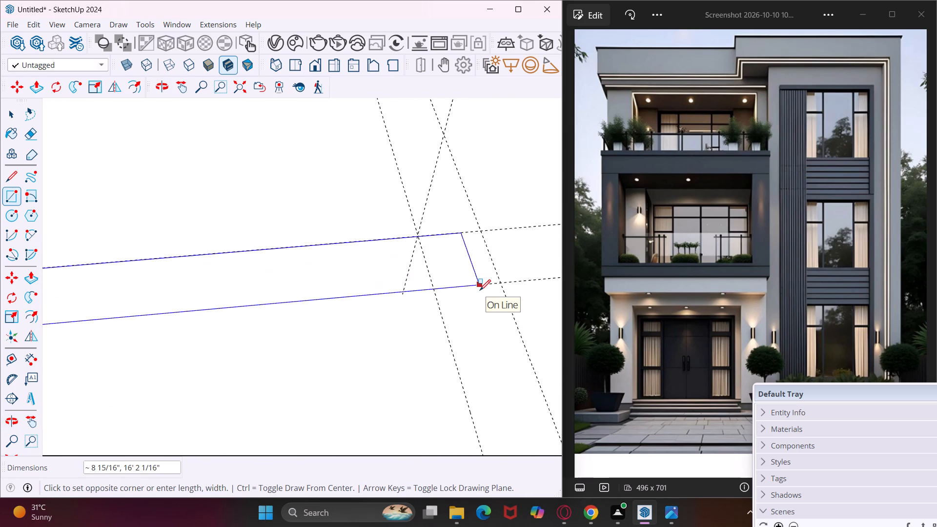
scroll(480, 290, "up", 2)
left_click(511, 280)
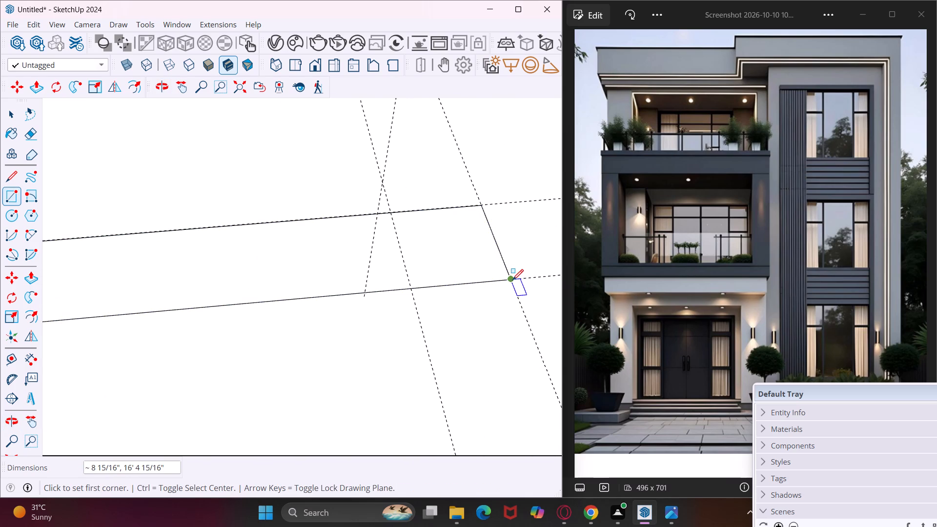
Draw a wall rectangle about 6' 6" by 9" between the paired notch guides, from the cross wall's end to the slab's notch corner.
left_click(512, 279)
scroll(451, 311, "down", 20)
scroll(451, 311, "down", 2)
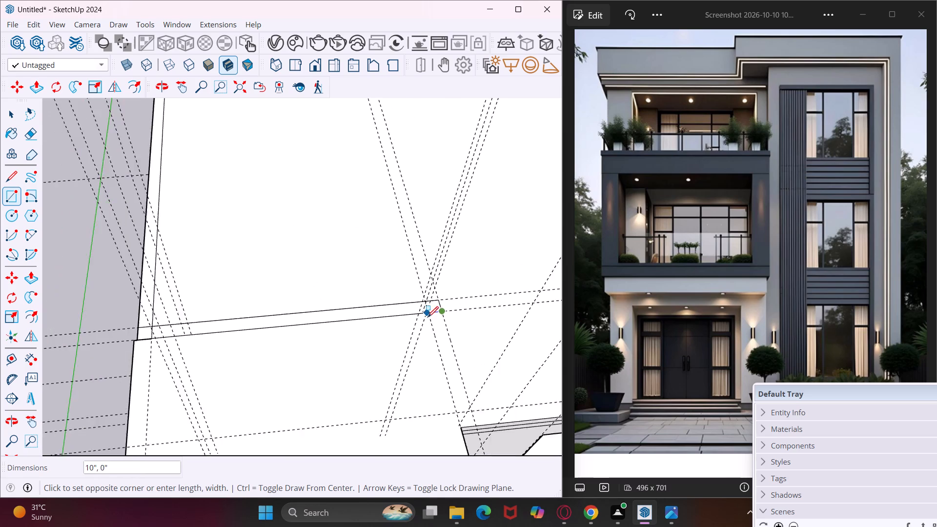
scroll(428, 317, "down", 8)
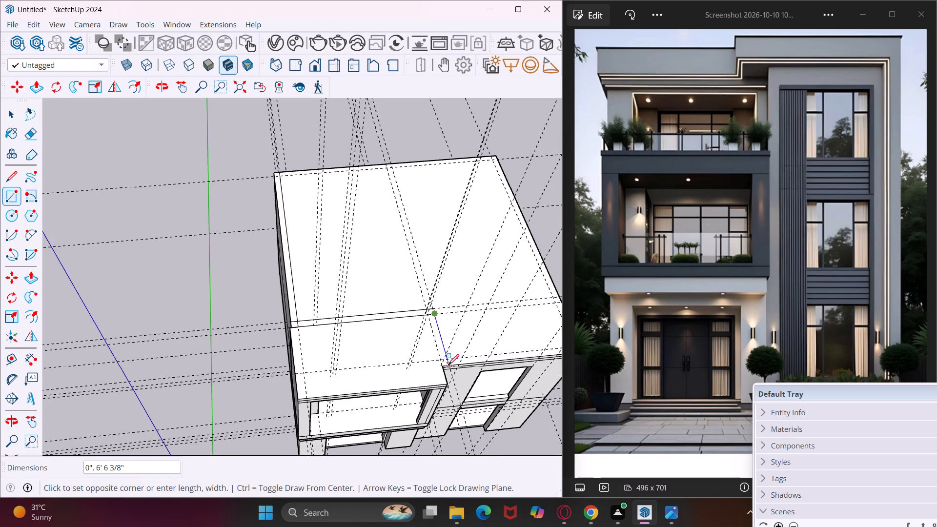
scroll(448, 365, "up", 9)
scroll(437, 372, "up", 12)
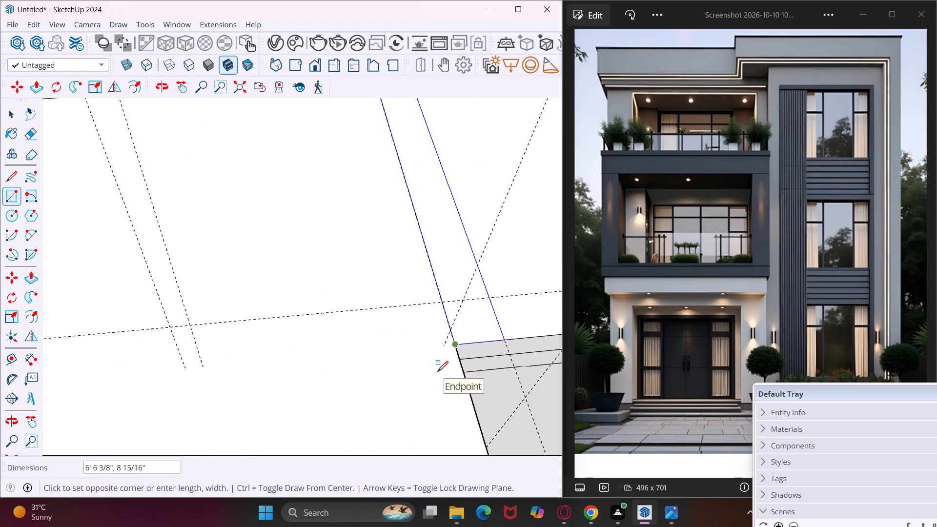
scroll(437, 372, "up", 9)
left_click(486, 302)
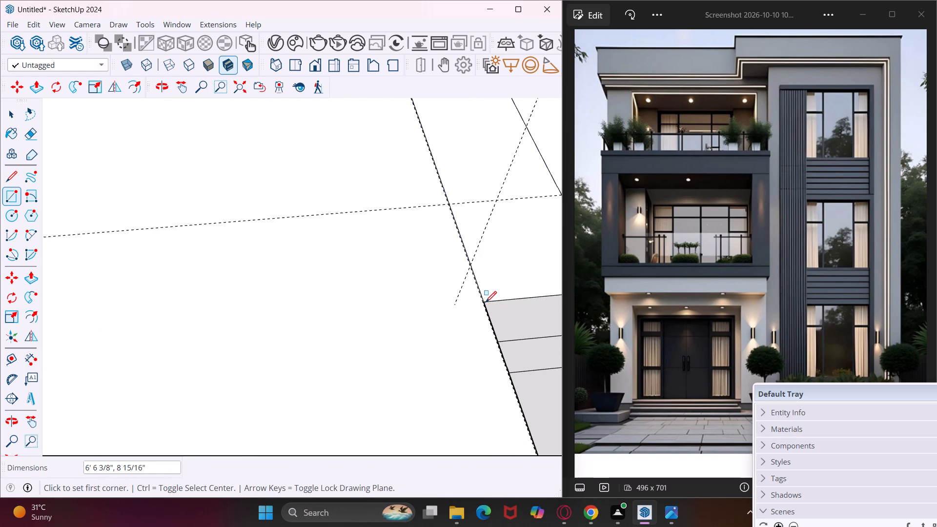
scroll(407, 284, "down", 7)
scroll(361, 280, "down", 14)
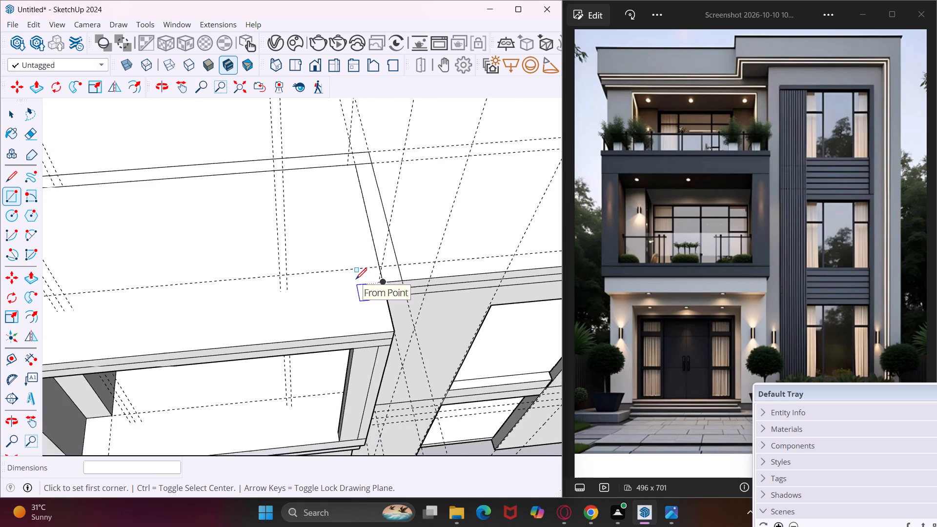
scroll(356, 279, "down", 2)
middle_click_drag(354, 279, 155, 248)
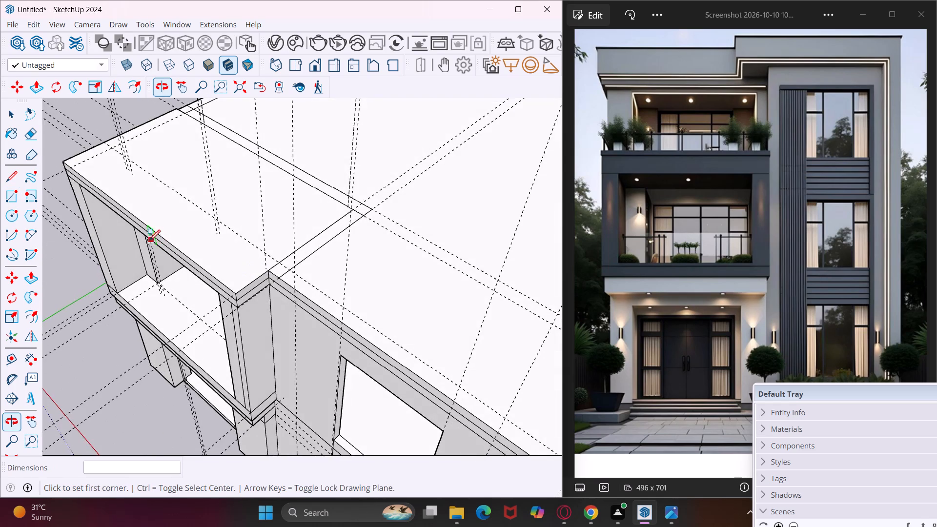
Draw a wall rectangle about 9" by 15' 1" along the top slab's front edge, from the notch corner to the outer front corner.
scroll(149, 241, "down", 5)
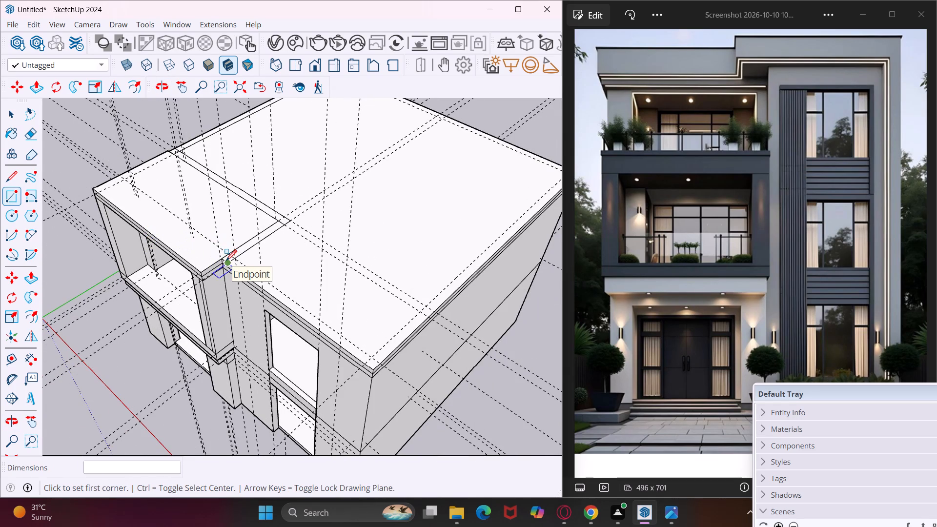
scroll(226, 261, "up", 17)
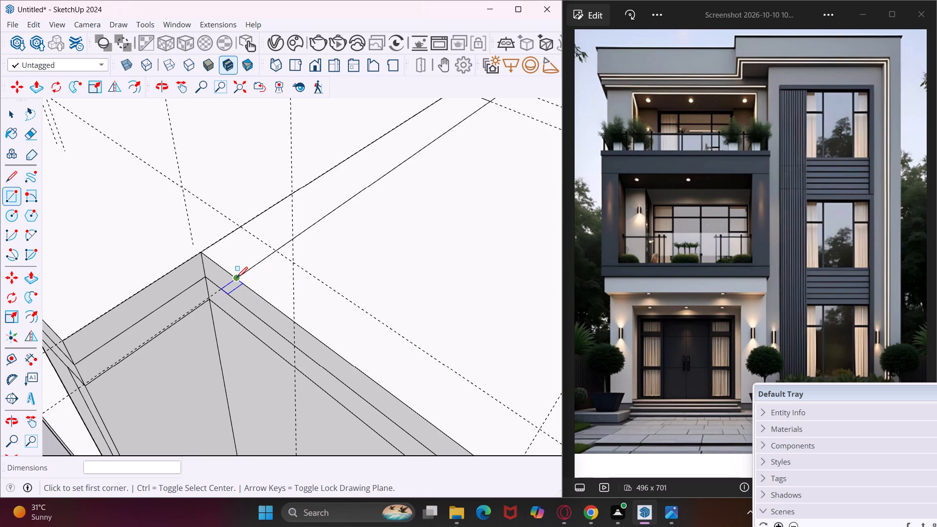
left_click(237, 278)
scroll(314, 276, "down", 7)
scroll(320, 281, "up", 1)
scroll(325, 283, "down", 12)
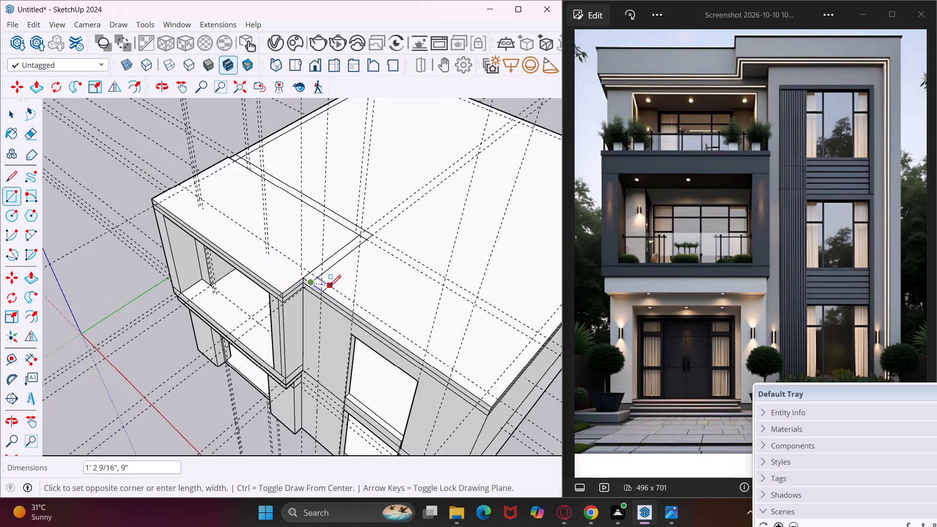
scroll(330, 286, "down", 3)
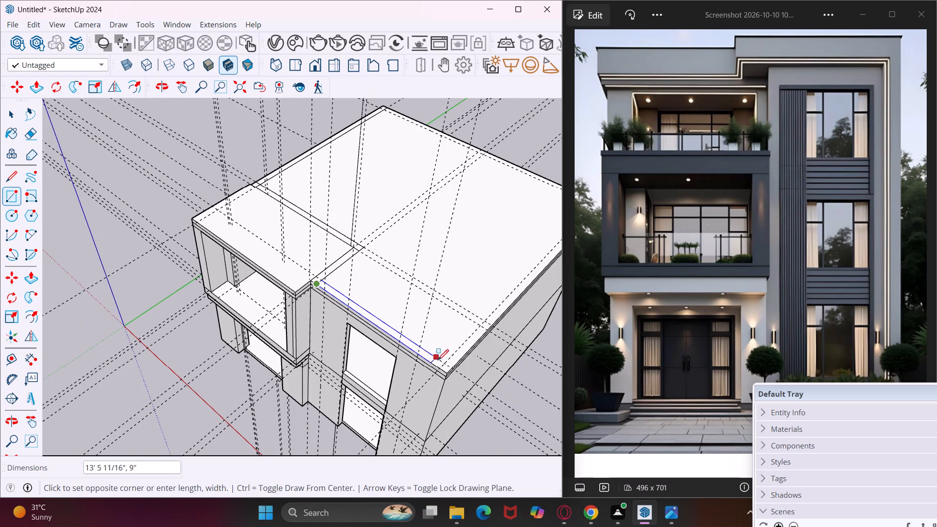
scroll(452, 369, "up", 12)
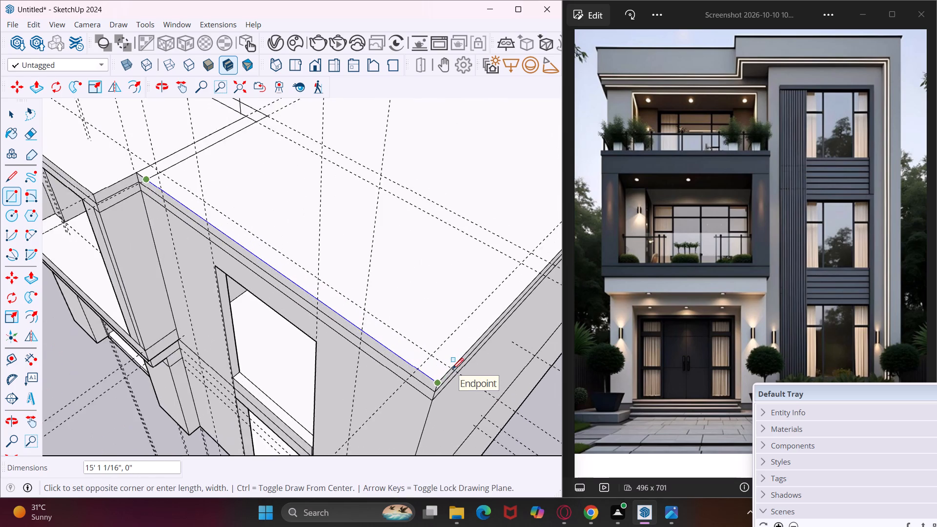
scroll(452, 369, "up", 2)
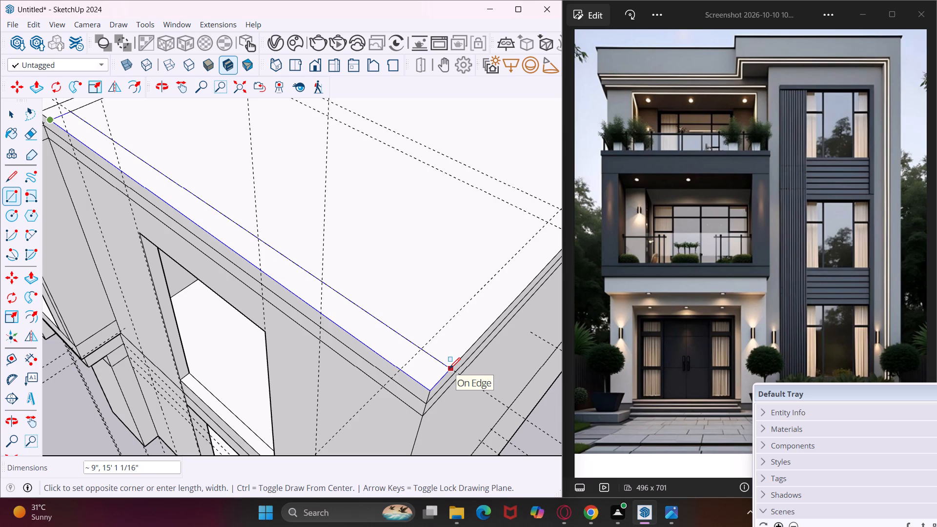
left_click(449, 368)
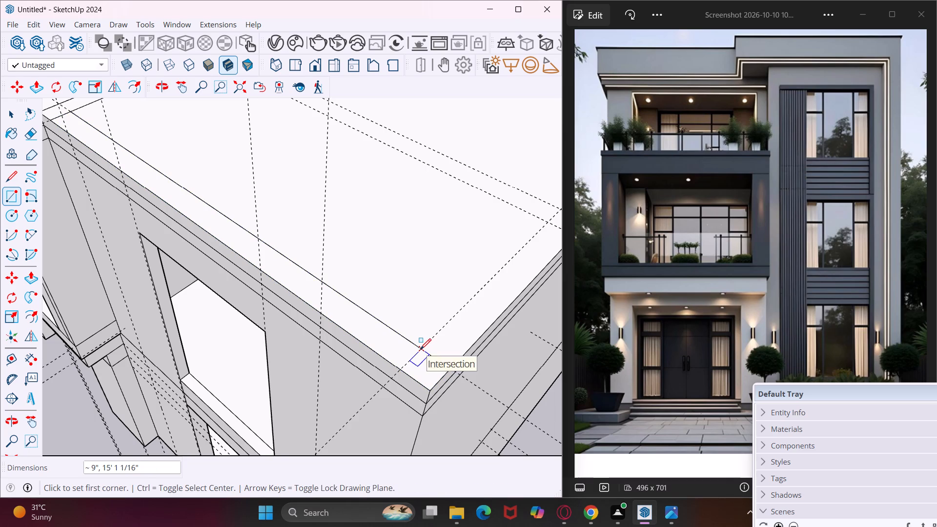
Draw a 9" by 30' 9" wall rectangle along the slab's side edge opposite the balcony, from the front wall to the rear corner.
left_click(420, 349)
scroll(510, 309, "down", 2)
middle_click_drag(510, 309, 204, 317)
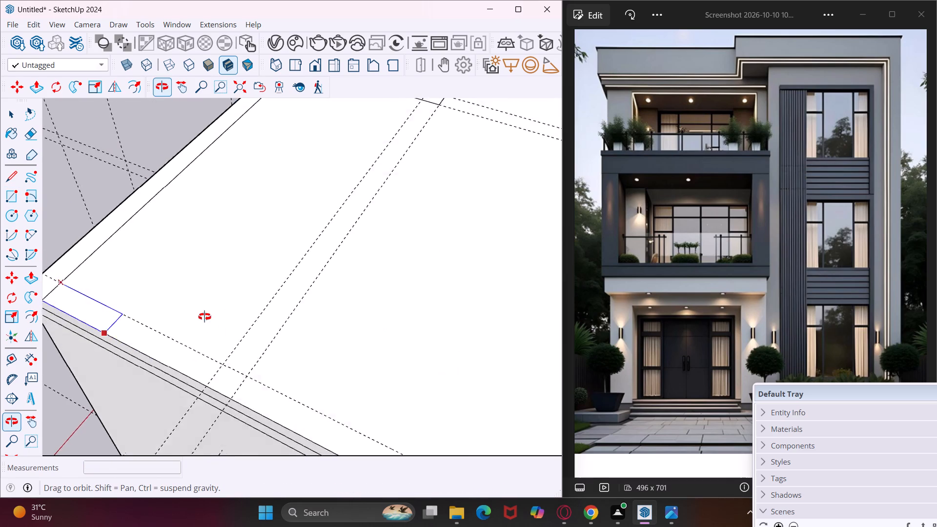
middle_click_drag(204, 317, 195, 260)
scroll(195, 260, "down", 15)
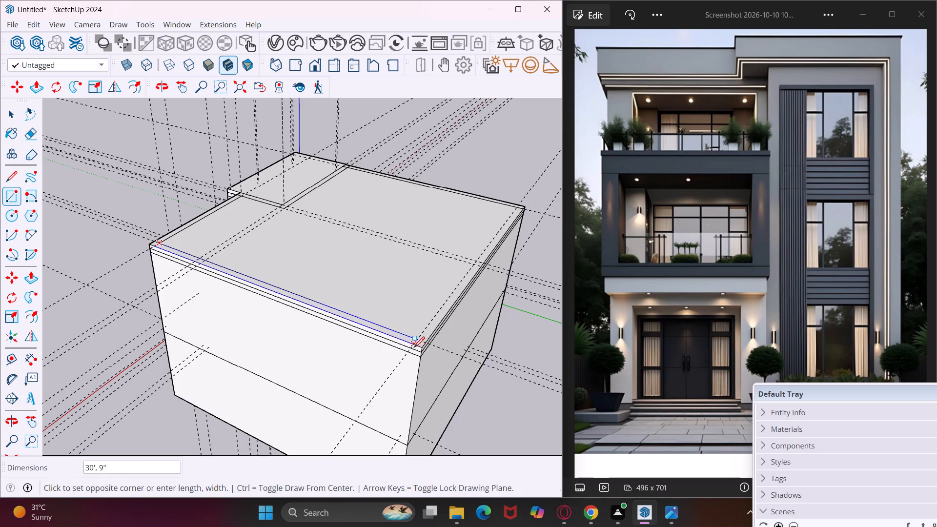
scroll(423, 346, "up", 19)
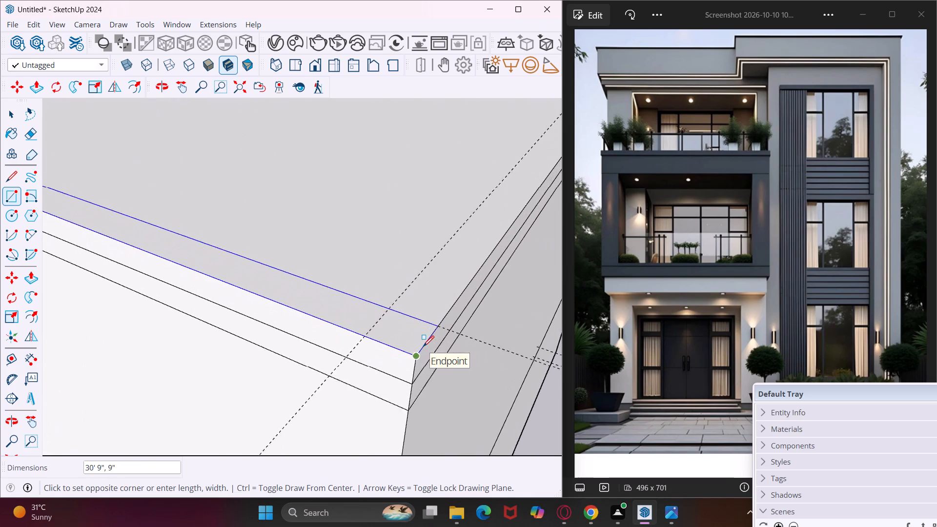
scroll(423, 346, "up", 6)
left_click(410, 366)
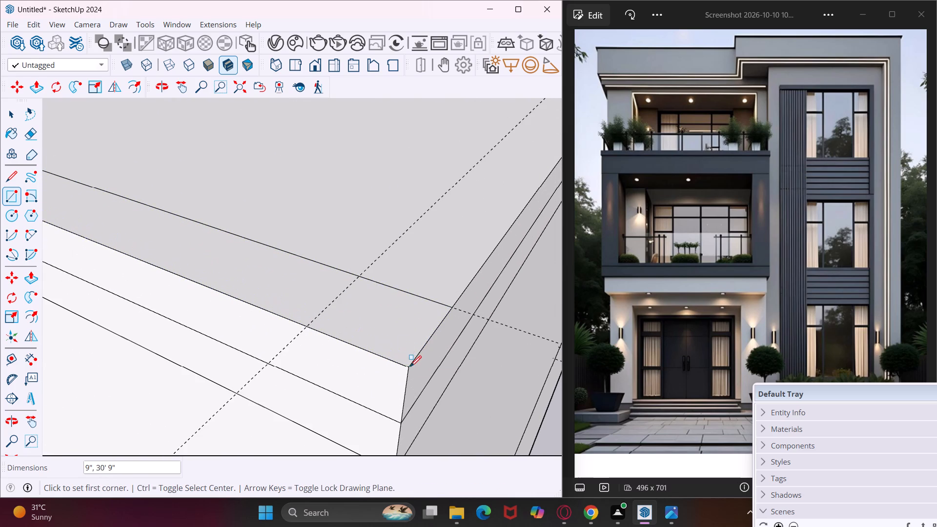
Draw a 9" by 30' wall rectangle along the top slab's rear edge, between the two side walls.
left_click(358, 275)
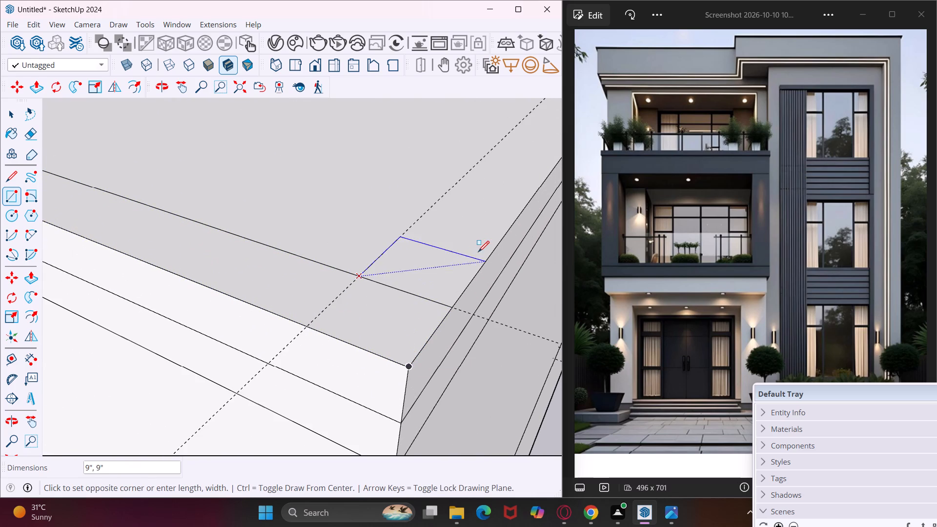
scroll(482, 250, "down", 4)
middle_click_drag(480, 250, 217, 286)
scroll(214, 285, "down", 5)
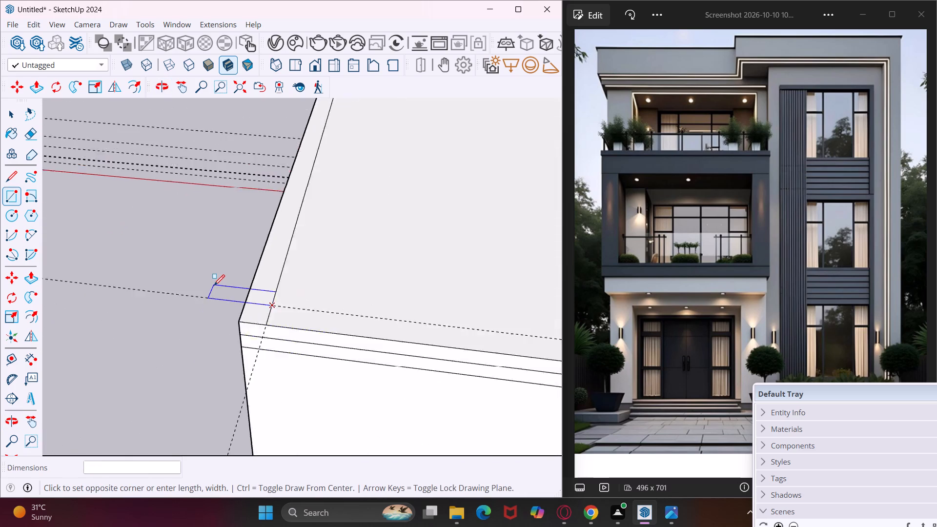
scroll(214, 285, "down", 12)
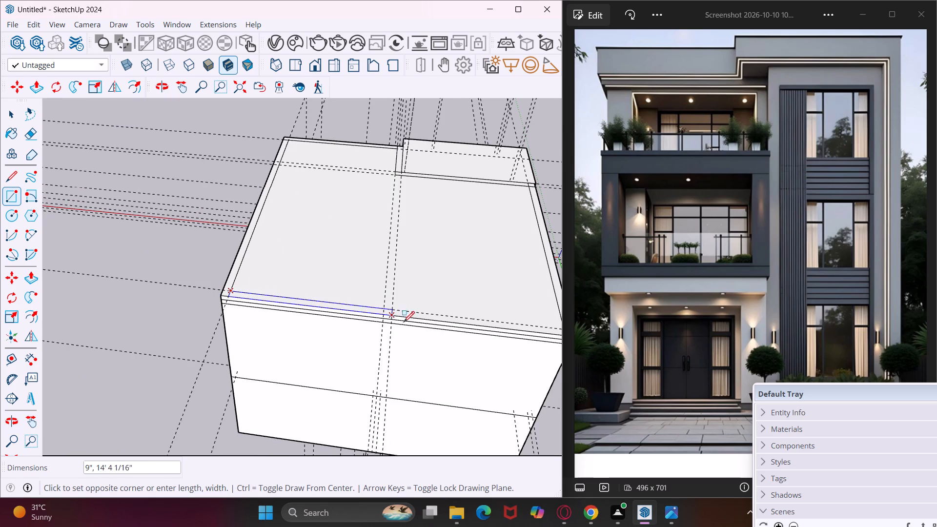
middle_click_drag(471, 323, 360, 299)
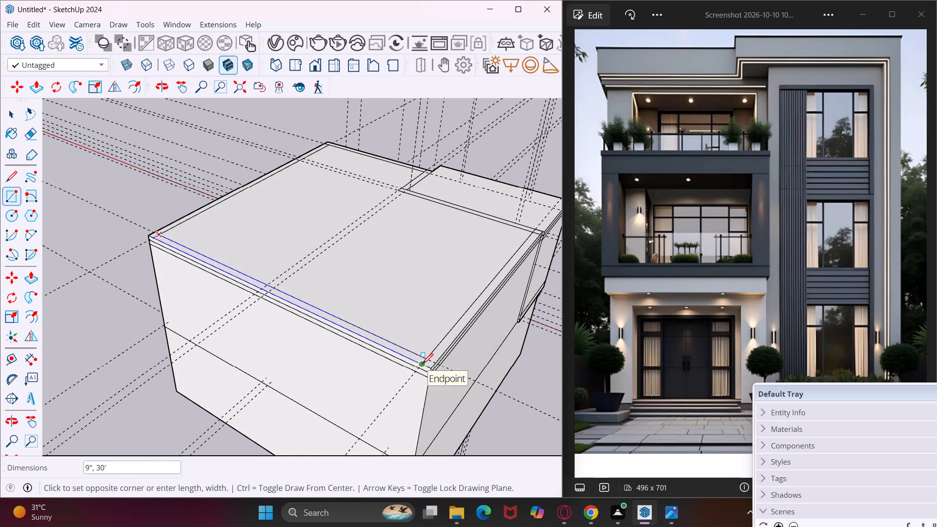
scroll(422, 364, "up", 18)
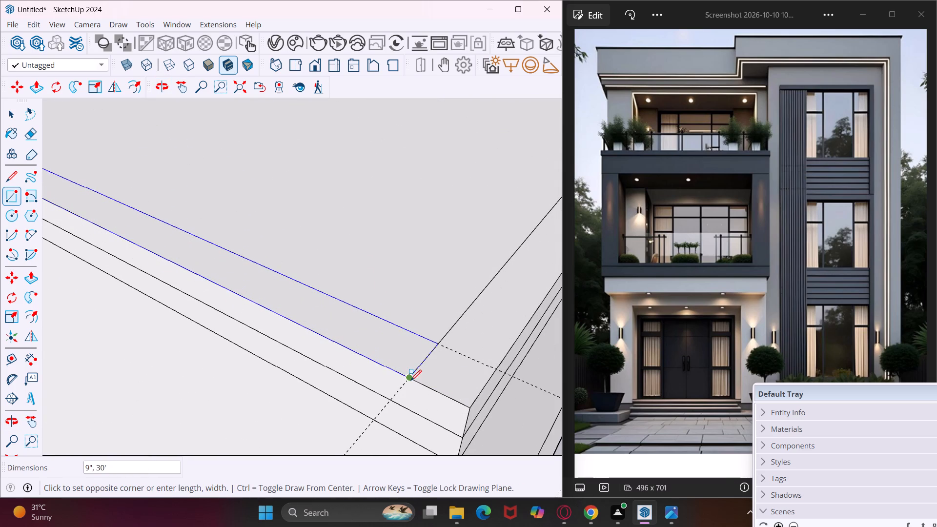
left_click(409, 381)
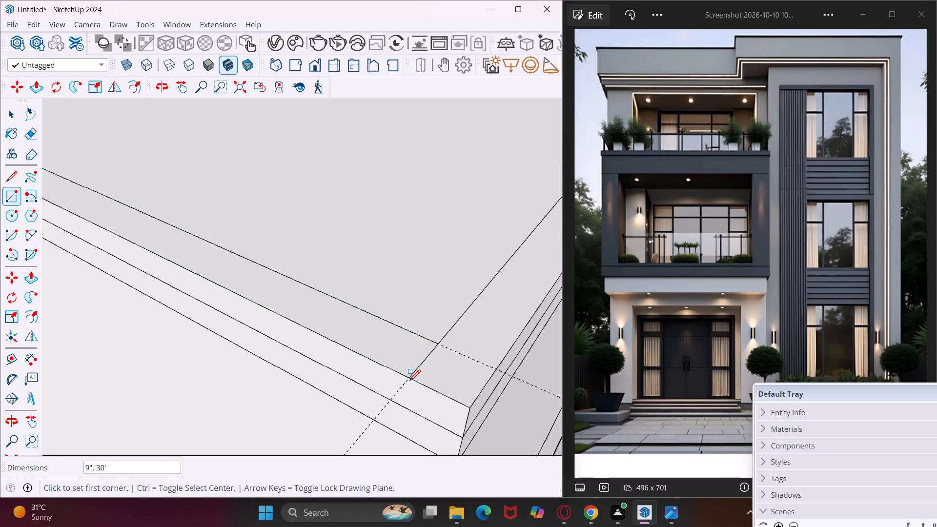
Push/Pull the rear wall rectangle up 10'.
key("Escape")
key("space")
left_click(415, 357)
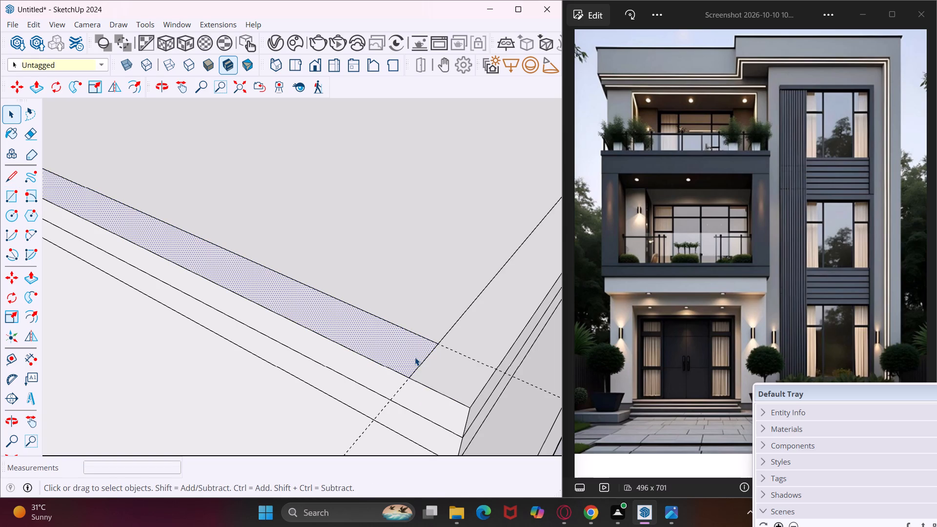
key("p")
left_click(415, 357)
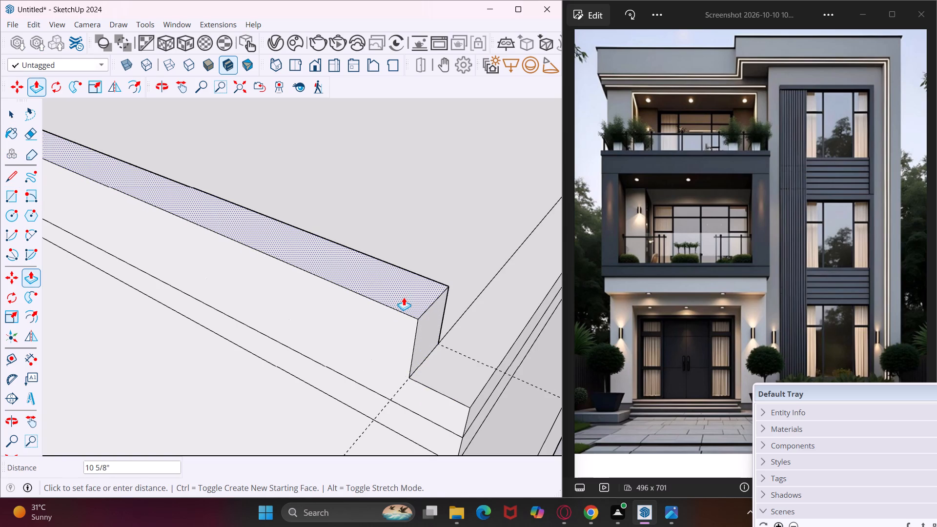
type("10'")
key("Return")
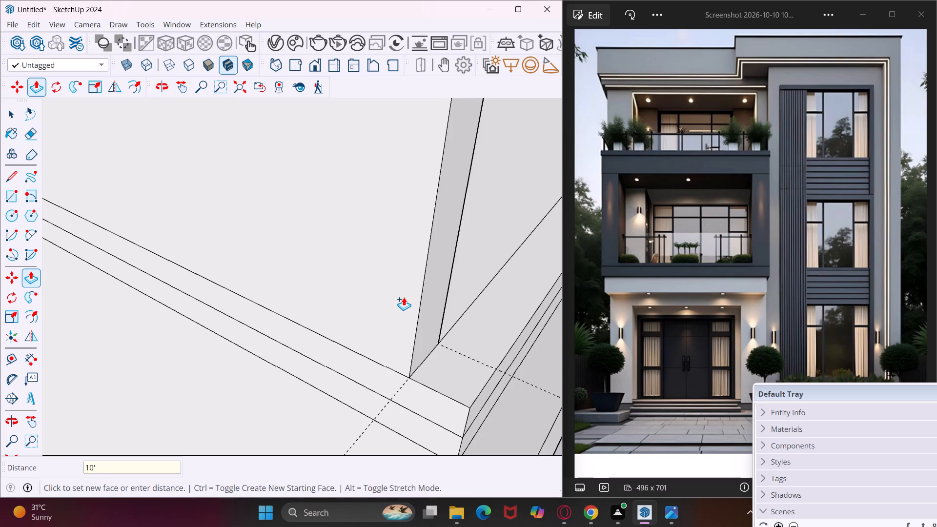
Repeat the 10' Push/Pull on the wall rectangle along the slab's balcony-side edge.
scroll(394, 303, "down", 10)
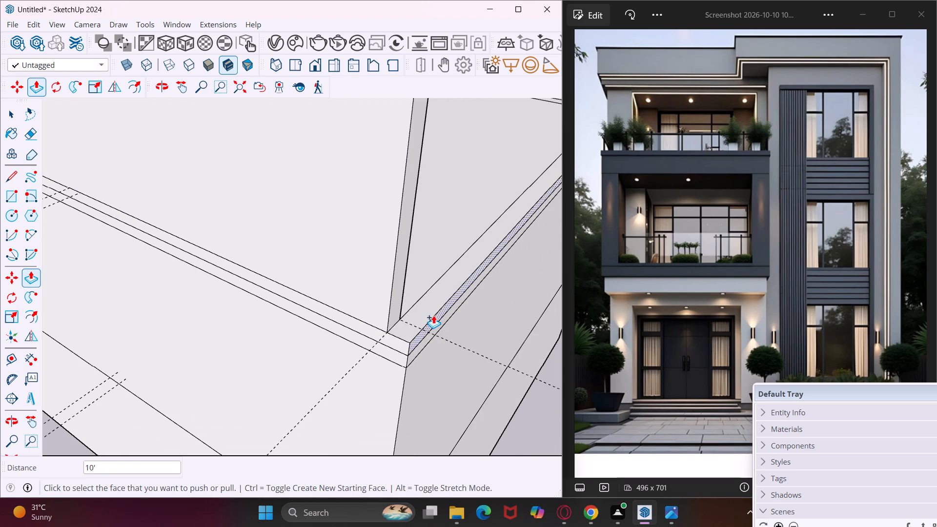
double_click(428, 310)
scroll(395, 317, "down", 11)
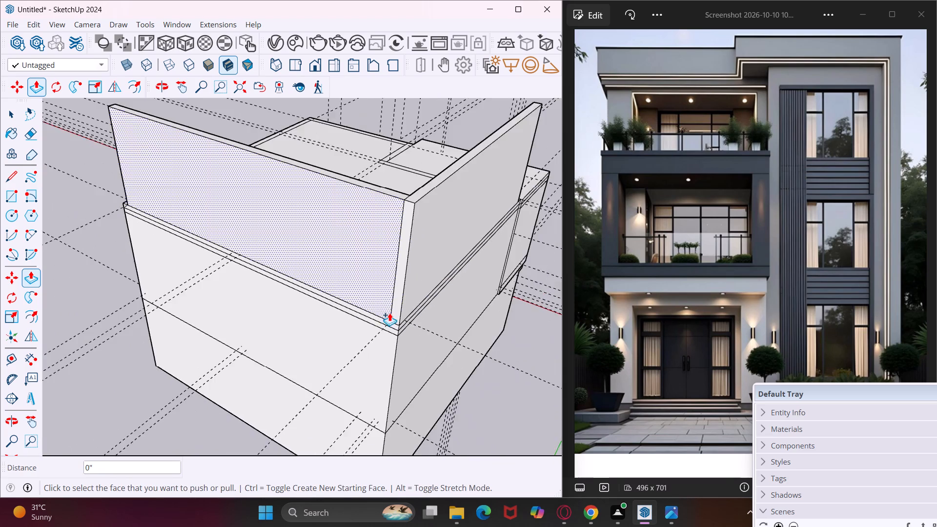
scroll(389, 313, "down", 5)
Raise the side wall opposite the balcony 10', level with the top of the rear wall.
middle_click_drag(226, 240, 398, 270)
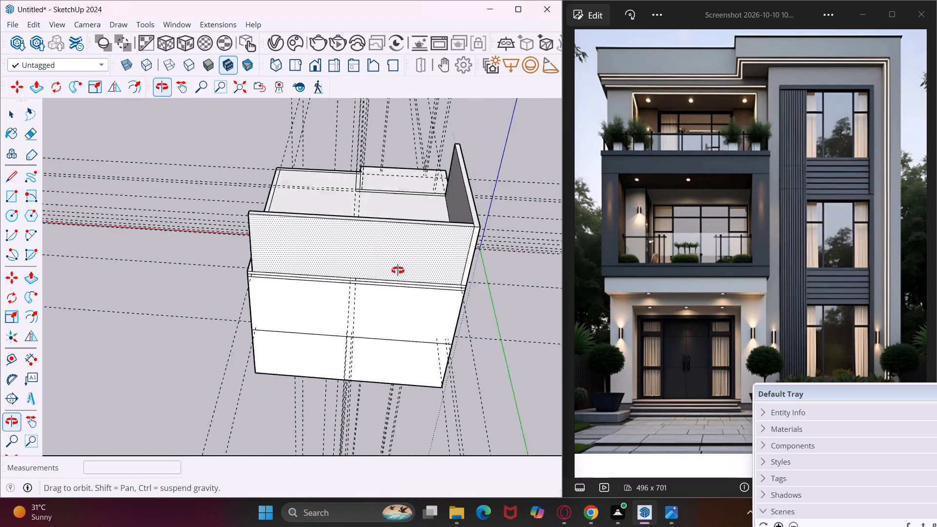
middle_click_drag(398, 270, 559, 242)
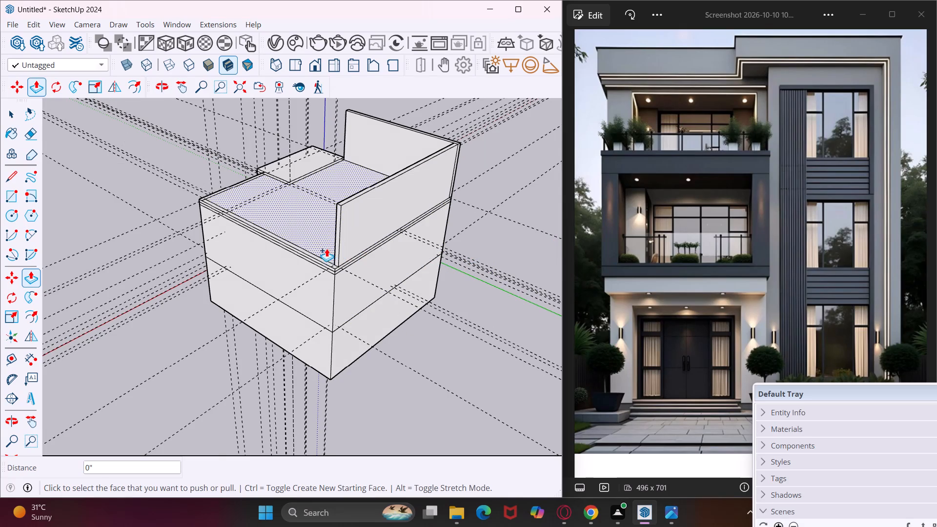
scroll(322, 250, "up", 19)
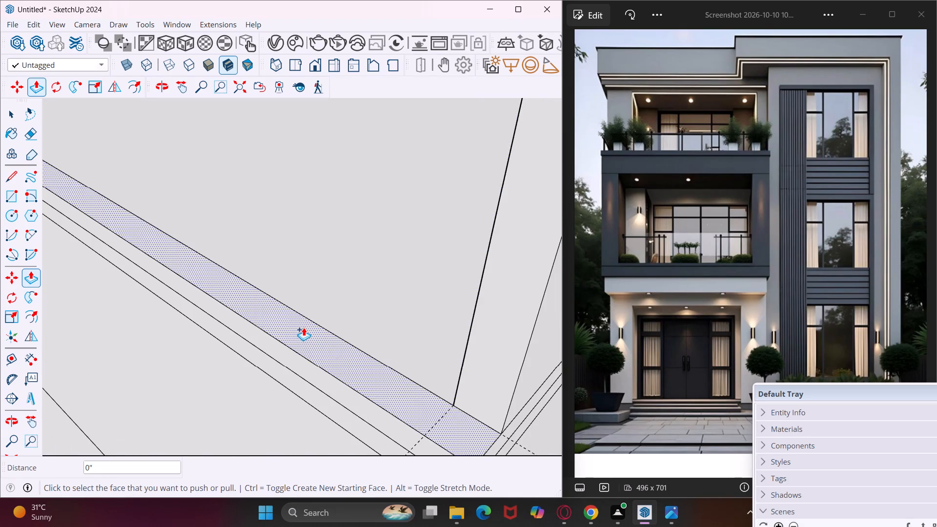
left_click(304, 327)
left_click(307, 328)
scroll(308, 304, "down", 6)
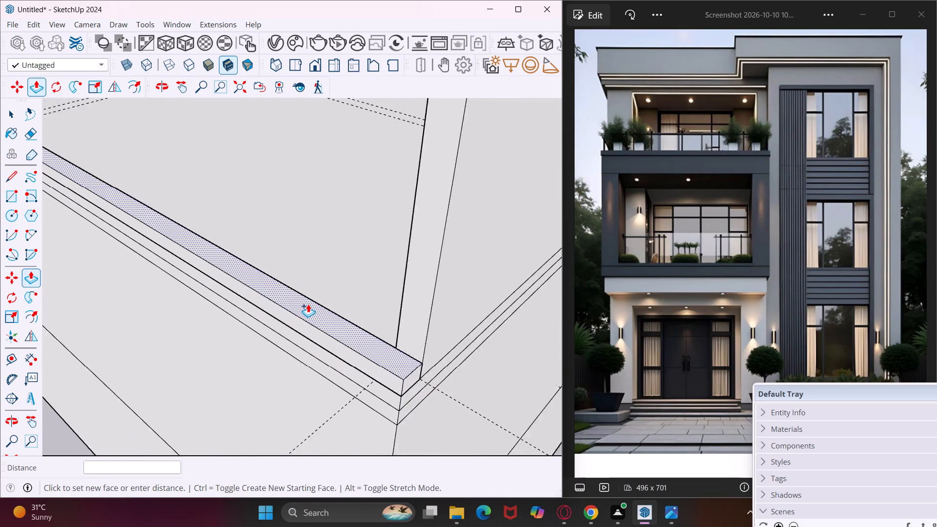
scroll(309, 294, "down", 4)
scroll(389, 182, "down", 3)
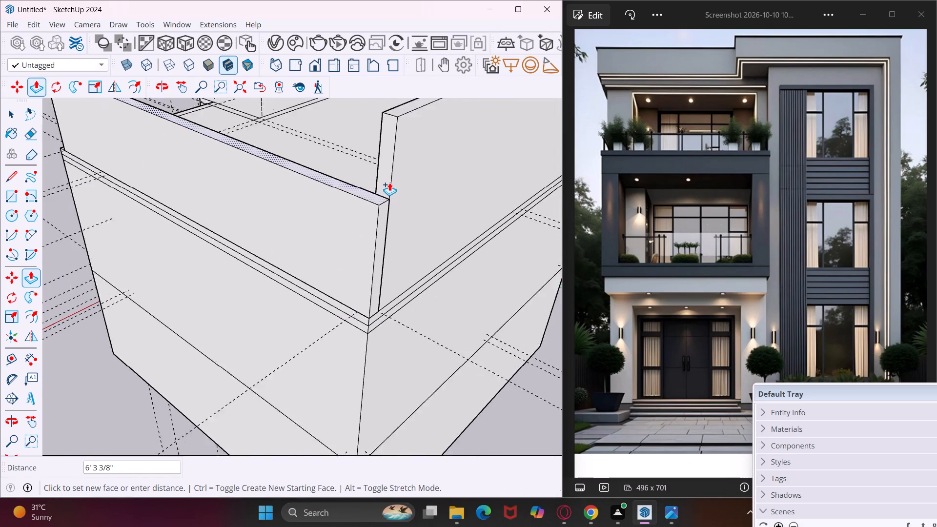
scroll(389, 182, "down", 5)
left_click(394, 142)
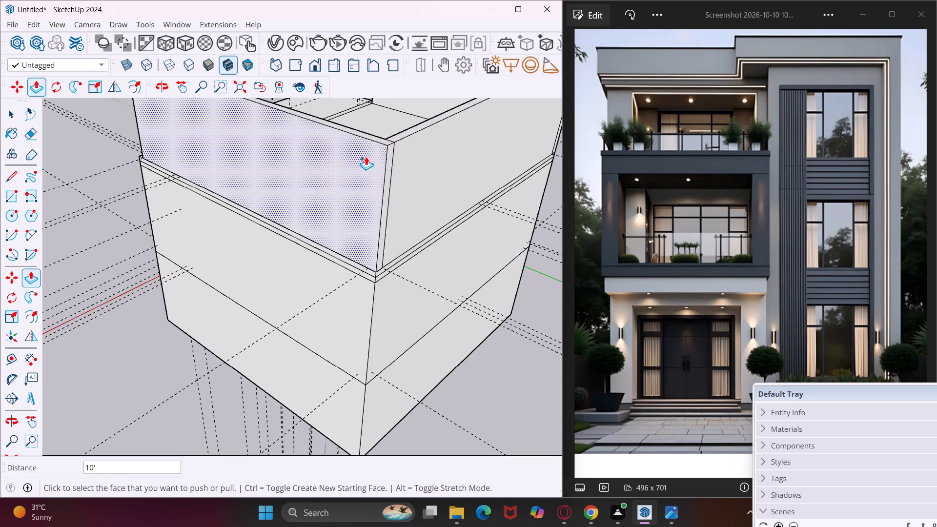
Raise the front wall rectangle beside the notch 10', level with the top of the adjoining side wall.
middle_click_drag(315, 195, 666, 252)
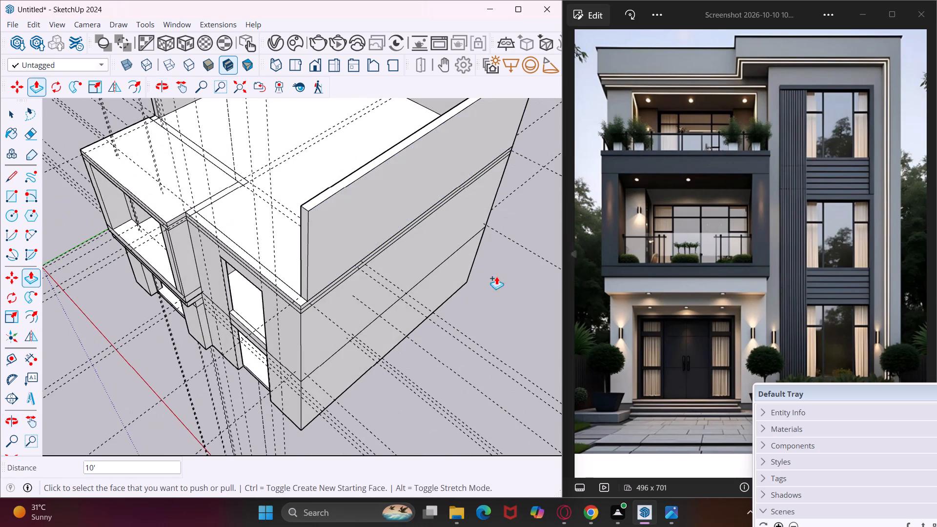
scroll(287, 283, "up", 7)
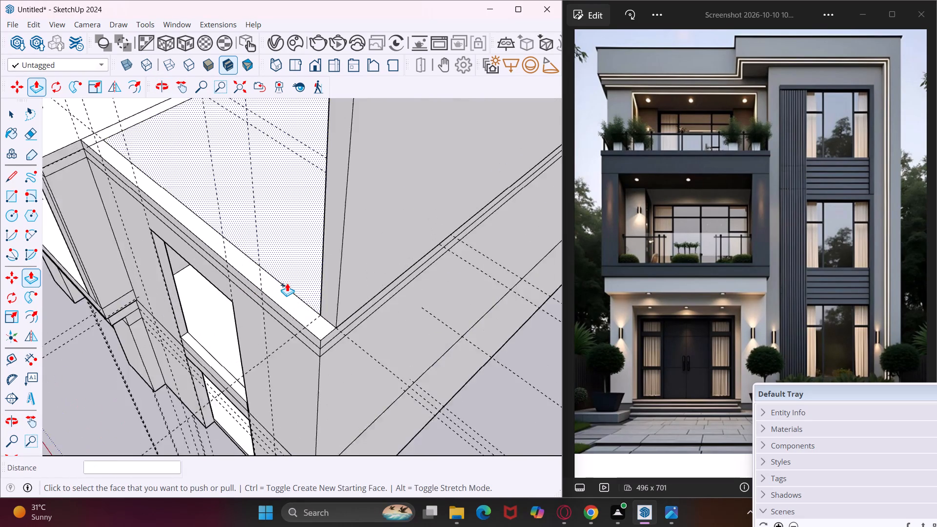
scroll(287, 283, "up", 6)
left_click(283, 300)
scroll(303, 266, "down", 11)
scroll(308, 262, "up", 1)
scroll(308, 262, "down", 3)
left_click(327, 182)
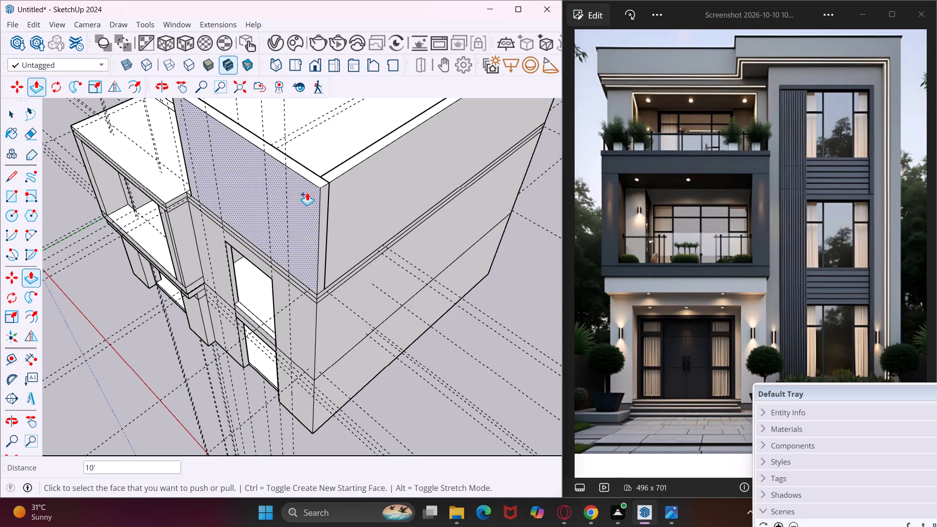
Raise the short wall rectangle running in from the notch corner 10', level with the top of the front wall.
middle_click_drag(303, 195, 605, 222)
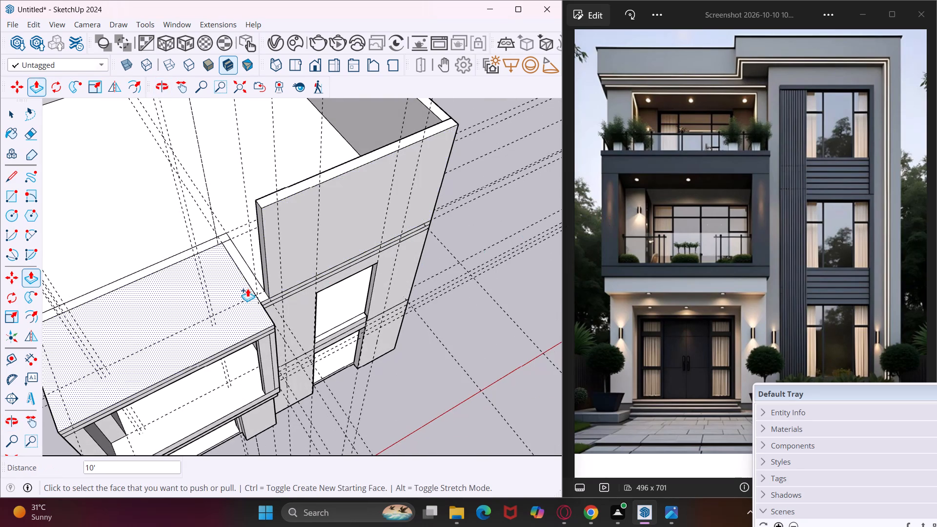
scroll(252, 275, "up", 10)
left_click(250, 274)
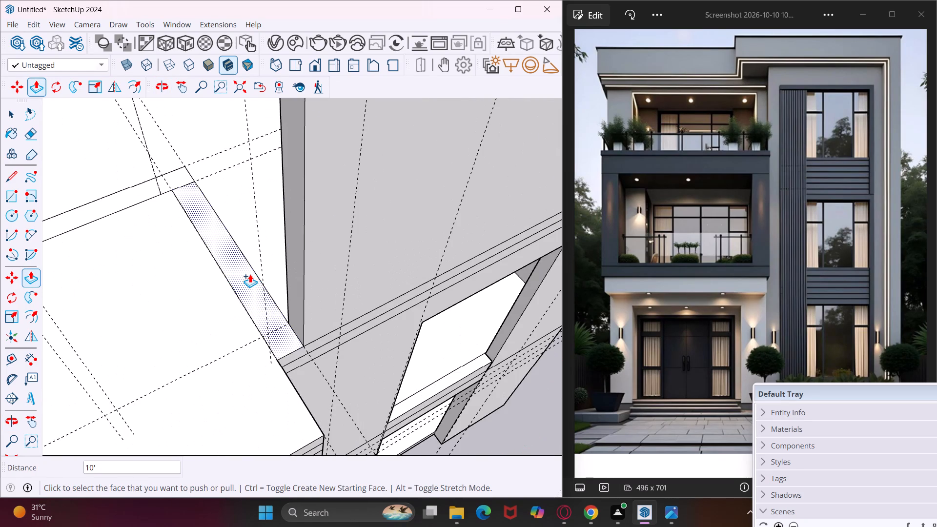
scroll(258, 254, "down", 12)
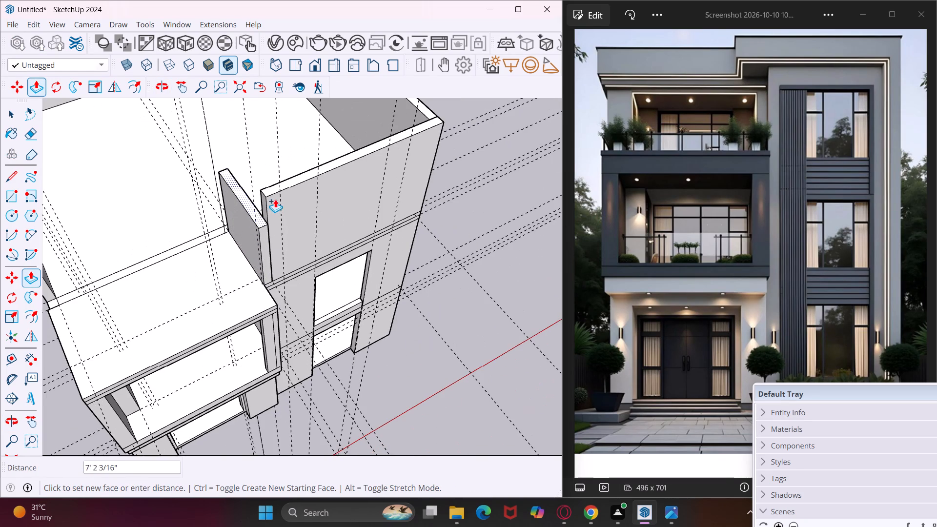
left_click(276, 190)
scroll(195, 239, "up", 2)
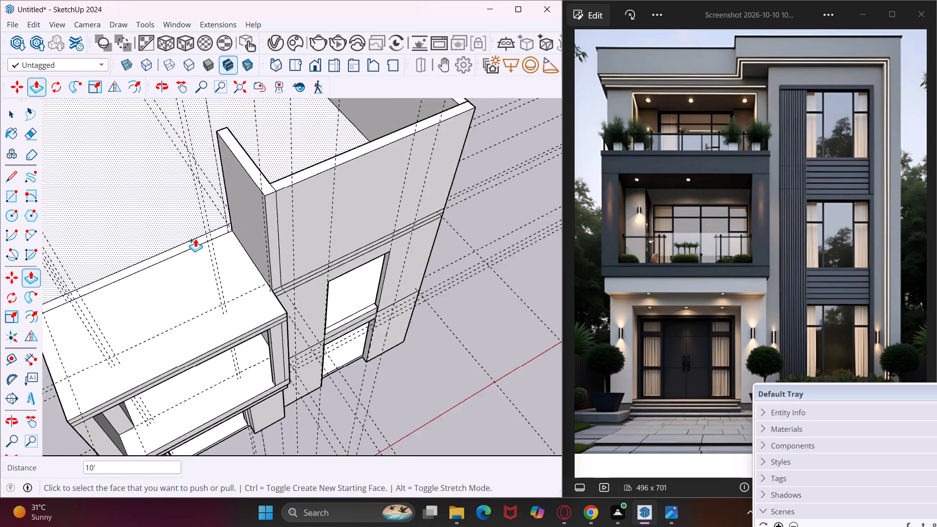
Raise the long wall rectangle along the rear edge of the balcony roof 10', level with the short notch wall.
scroll(195, 239, "up", 8)
left_click(201, 240)
scroll(220, 220, "down", 6)
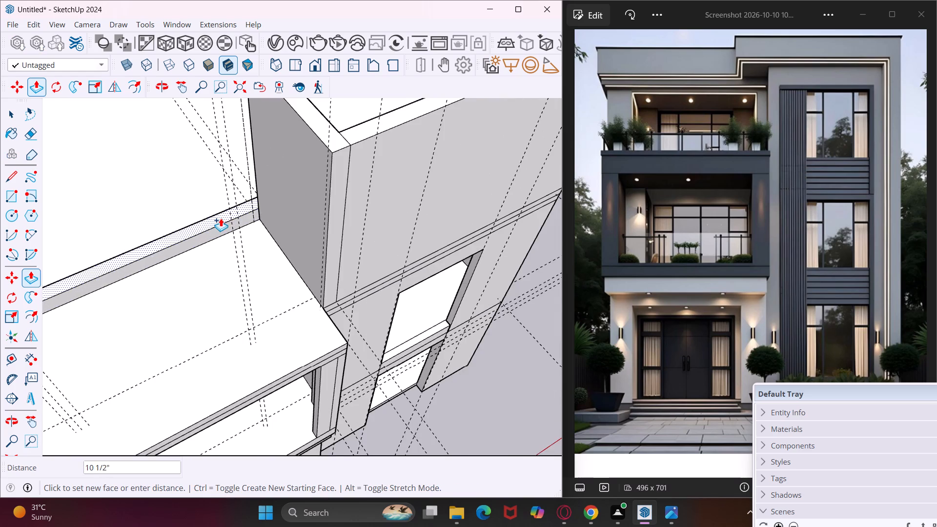
scroll(221, 218, "down", 11)
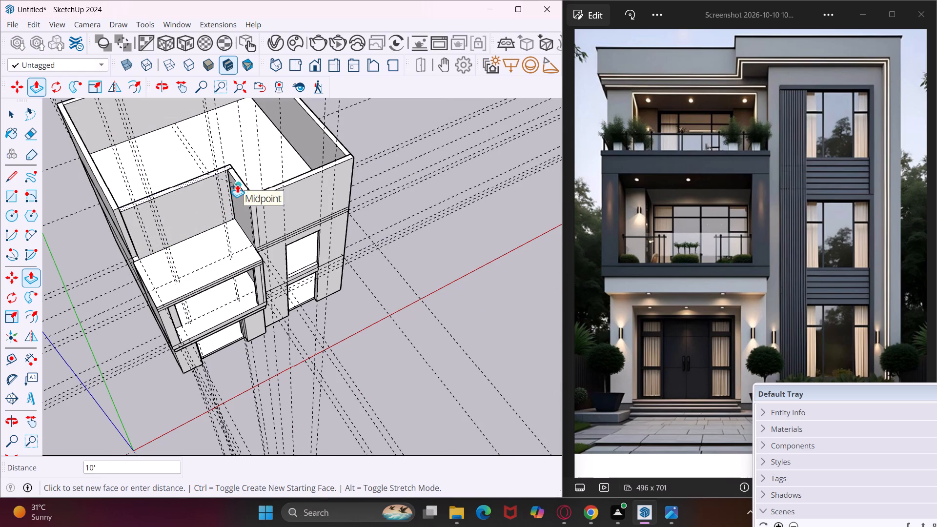
left_click(237, 184)
Raise the small corner rectangle at the outer end of the balcony roof's rear wall 10', level with the adjoining walls.
scroll(130, 257, "up", 8)
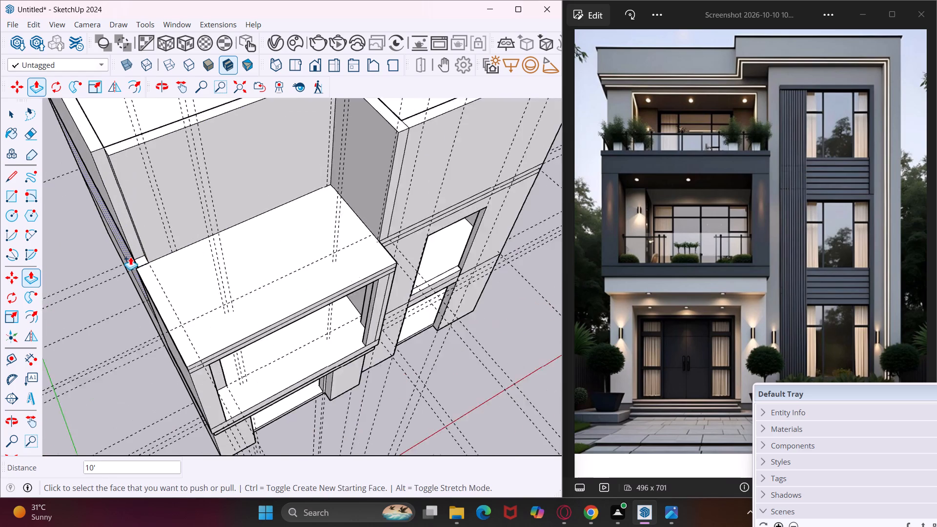
scroll(130, 257, "up", 16)
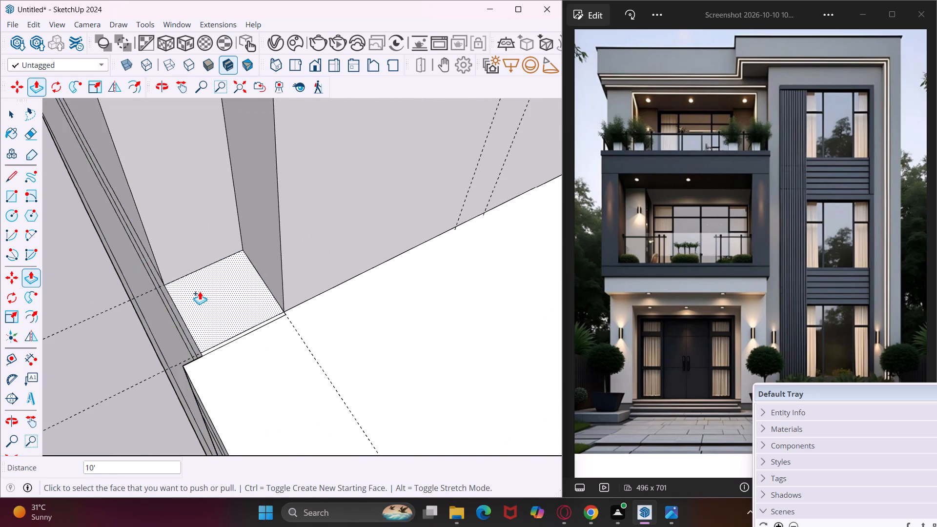
left_click(200, 291)
scroll(199, 252, "down", 13)
scroll(186, 254, "up", 1)
scroll(186, 252, "down", 7)
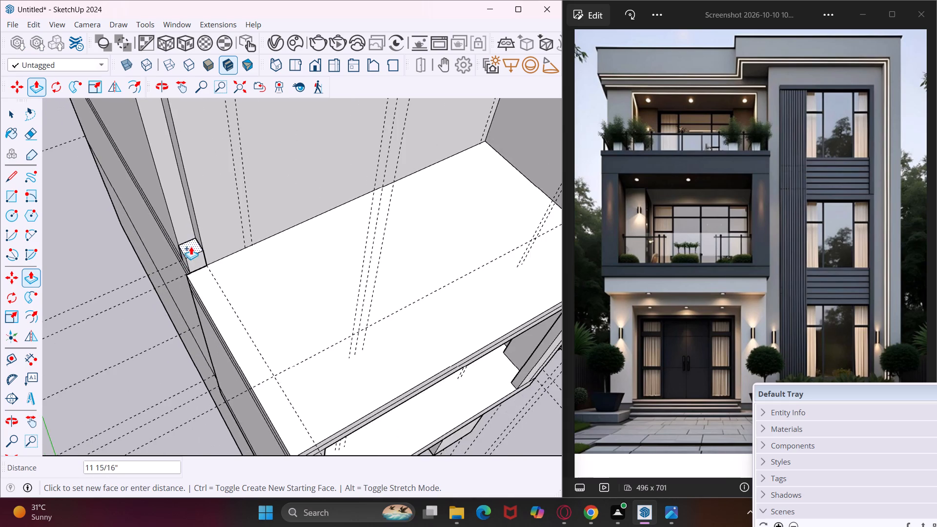
scroll(191, 246, "down", 5)
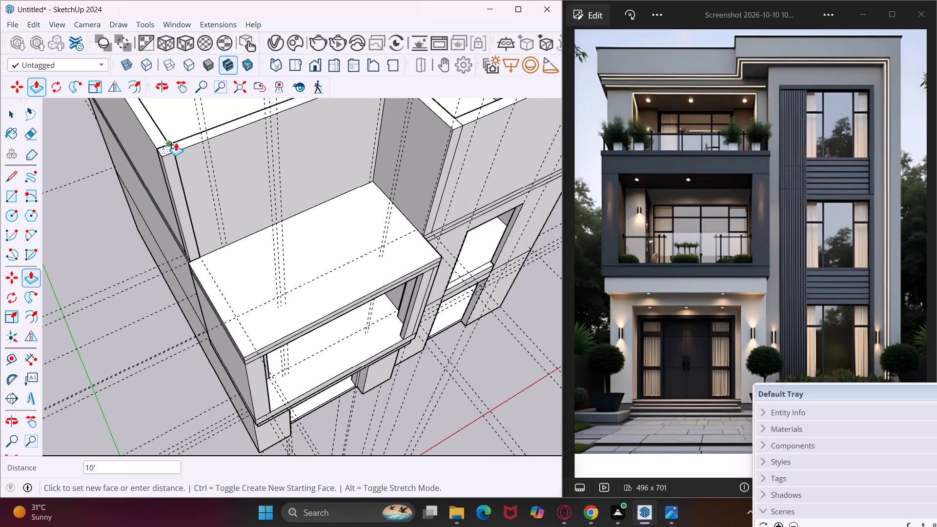
left_click(176, 142)
Examine the front of the house with its raised third-floor walls against the reference picture.
middle_click_drag(191, 143, 190, 129)
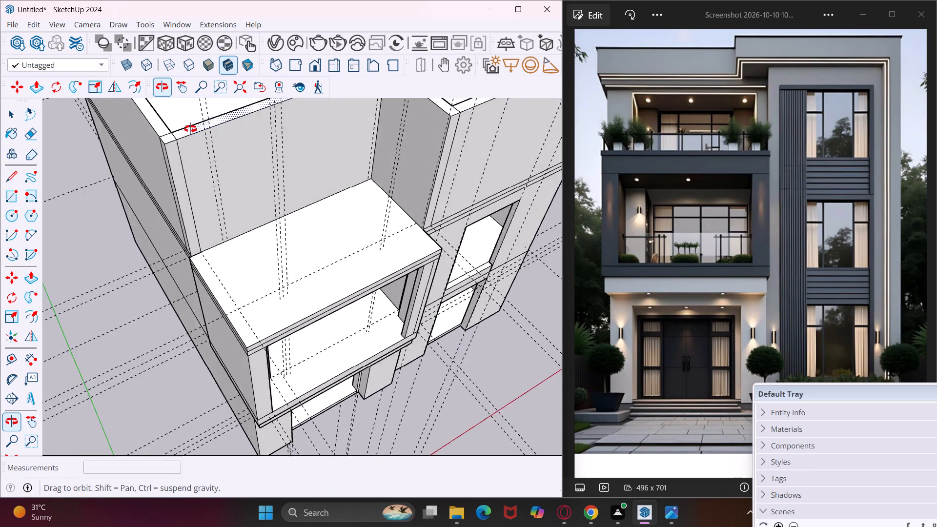
middle_click_drag(190, 129, 115, 86)
scroll(70, 199, "down", 2)
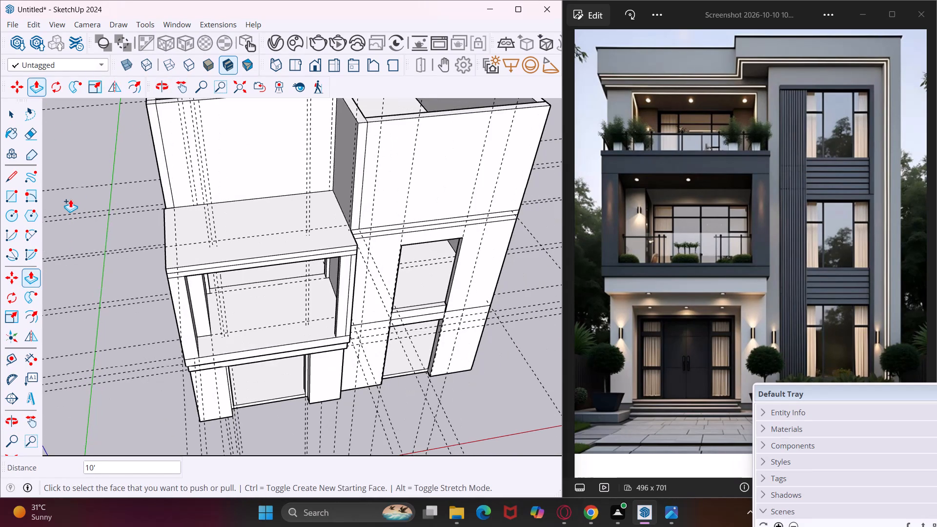
middle_click_drag(70, 199, 81, 128)
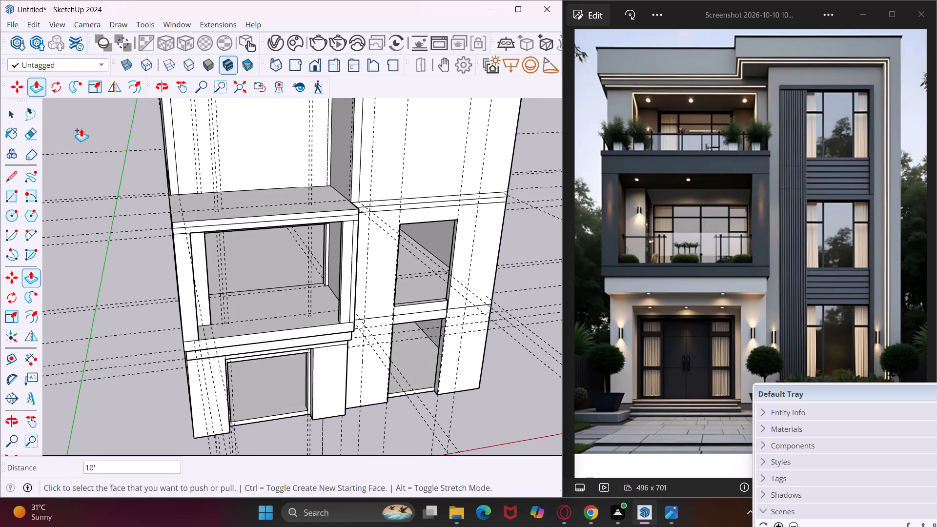
key("Escape")
key("space")
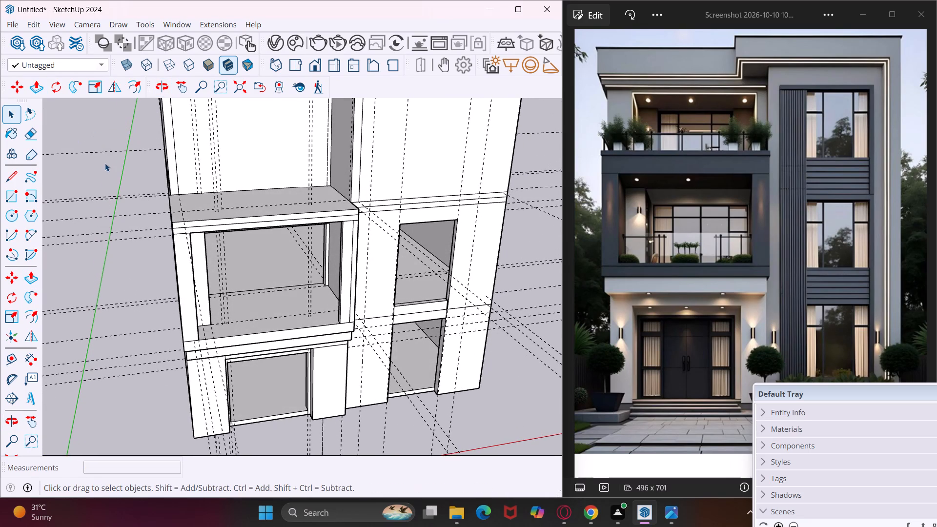
left_click(180, 80)
left_click_drag(238, 200, 238, 210)
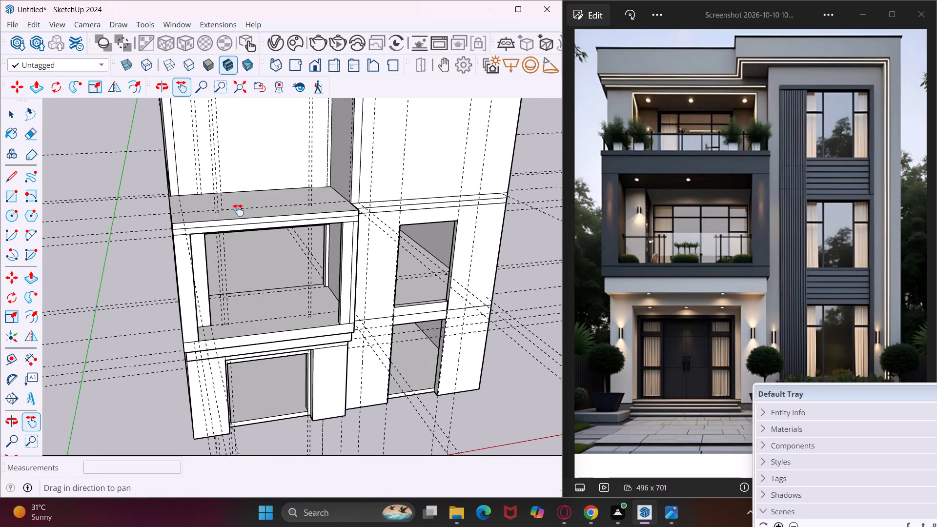
left_click_drag(238, 210, 223, 302)
middle_click_drag(222, 303, 206, 150)
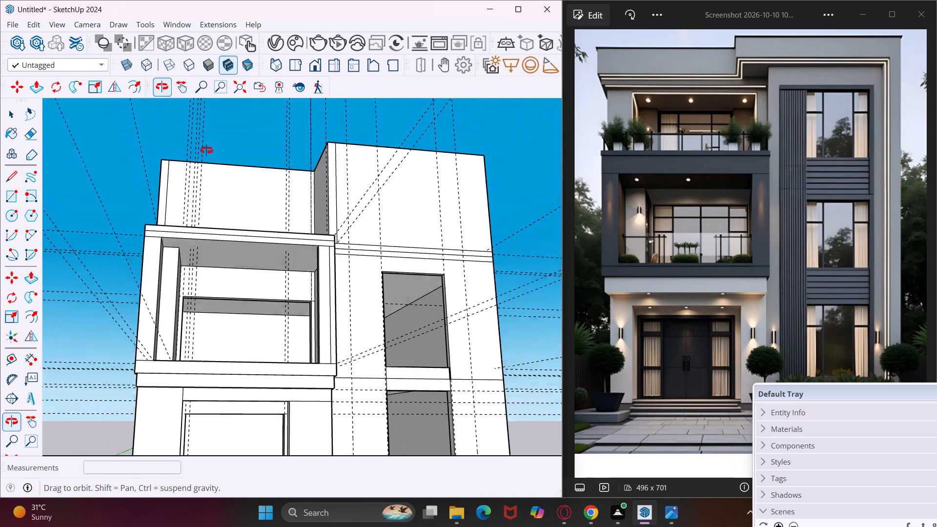
middle_click_drag(206, 150, 184, 154)
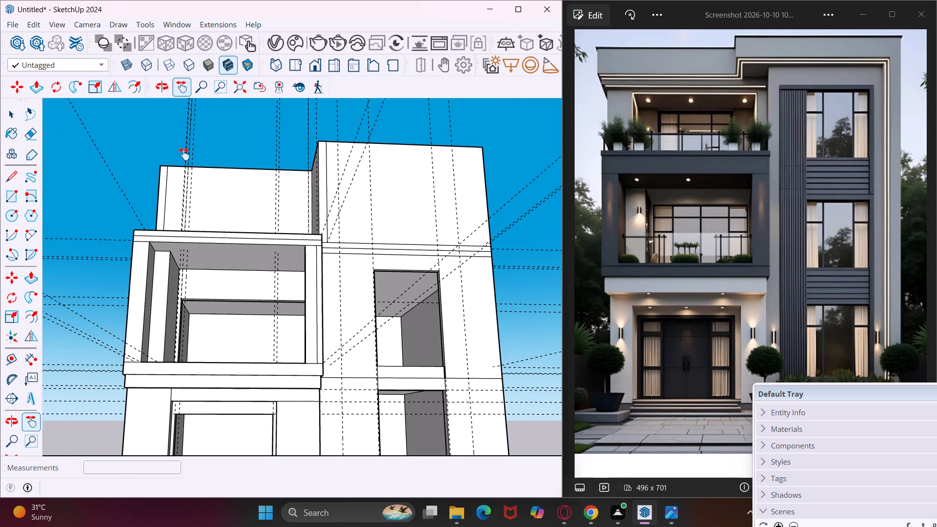
key("Escape")
key("space")
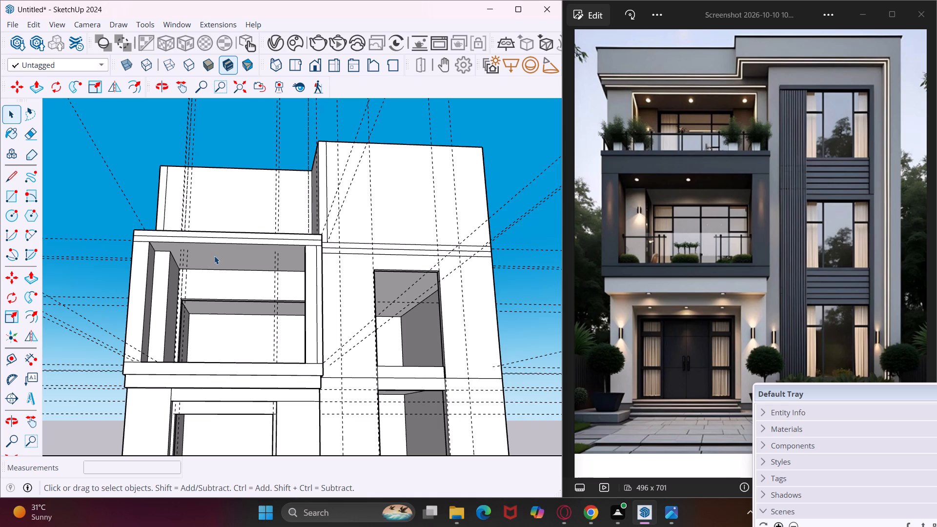
Draw a line about 13' 1" long across the second-floor balcony ceiling, just behind its front edge, ending at the opposite pillar's inner corner.
middle_click_drag(140, 237, 127, 256)
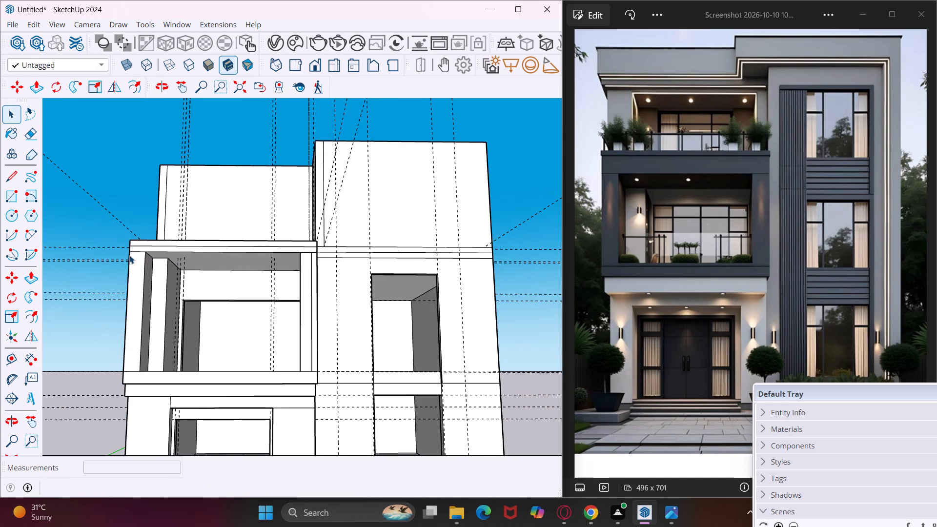
middle_click_drag(143, 255, 95, 242)
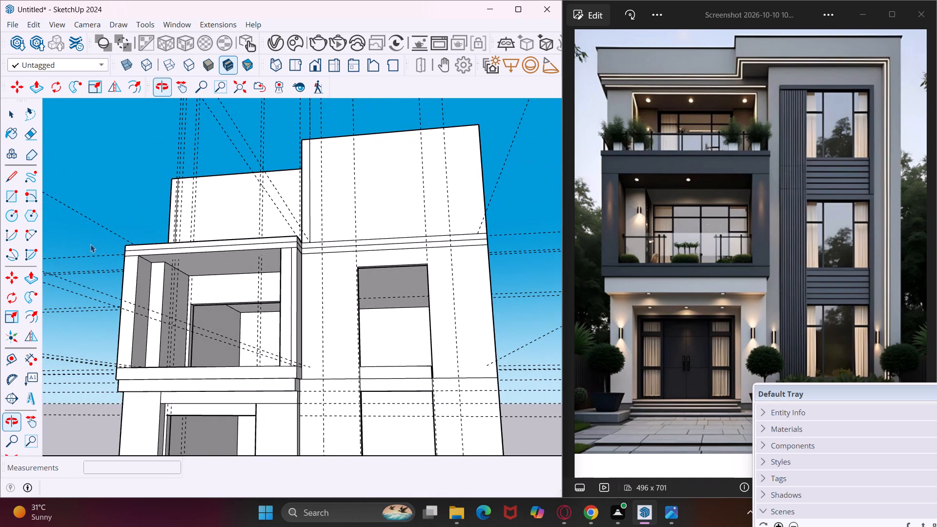
left_click(15, 180)
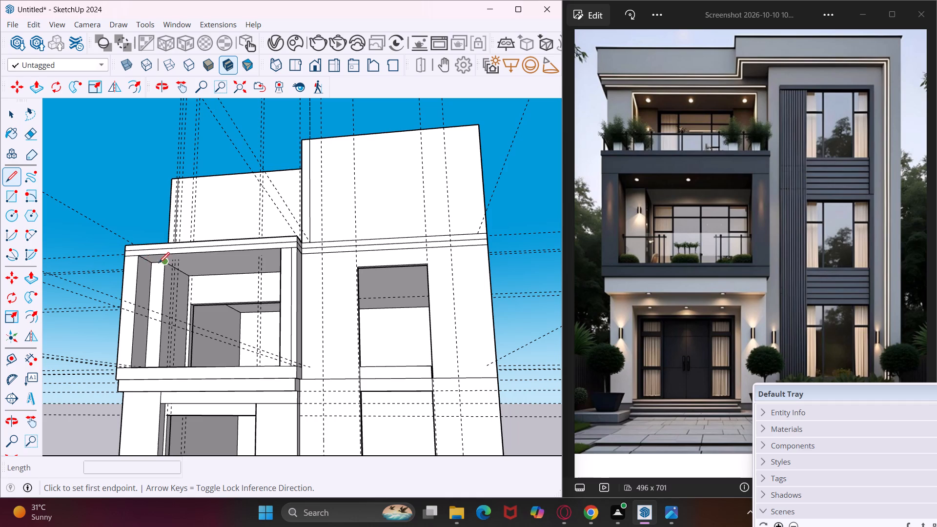
scroll(154, 261, "up", 5)
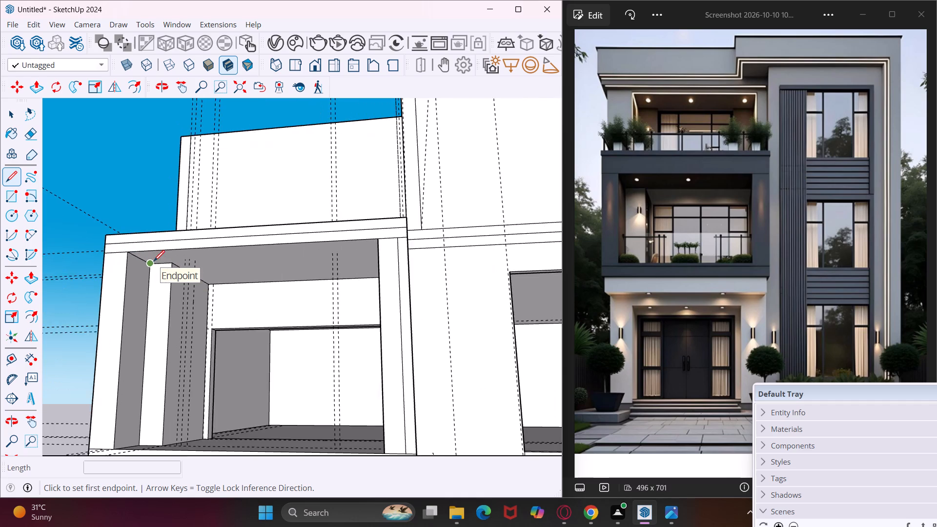
scroll(154, 261, "up", 3)
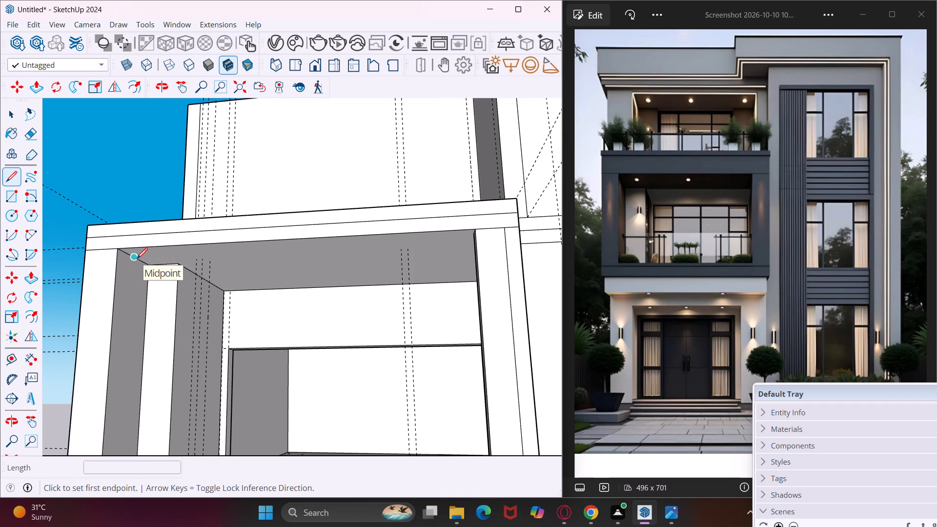
middle_click_drag(137, 259, 104, 240)
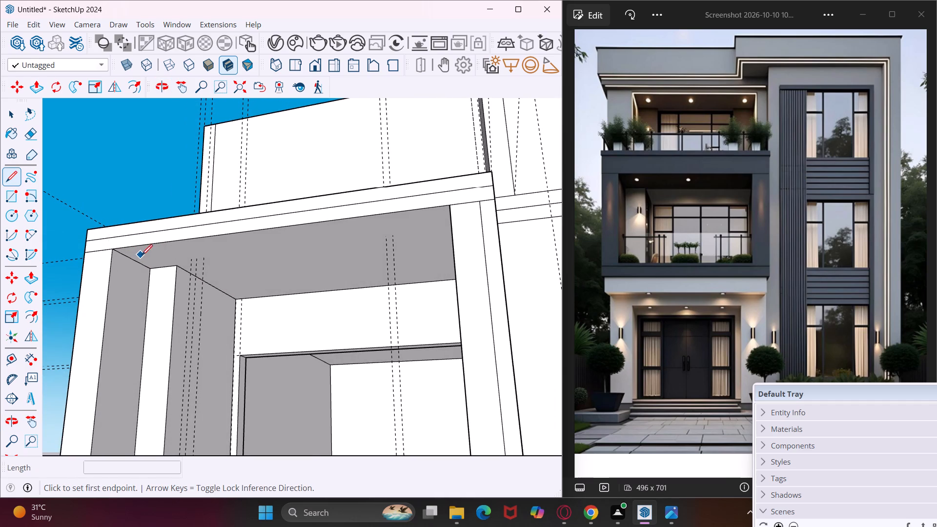
scroll(141, 255, "up", 6)
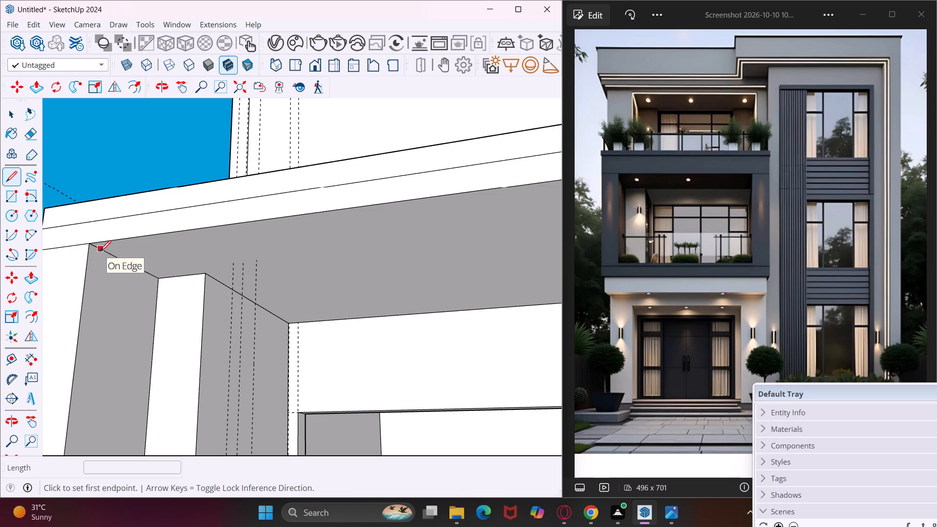
left_click(100, 251)
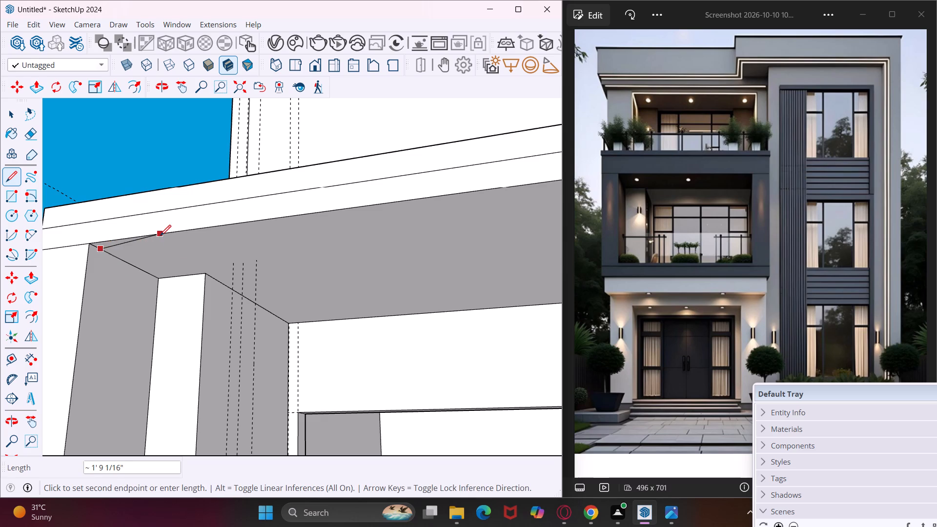
scroll(160, 236, "down", 14)
middle_click_drag(295, 225, 335, 221)
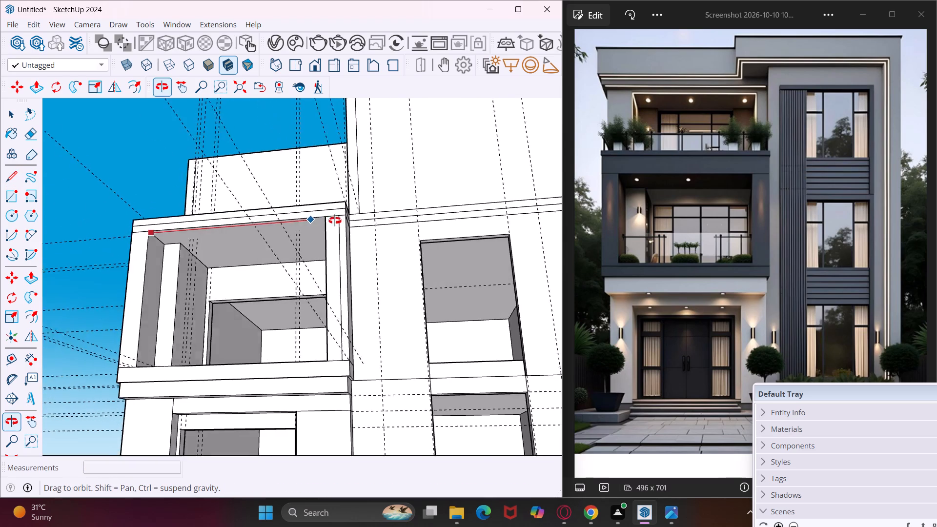
middle_click_drag(335, 221, 526, 261)
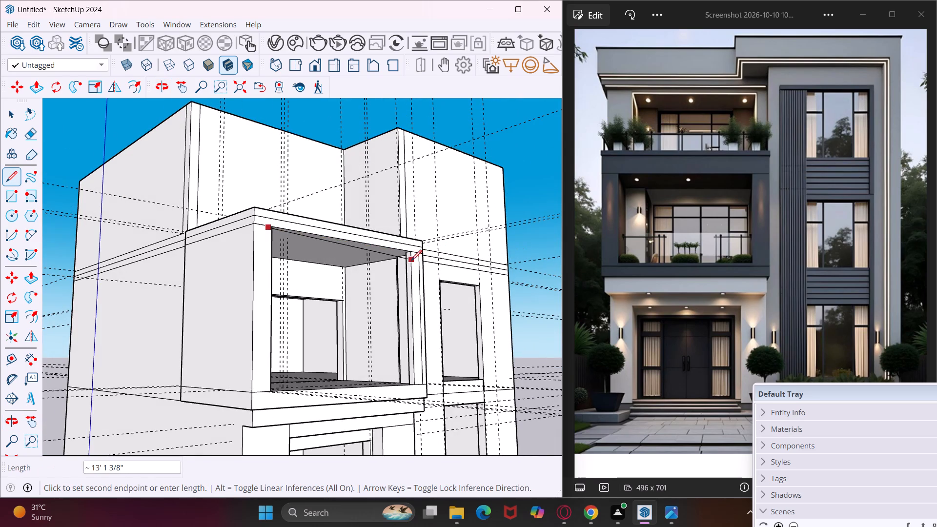
scroll(406, 255, "up", 17)
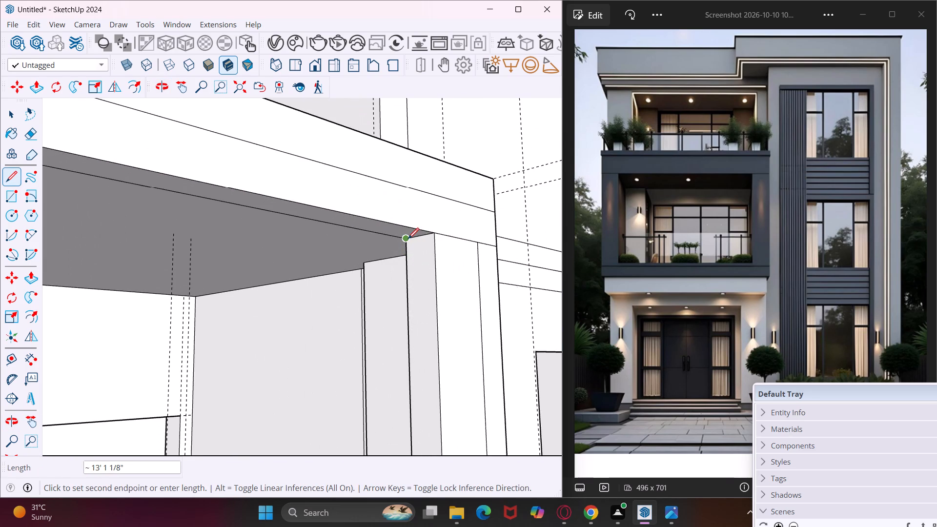
scroll(408, 239, "up", 12)
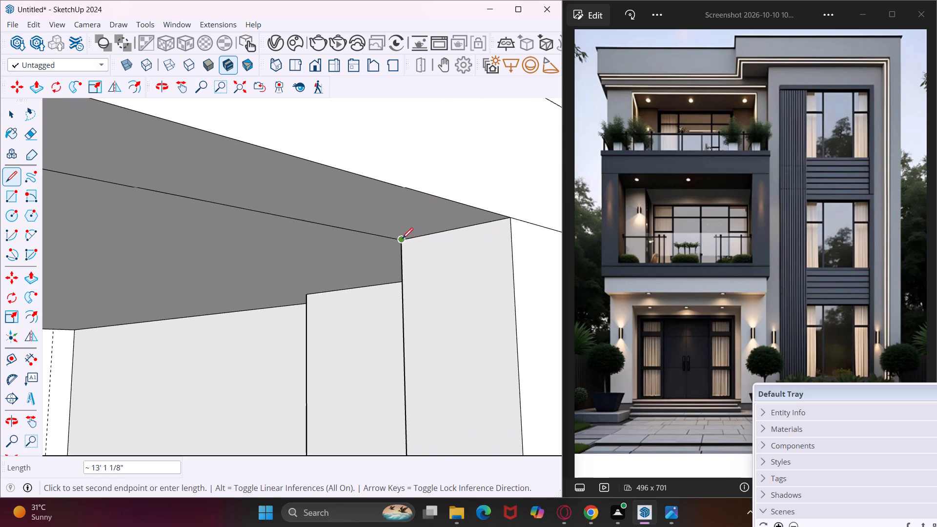
left_click(402, 240)
key("Escape")
key("space")
Push/Pull the narrow strip along the front edge of the balcony ceiling down 2".
left_click(417, 224)
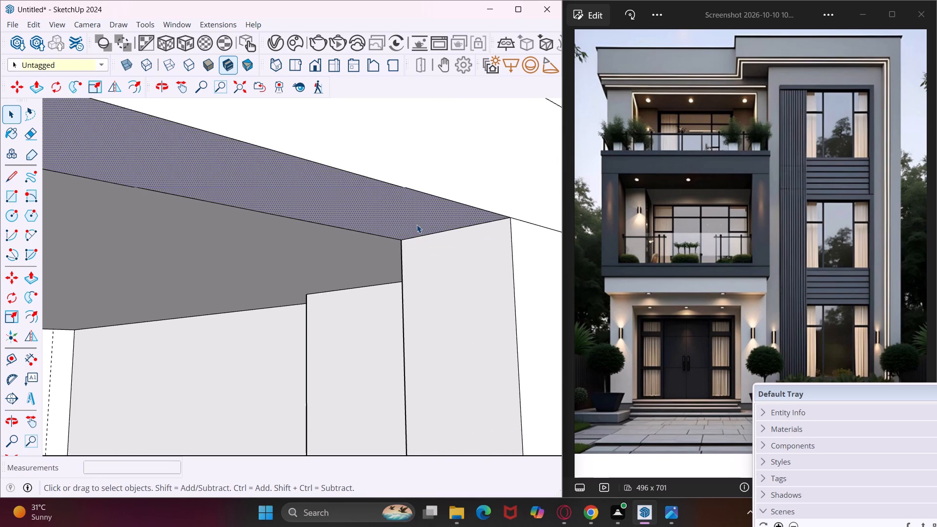
scroll(417, 224, "down", 13)
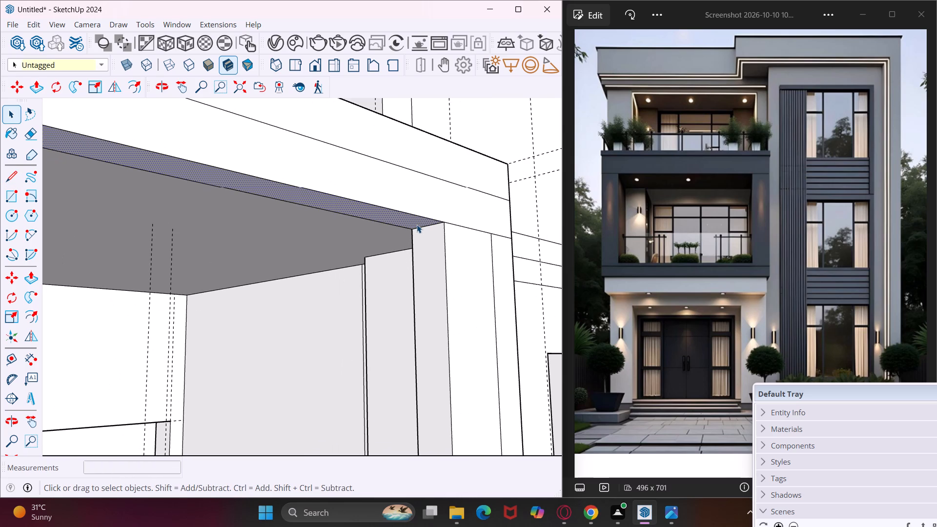
key("p")
left_click(417, 224)
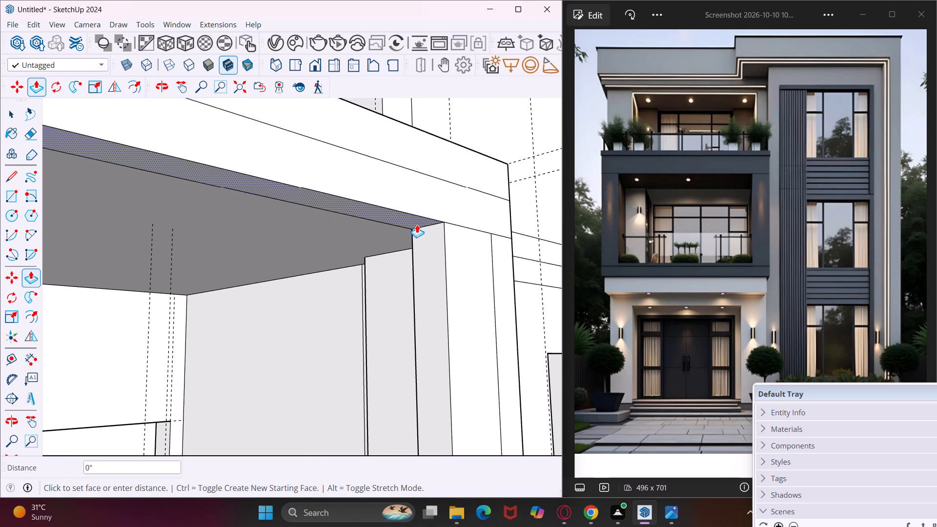
scroll(421, 231, "down", 8)
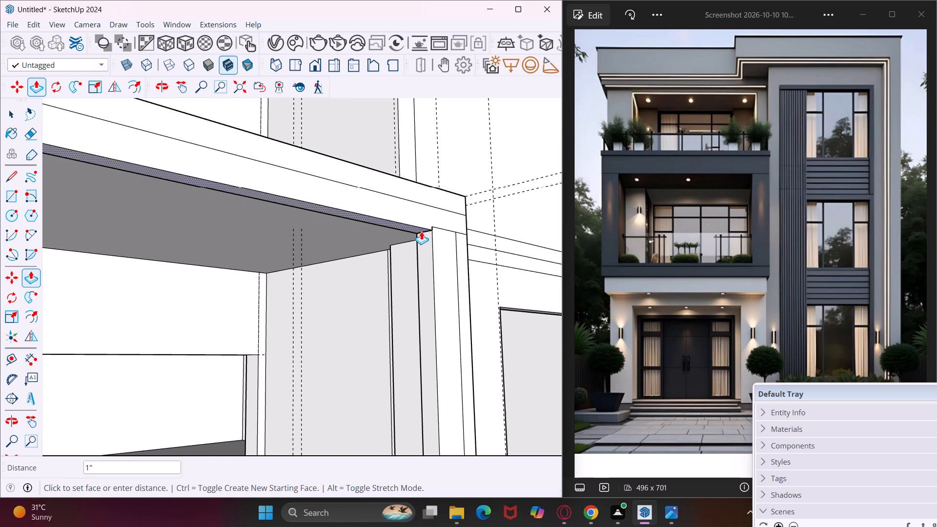
scroll(421, 231, "down", 6)
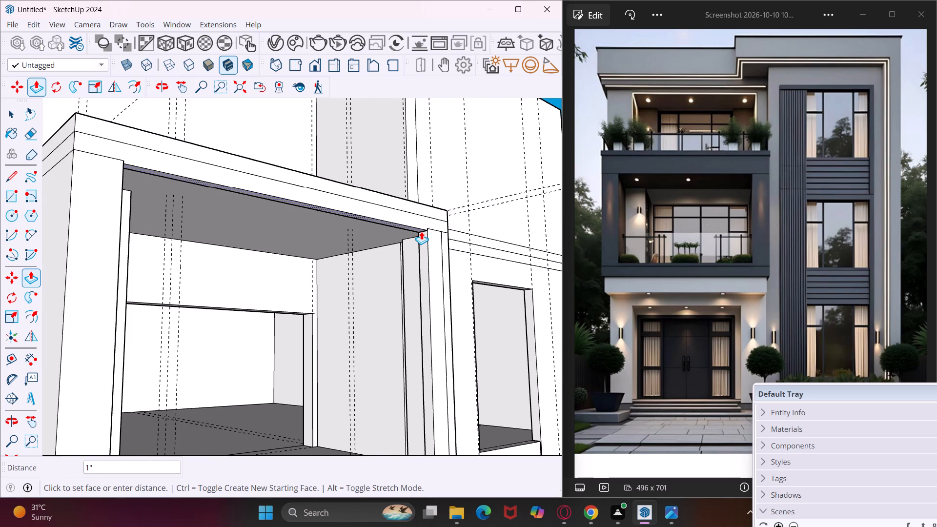
key("2")
key("shift+quotedbl")
key("Return")
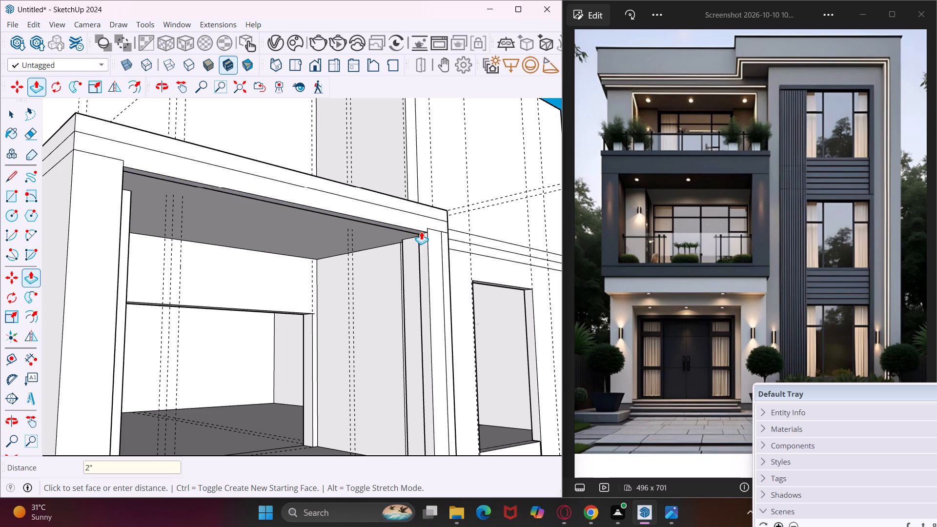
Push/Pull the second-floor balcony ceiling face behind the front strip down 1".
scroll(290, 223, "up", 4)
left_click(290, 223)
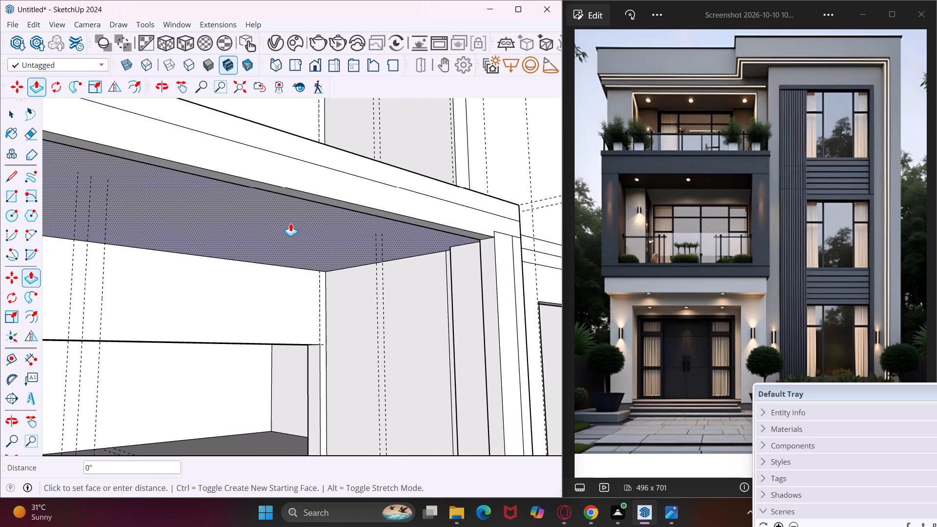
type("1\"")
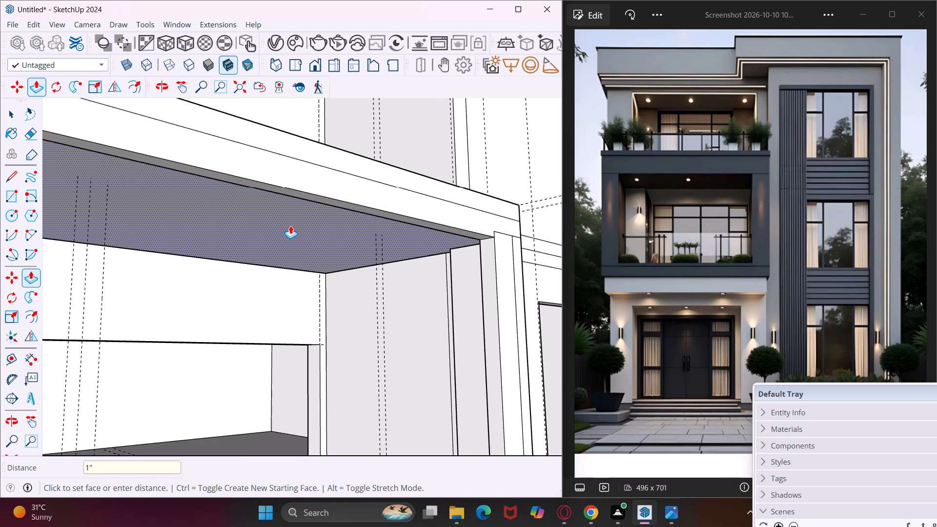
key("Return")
Examine the balcony ceiling and its front strip from several angles, up close and with the whole house front.
middle_click_drag(290, 225, 233, 241)
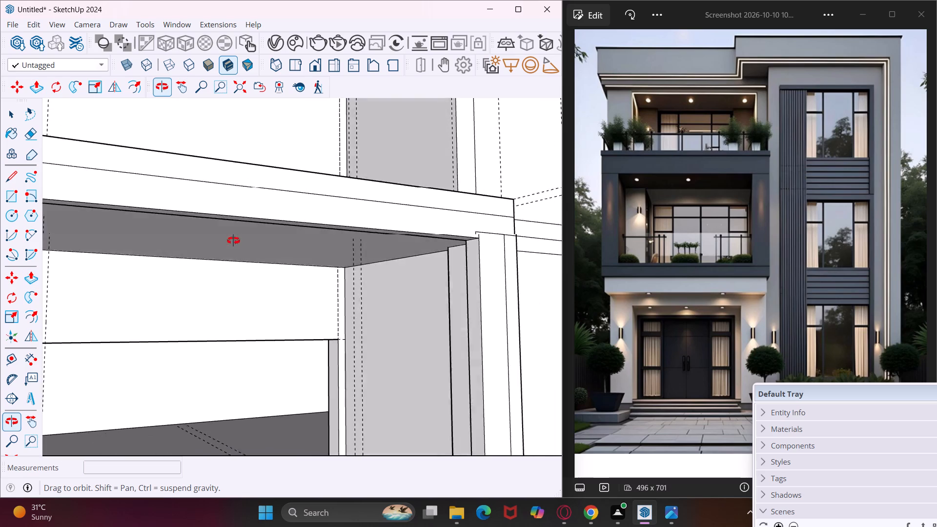
middle_click_drag(233, 241, 154, 236)
scroll(152, 232, "down", 5)
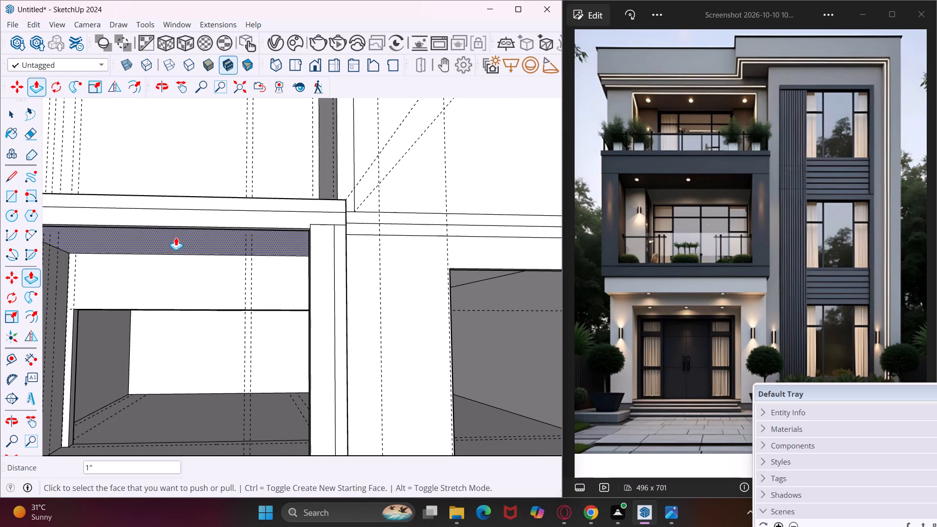
middle_click_drag(182, 238, 265, 233)
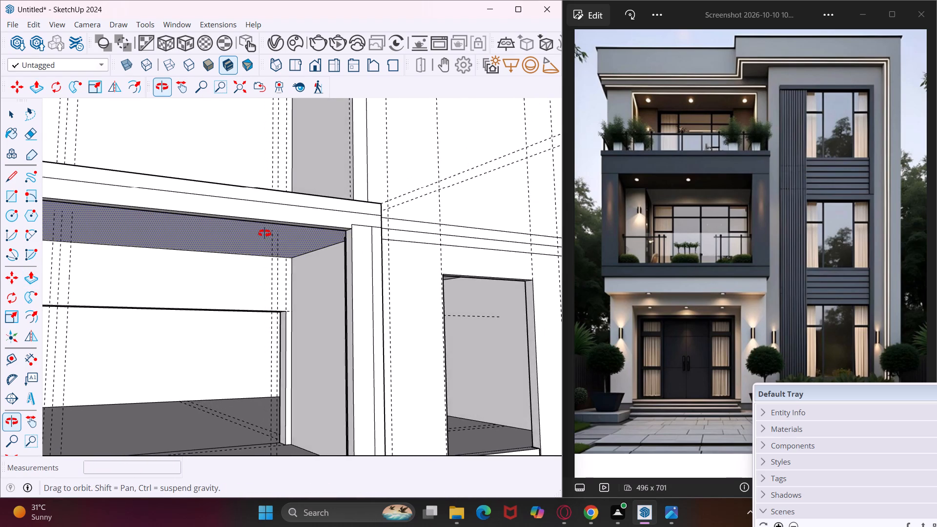
middle_click_drag(265, 233, 317, 242)
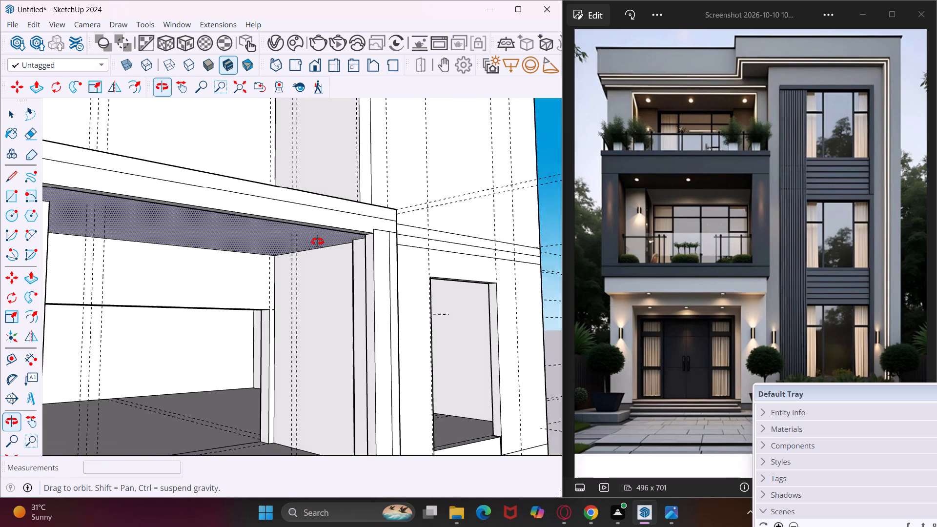
middle_click_drag(317, 242, 206, 262)
scroll(207, 253, "down", 3)
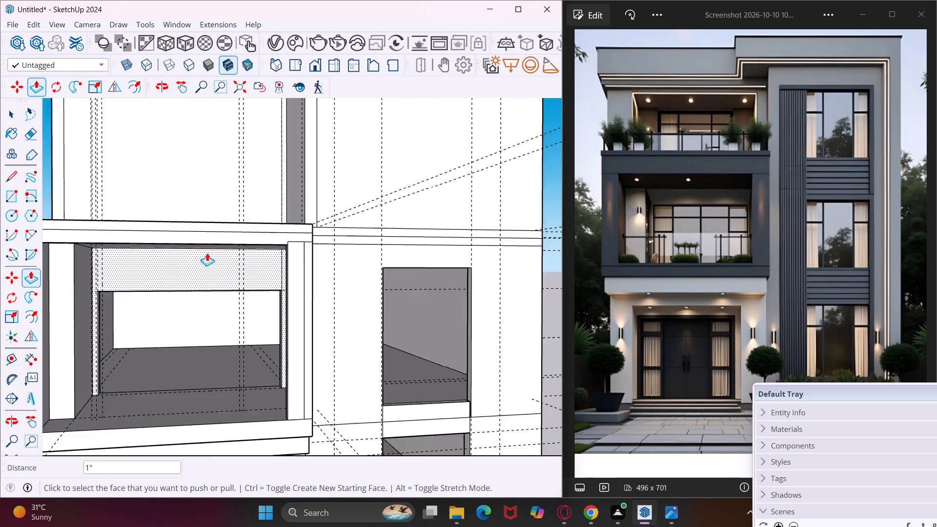
scroll(207, 253, "down", 4)
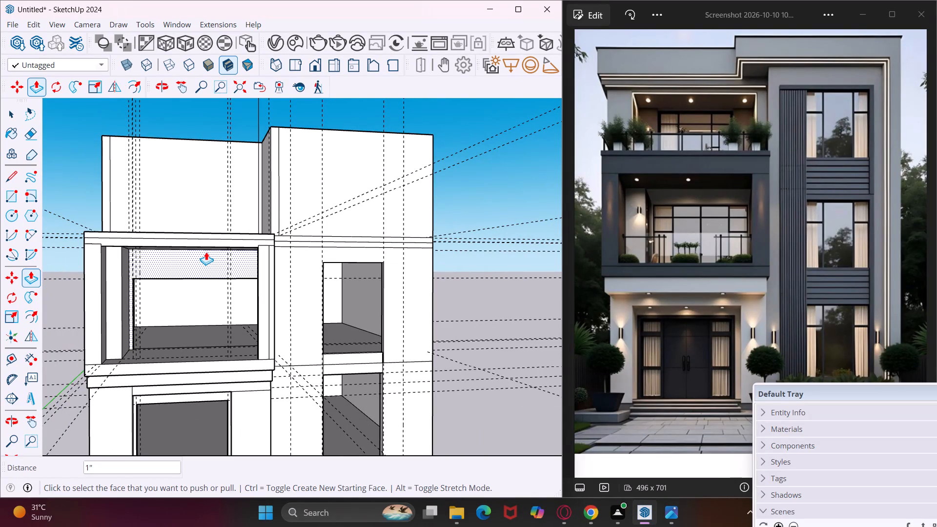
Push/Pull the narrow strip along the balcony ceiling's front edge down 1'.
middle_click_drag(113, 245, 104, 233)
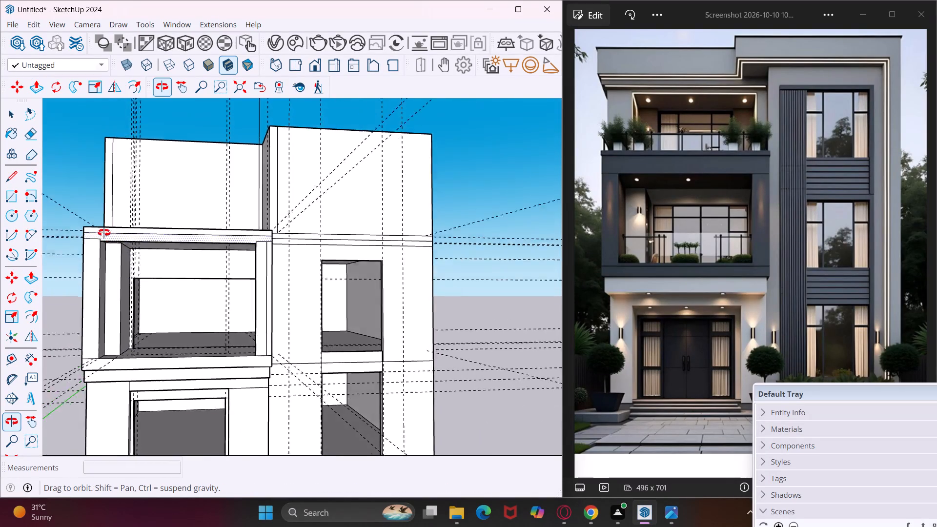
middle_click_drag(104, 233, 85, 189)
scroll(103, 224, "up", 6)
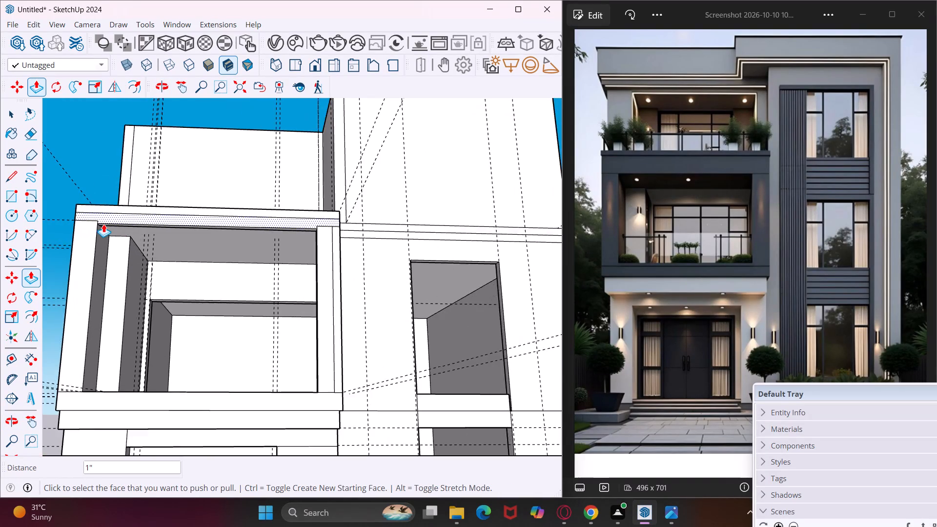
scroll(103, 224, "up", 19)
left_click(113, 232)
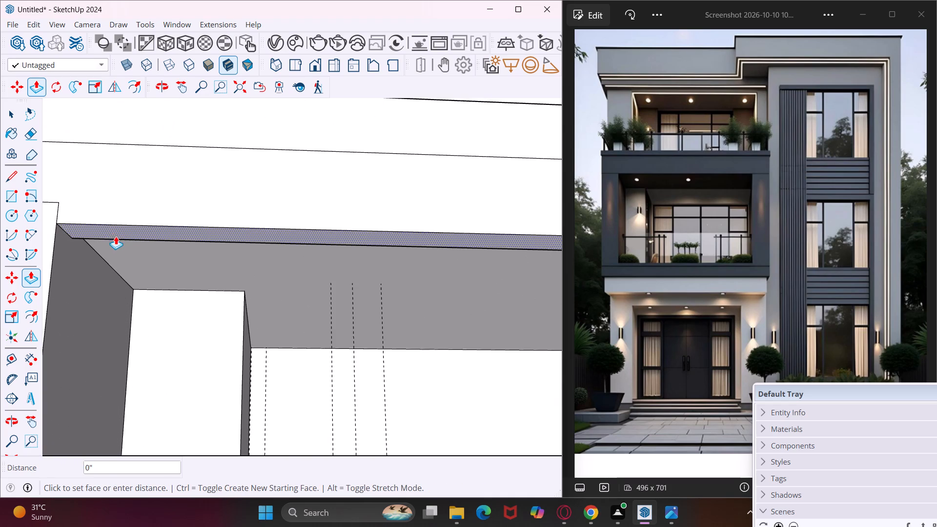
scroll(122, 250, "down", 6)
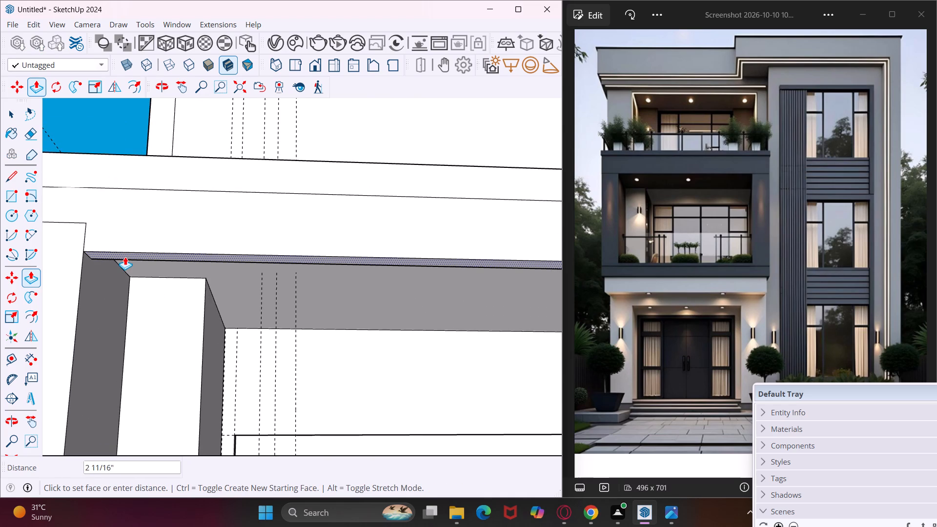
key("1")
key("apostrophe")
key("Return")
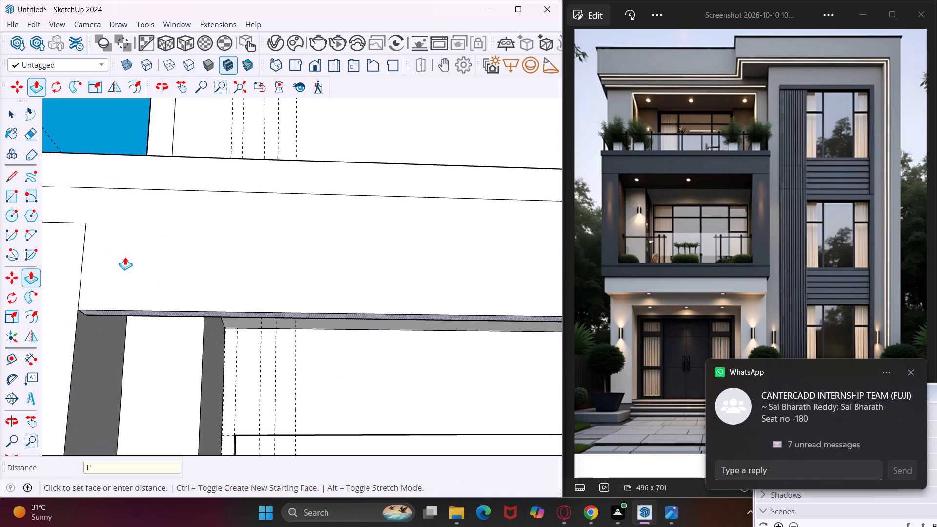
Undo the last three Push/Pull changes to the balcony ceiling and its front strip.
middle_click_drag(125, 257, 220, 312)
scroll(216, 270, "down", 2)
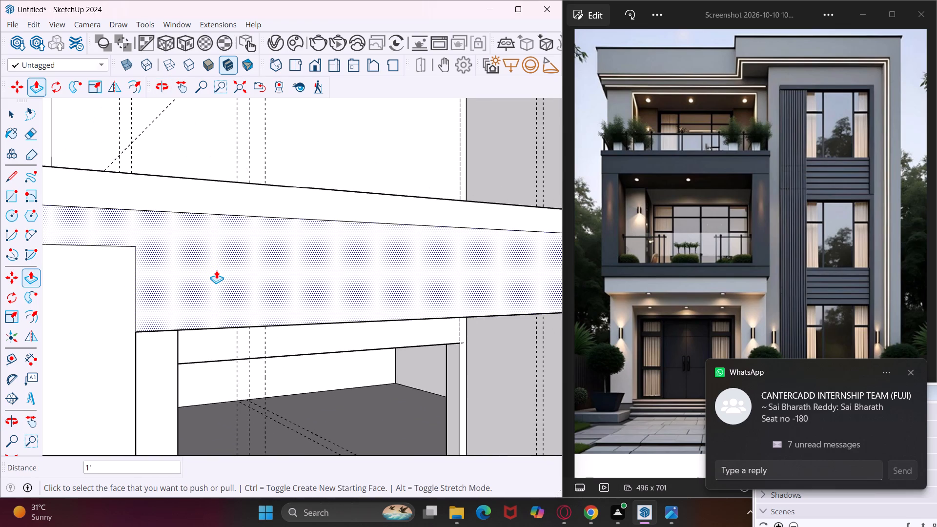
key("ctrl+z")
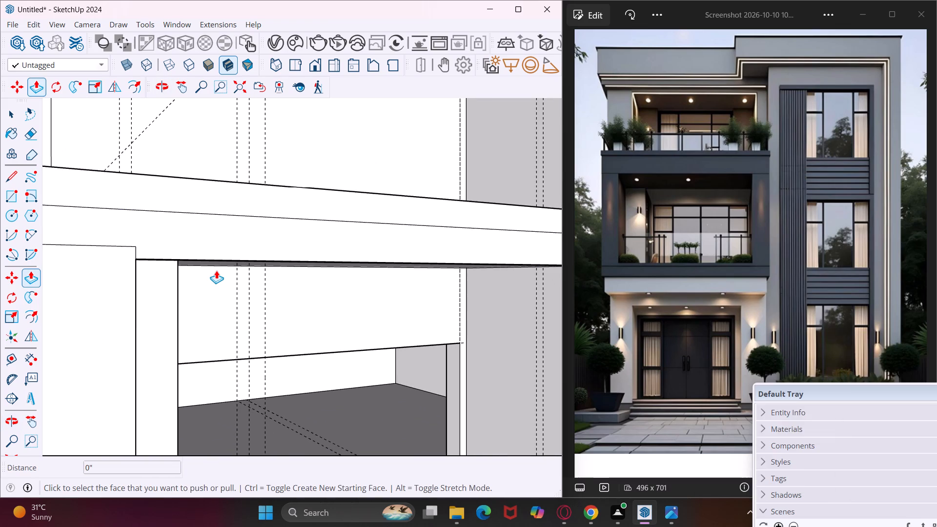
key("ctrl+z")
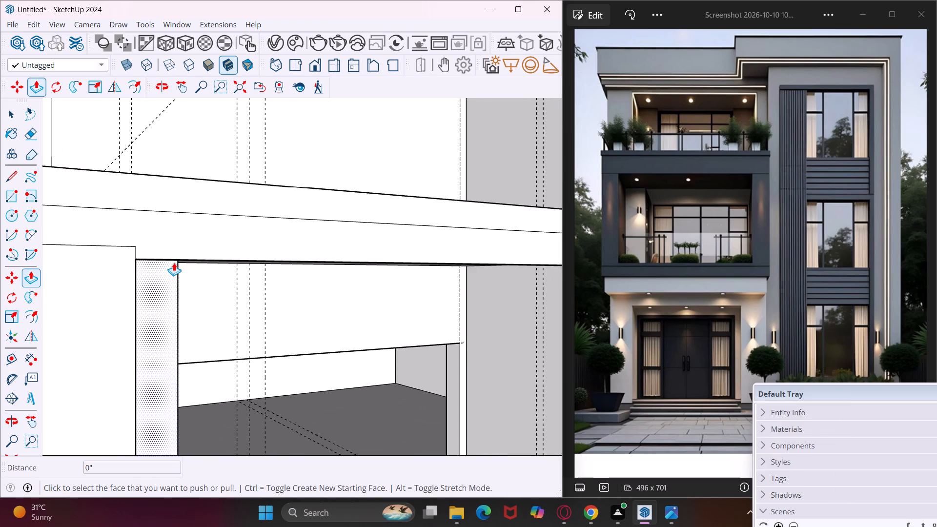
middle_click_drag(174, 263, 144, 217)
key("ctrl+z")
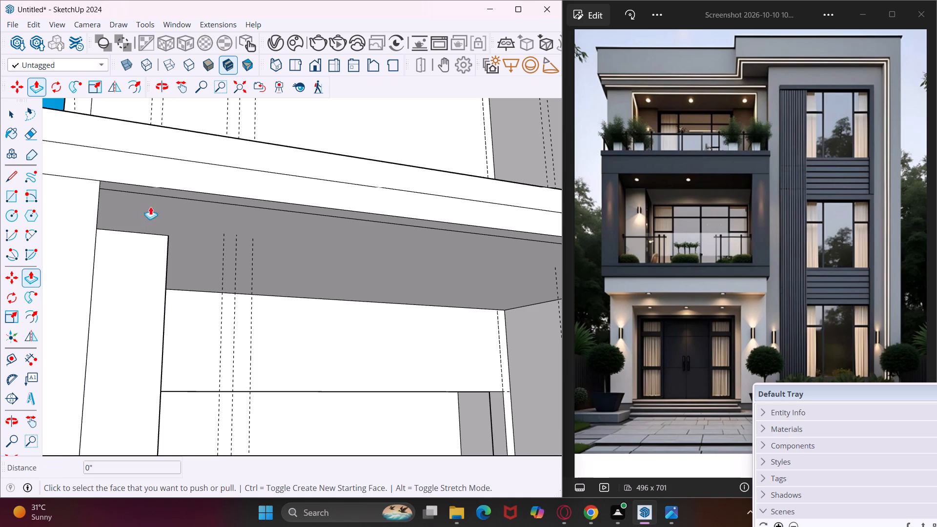
Push/Pull the narrow strip along the front edge of the second-floor balcony ceiling down 1'.
scroll(160, 190, "up", 3)
left_click(160, 190)
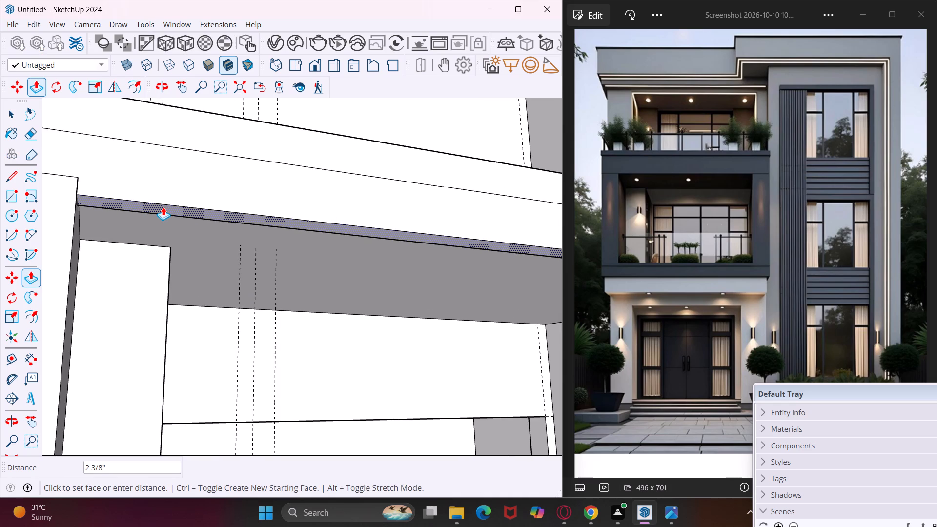
type("1'")
key("Return")
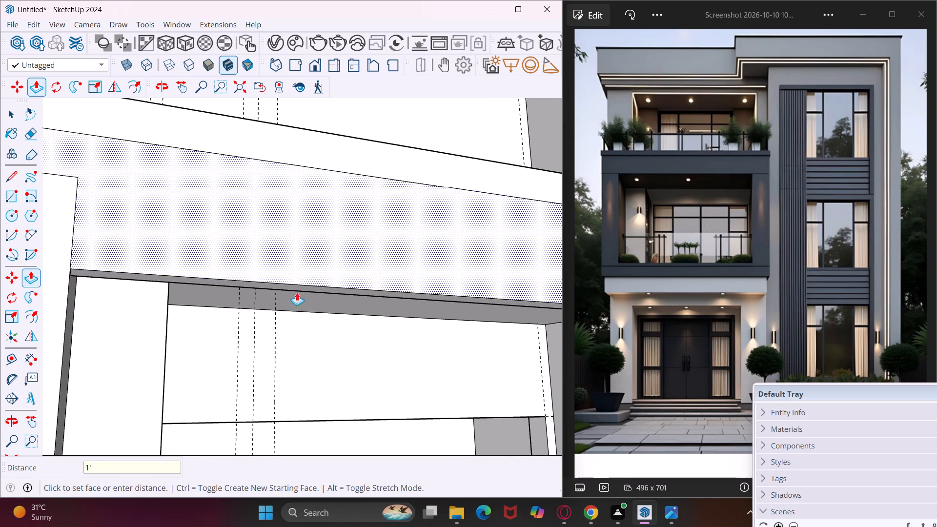
Push/Pull the large balcony ceiling face behind the front strip down 6".
middle_click_drag(324, 300, 326, 230)
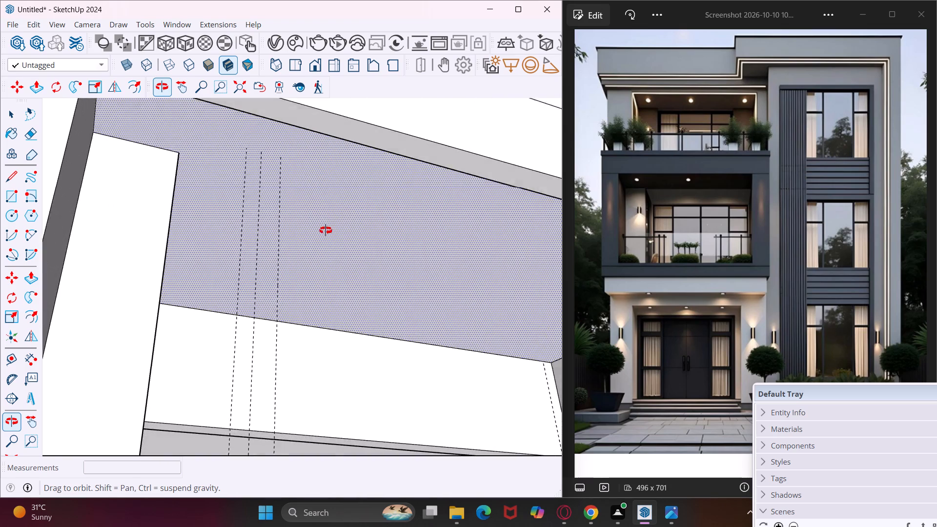
middle_click_drag(326, 230, 325, 227)
left_click(325, 227)
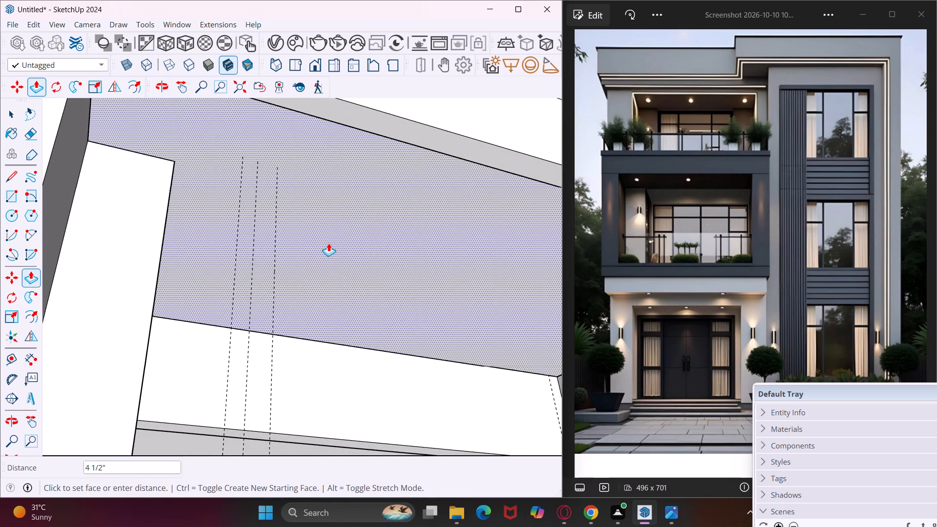
middle_click_drag(322, 245, 153, 292)
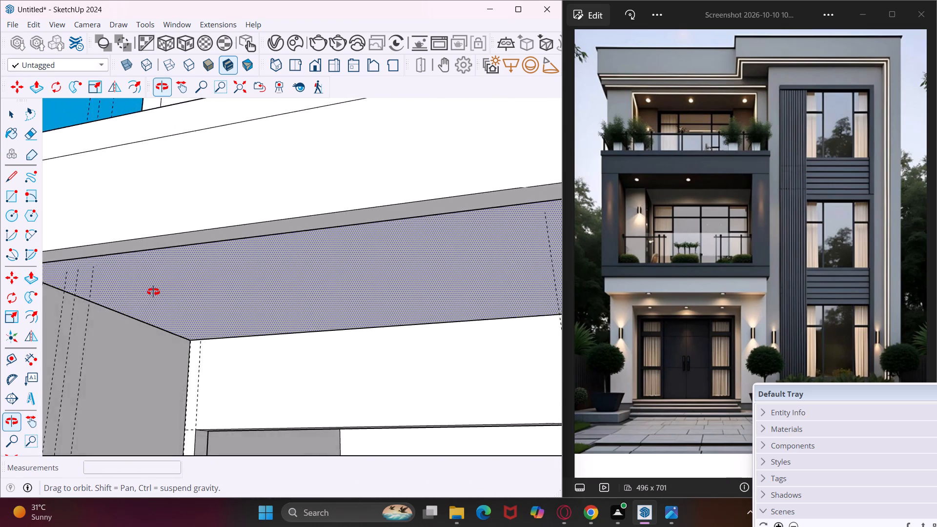
middle_click_drag(153, 292, 129, 295)
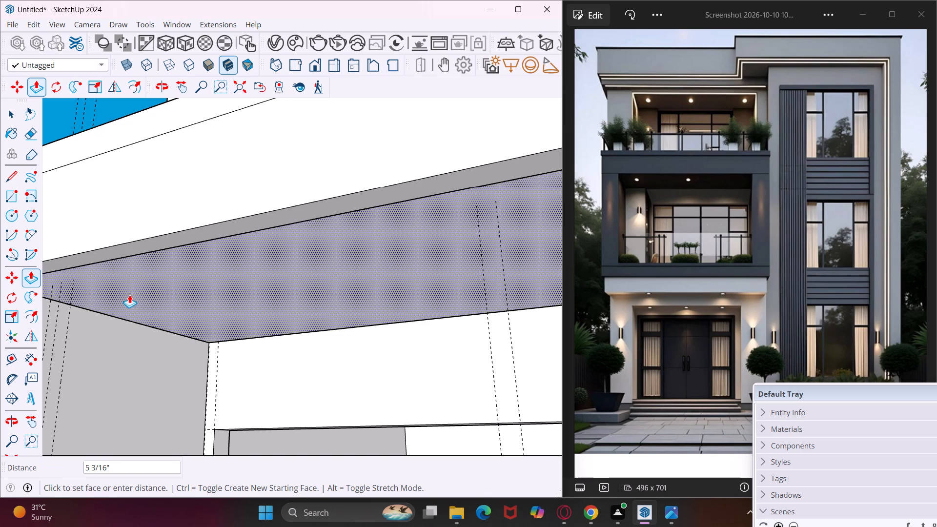
key("9")
key("BackSpace")
type("6\"")
key("Return")
Examine the balcony's front beam and ceiling from below, the front and the side against the reference picture.
middle_click_drag(129, 295, 212, 301)
scroll(212, 301, "down", 4)
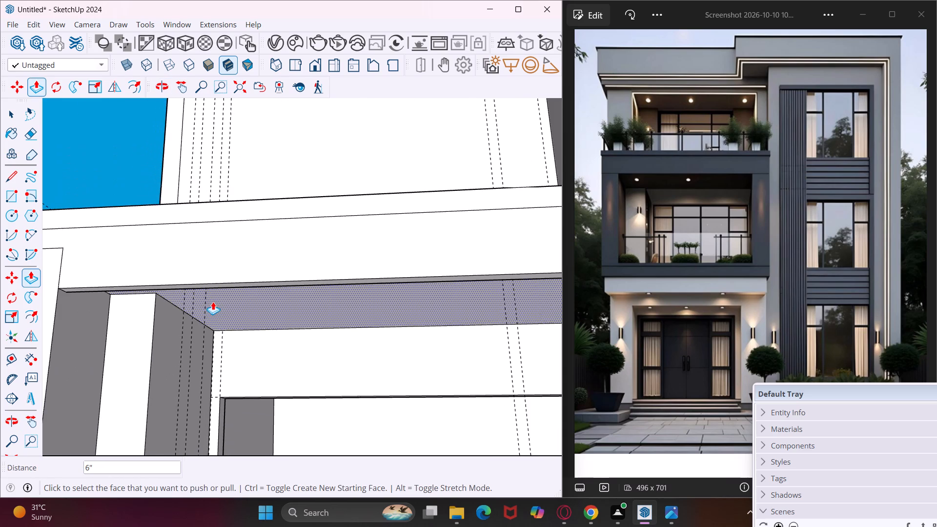
middle_click_drag(213, 302, 204, 342)
scroll(222, 315, "down", 5)
middle_click_drag(222, 328, 252, 306)
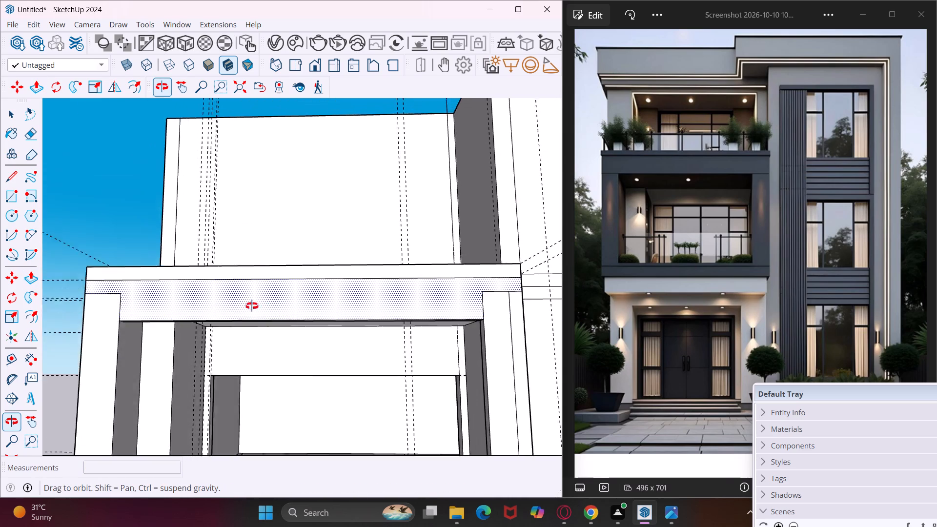
middle_click_drag(252, 306, 291, 260)
scroll(291, 260, "down", 5)
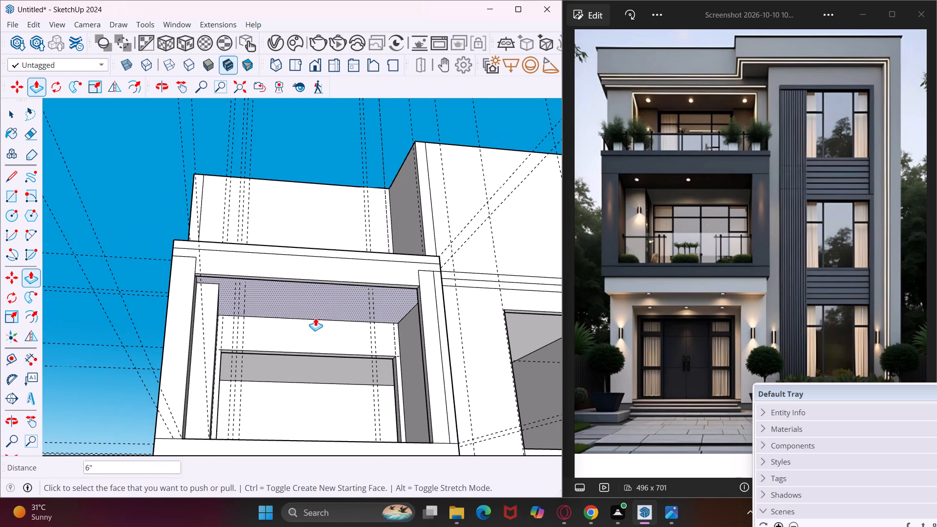
middle_click_drag(326, 295, 306, 352)
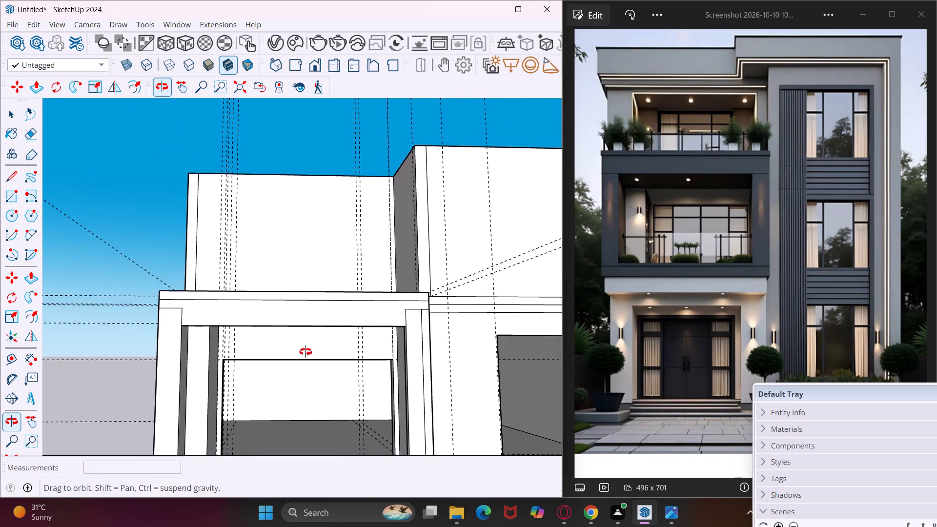
middle_click_drag(306, 352, 307, 364)
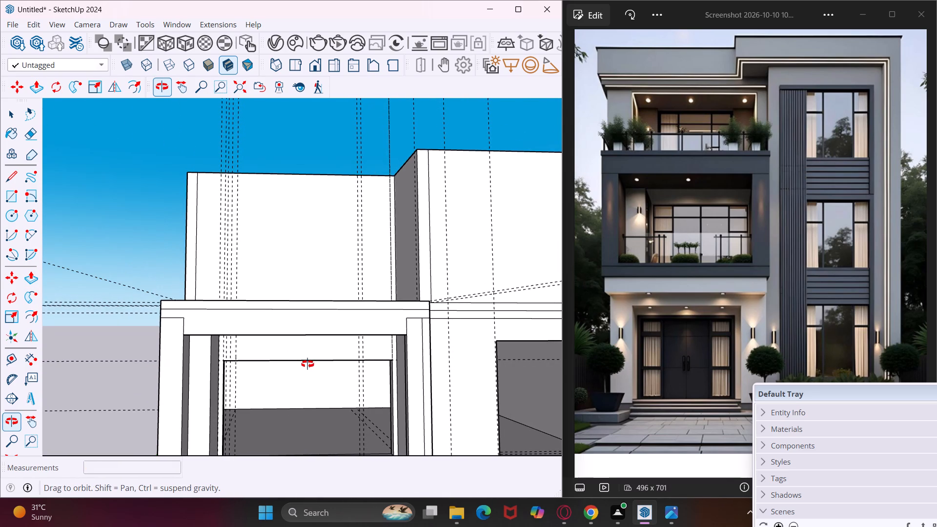
middle_click_drag(307, 364, 339, 373)
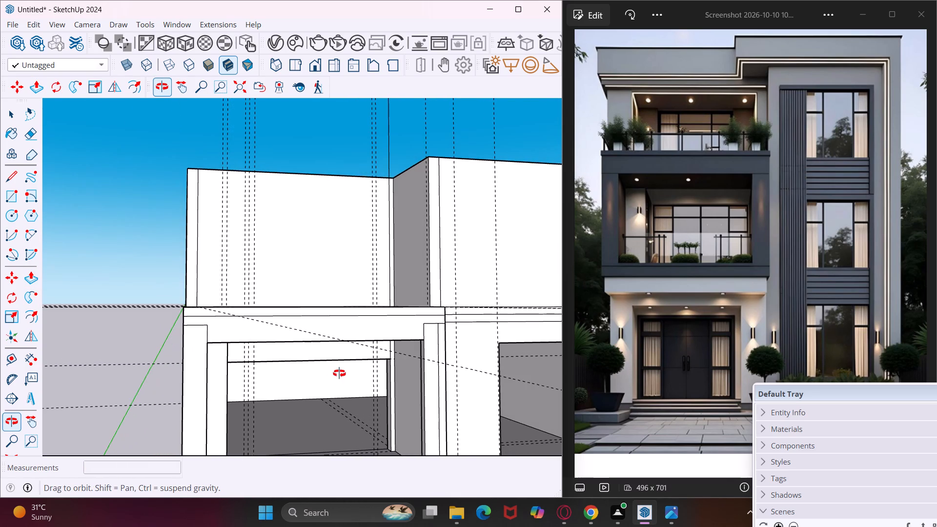
middle_click_drag(339, 373, 299, 356)
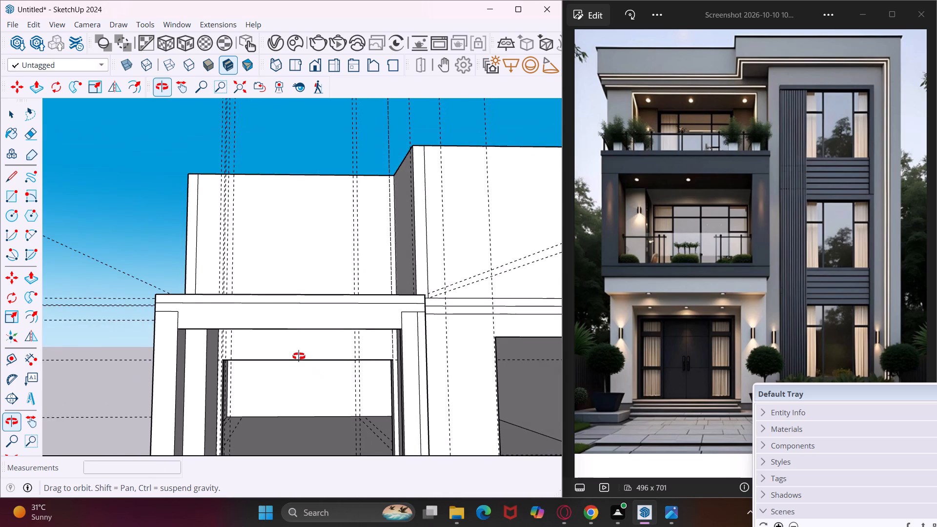
middle_click_drag(299, 356, 344, 304)
scroll(272, 318, "down", 3)
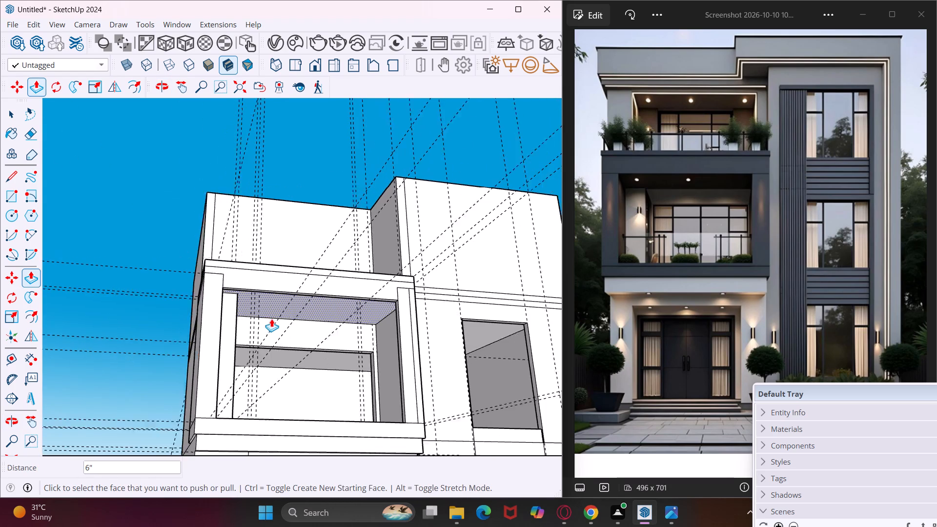
middle_click_drag(215, 394, 213, 415)
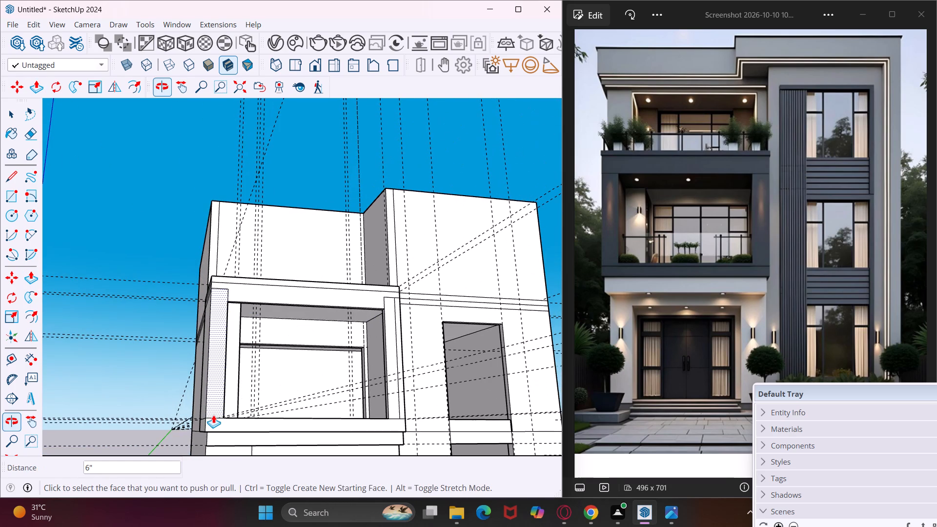
scroll(213, 415, "up", 2)
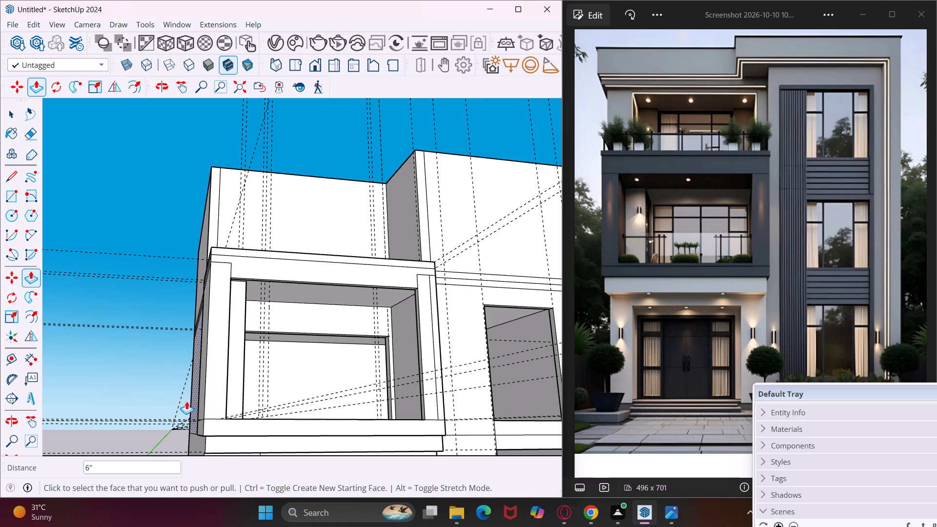
key("Escape")
key("space")
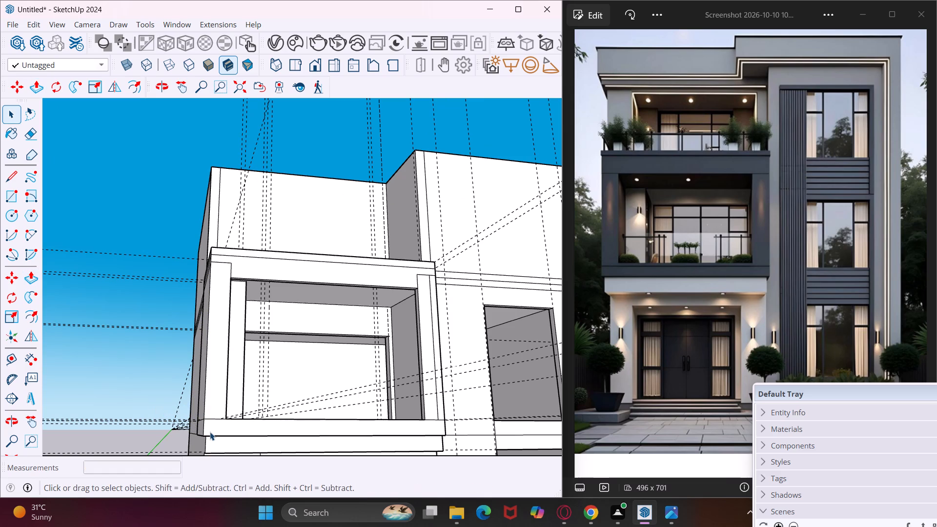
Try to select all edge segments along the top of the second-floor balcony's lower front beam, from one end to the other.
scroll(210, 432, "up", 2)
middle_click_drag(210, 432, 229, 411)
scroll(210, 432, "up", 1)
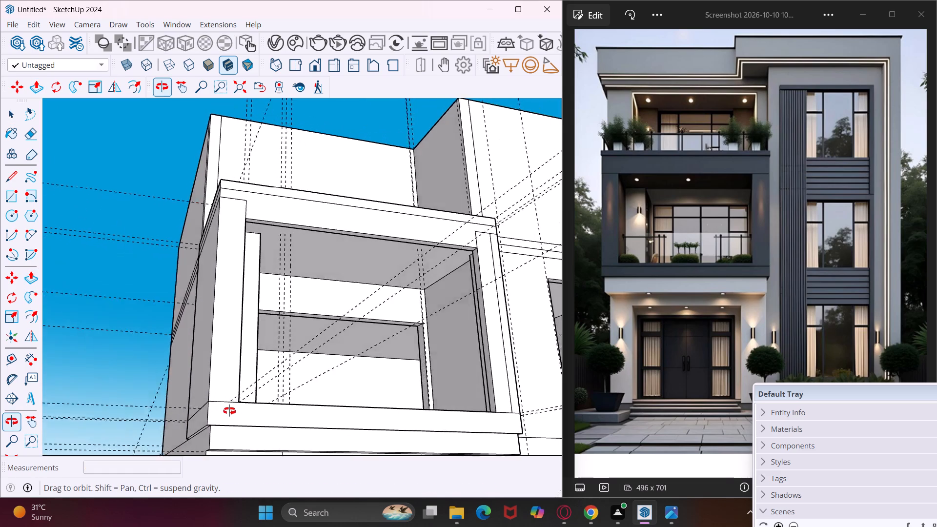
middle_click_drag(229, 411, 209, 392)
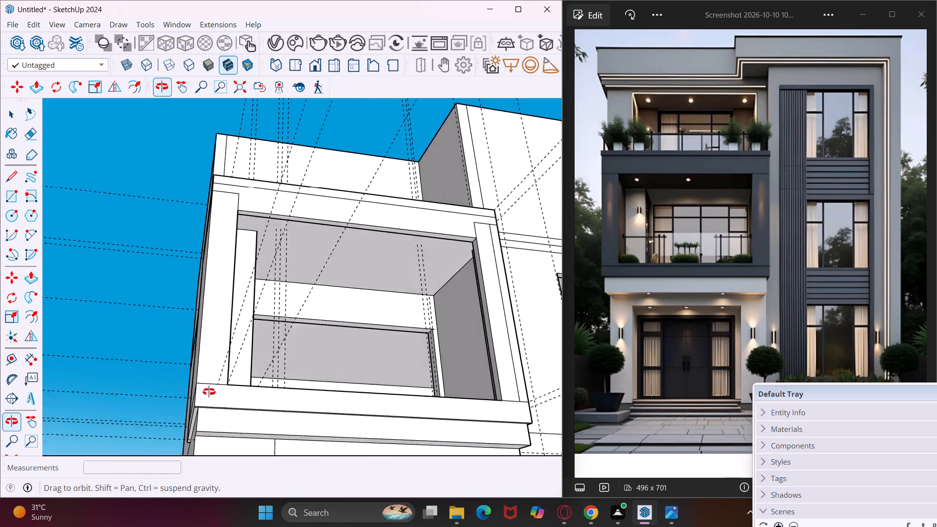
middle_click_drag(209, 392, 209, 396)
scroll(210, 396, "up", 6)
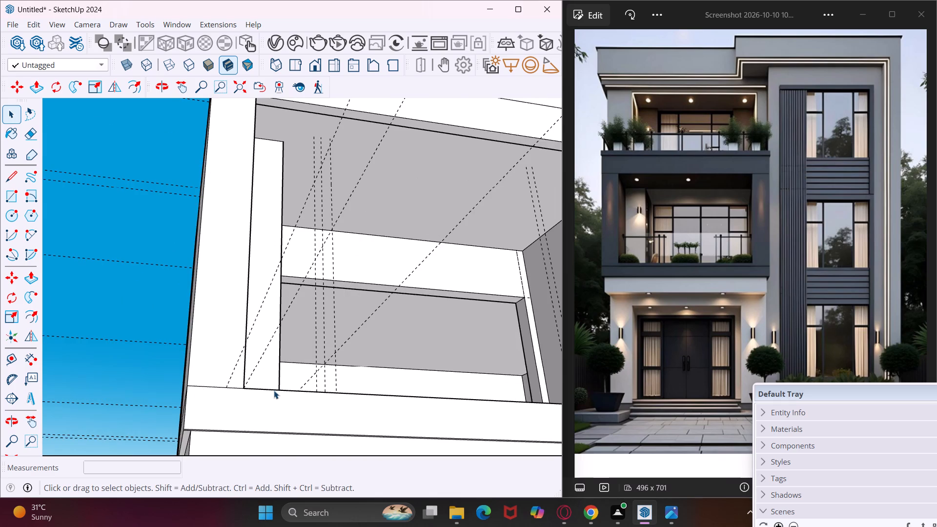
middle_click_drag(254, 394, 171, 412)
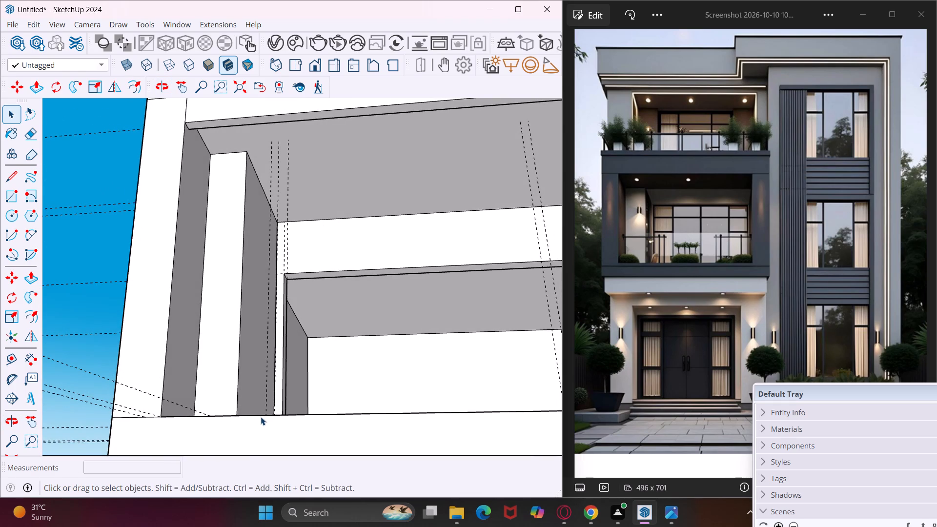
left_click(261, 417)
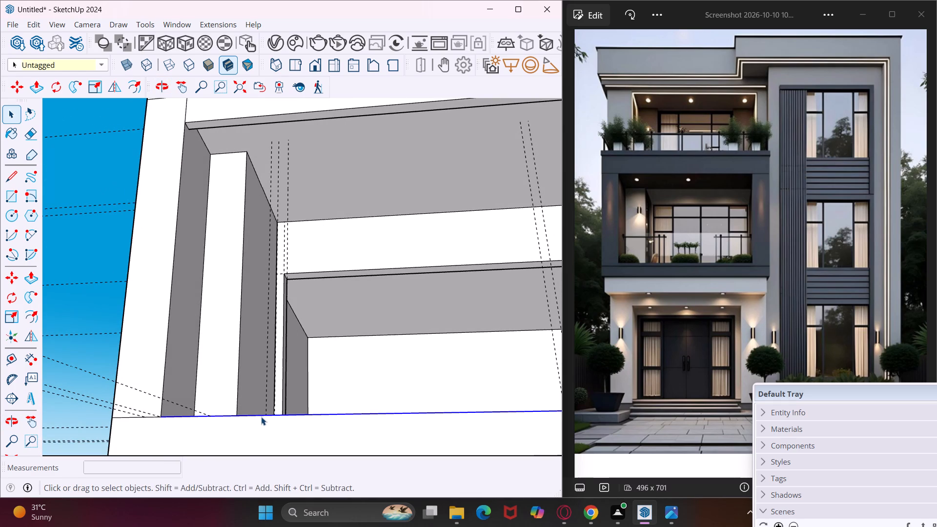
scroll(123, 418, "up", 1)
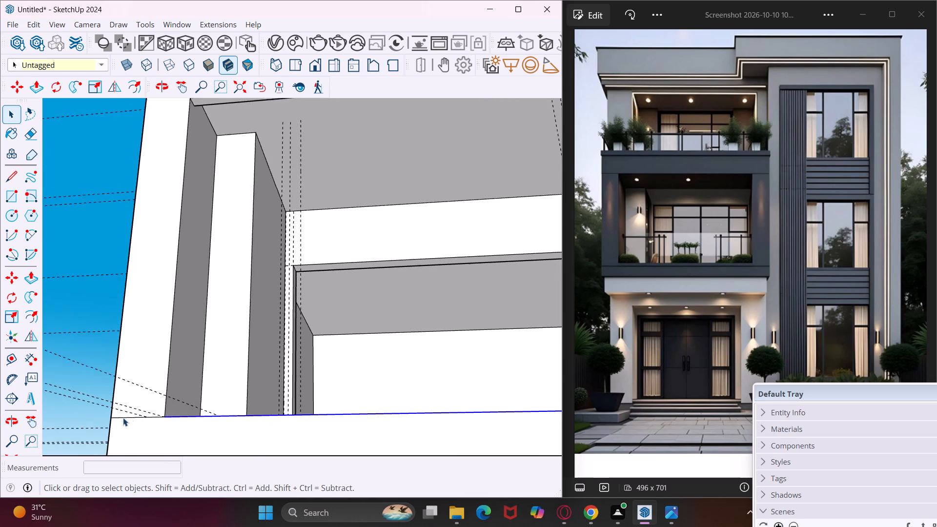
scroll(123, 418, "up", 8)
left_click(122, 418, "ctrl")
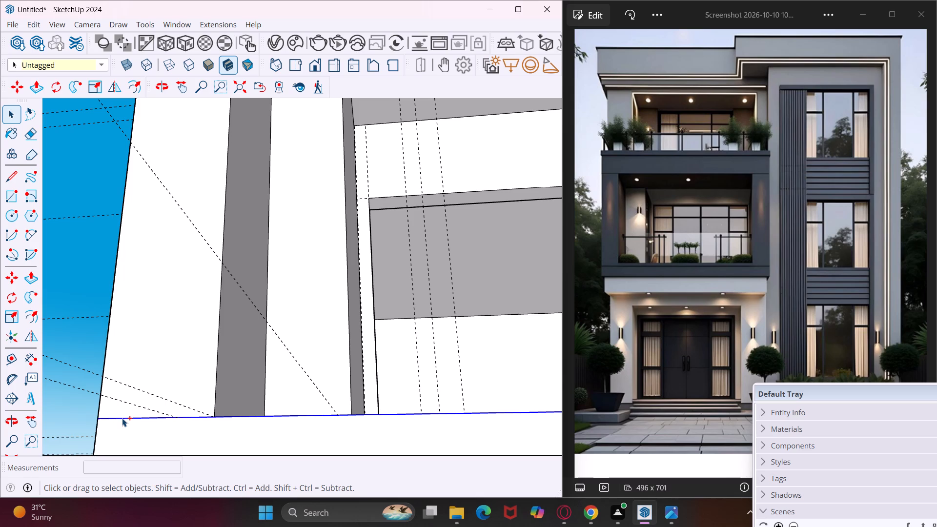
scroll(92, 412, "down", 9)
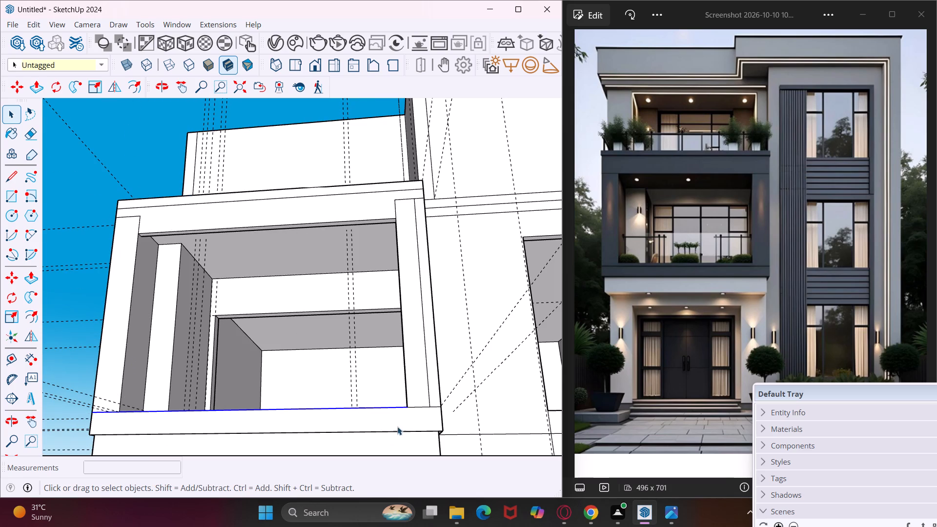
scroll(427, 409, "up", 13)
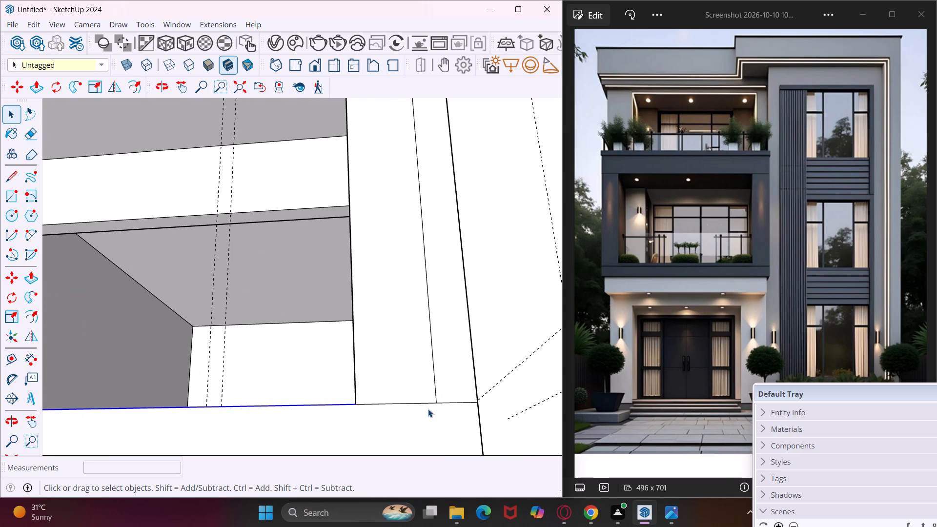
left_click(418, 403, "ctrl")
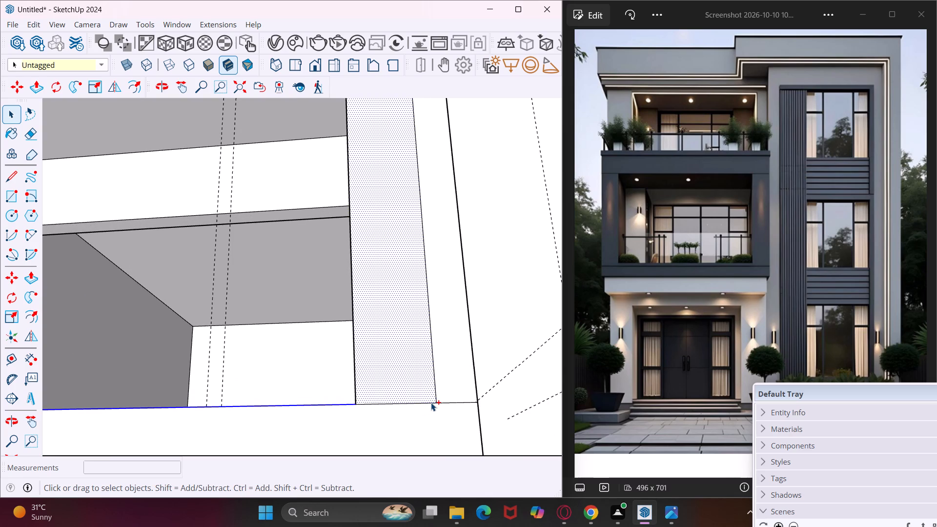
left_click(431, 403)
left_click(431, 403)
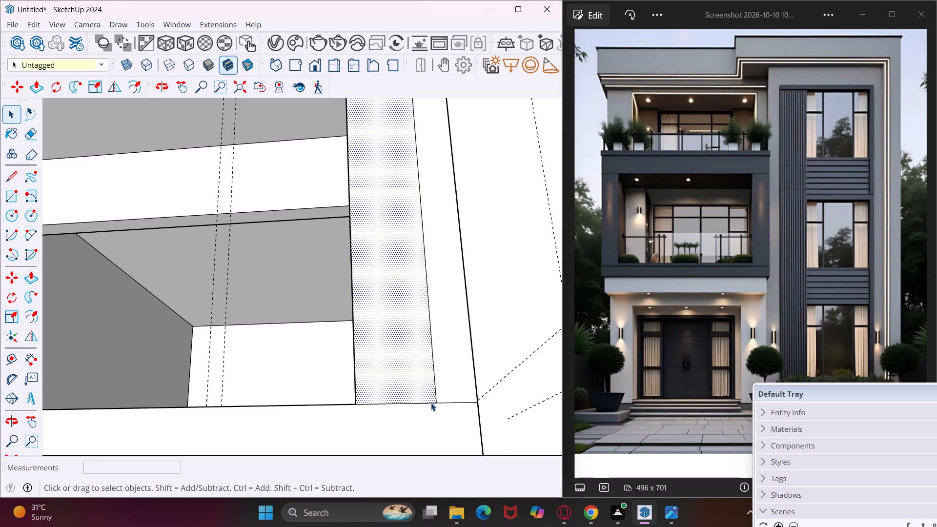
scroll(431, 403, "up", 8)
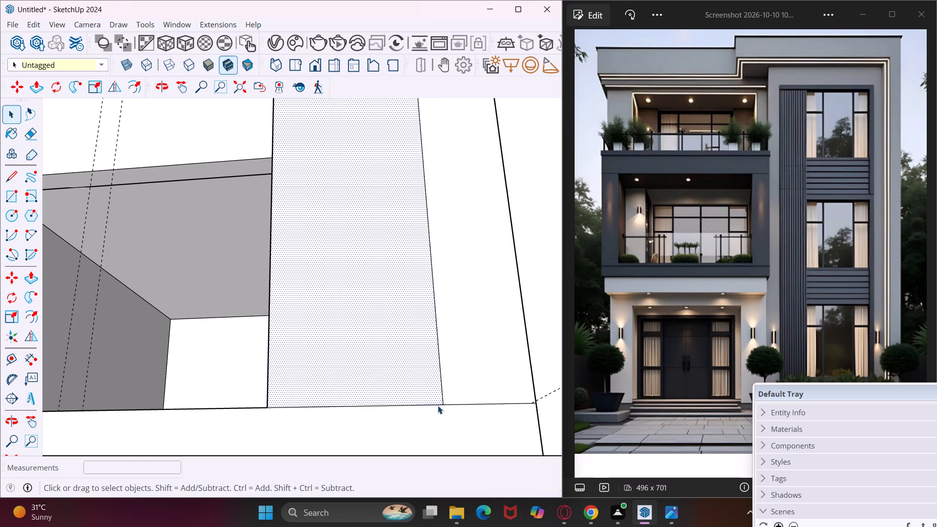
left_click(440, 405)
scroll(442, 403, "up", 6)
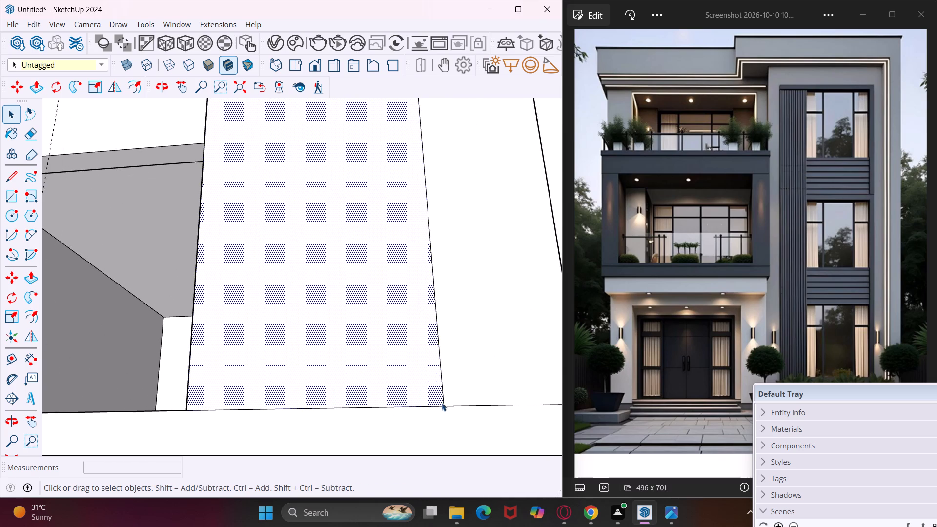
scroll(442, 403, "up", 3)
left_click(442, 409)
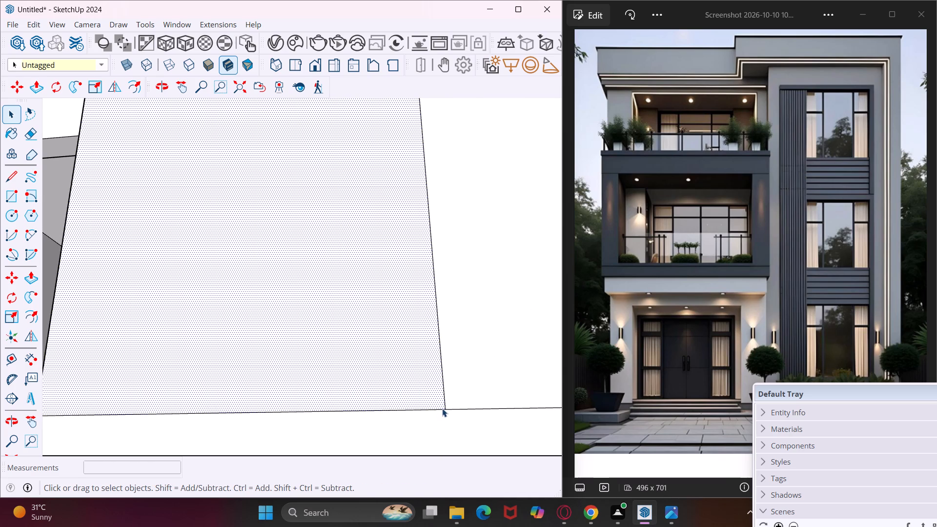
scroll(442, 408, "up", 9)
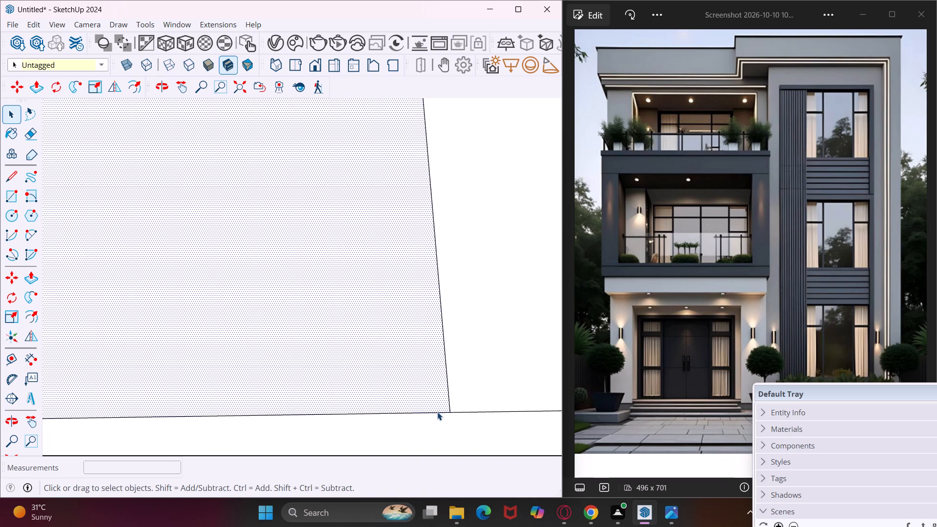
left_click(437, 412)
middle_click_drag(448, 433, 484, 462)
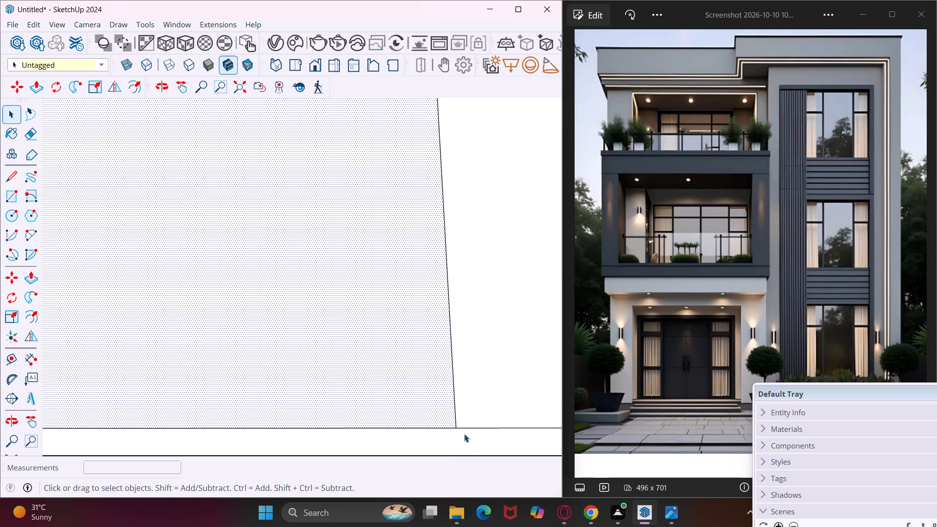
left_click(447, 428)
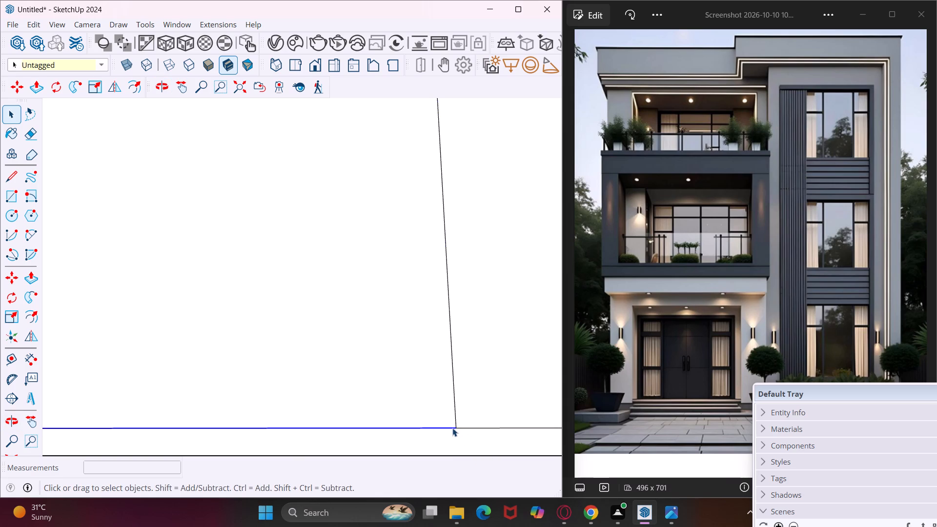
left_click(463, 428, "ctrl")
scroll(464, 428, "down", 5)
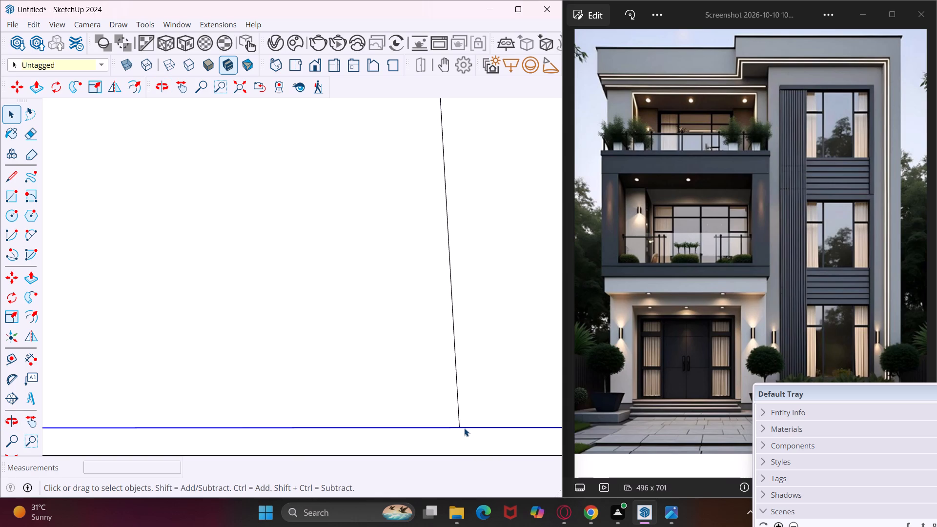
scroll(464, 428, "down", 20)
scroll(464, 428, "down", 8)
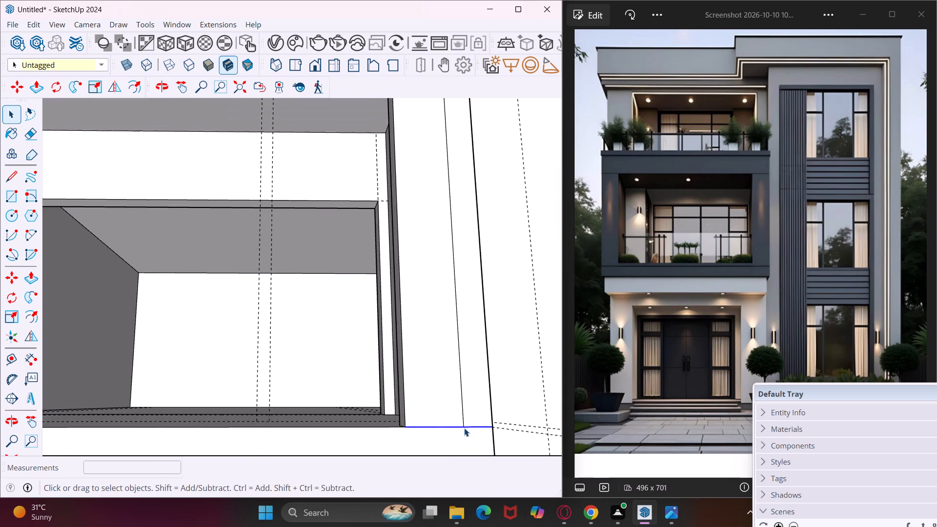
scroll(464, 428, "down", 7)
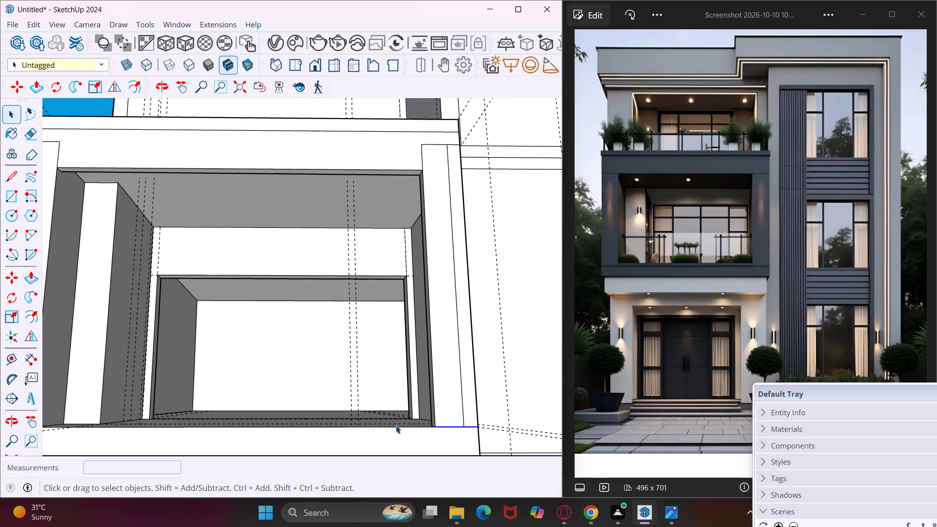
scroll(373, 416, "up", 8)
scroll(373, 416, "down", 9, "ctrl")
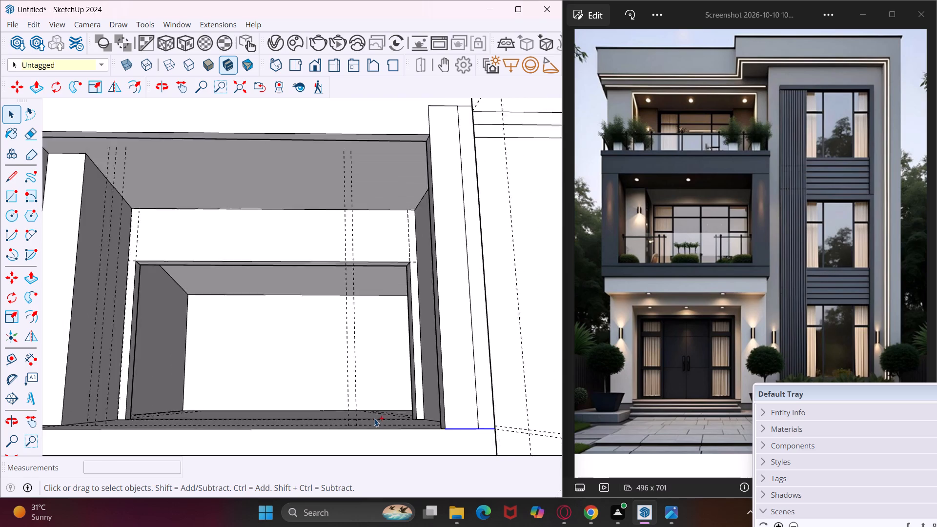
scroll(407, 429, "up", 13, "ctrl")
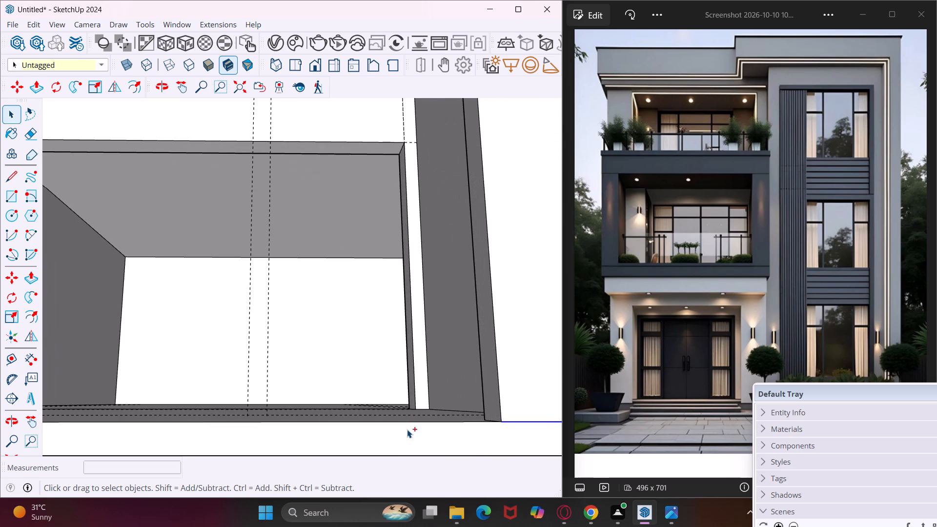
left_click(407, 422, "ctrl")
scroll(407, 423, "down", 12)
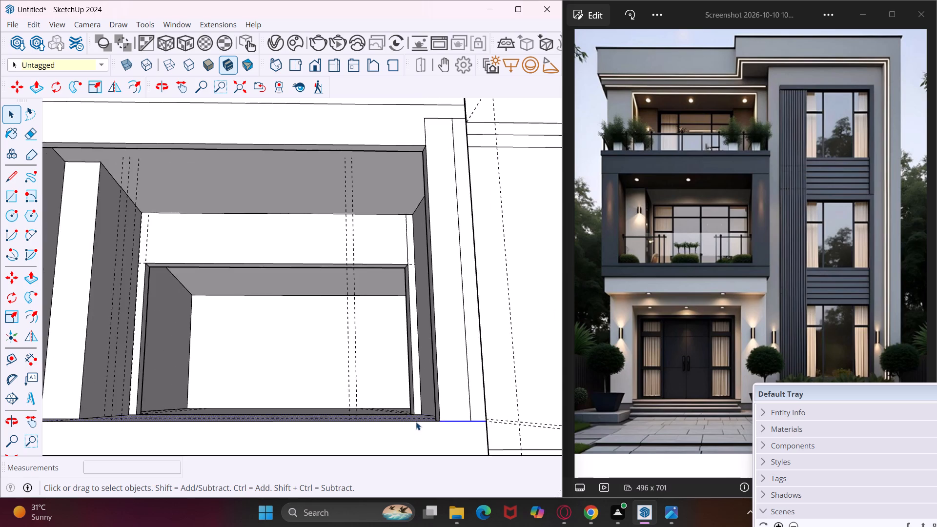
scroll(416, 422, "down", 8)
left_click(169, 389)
Examine the third-floor walls, the balcony roof slab and the open top floor from above and from the side.
middle_click_drag(165, 373, 159, 467)
middle_click_drag(256, 271, 265, 308)
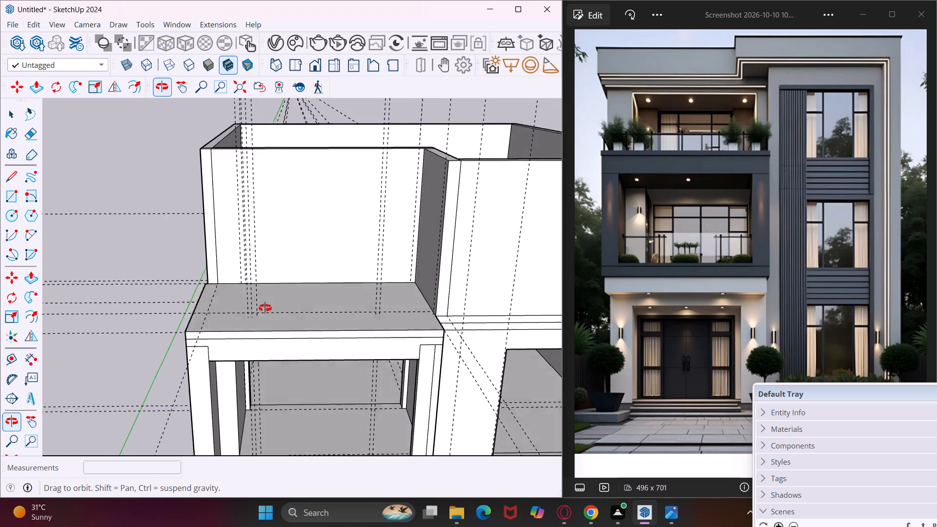
middle_click_drag(265, 308, 268, 317)
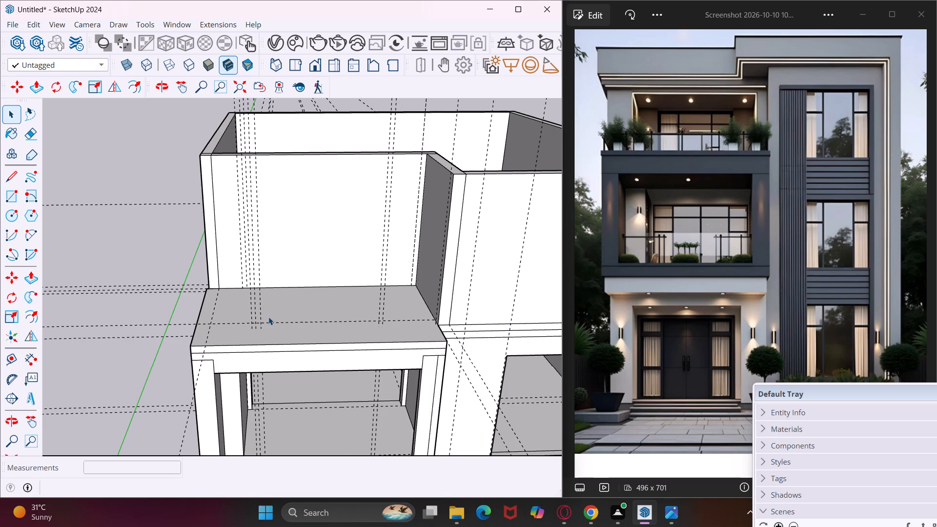
middle_click_drag(266, 319, 47, 329)
middle_click_drag(275, 318, 183, 354)
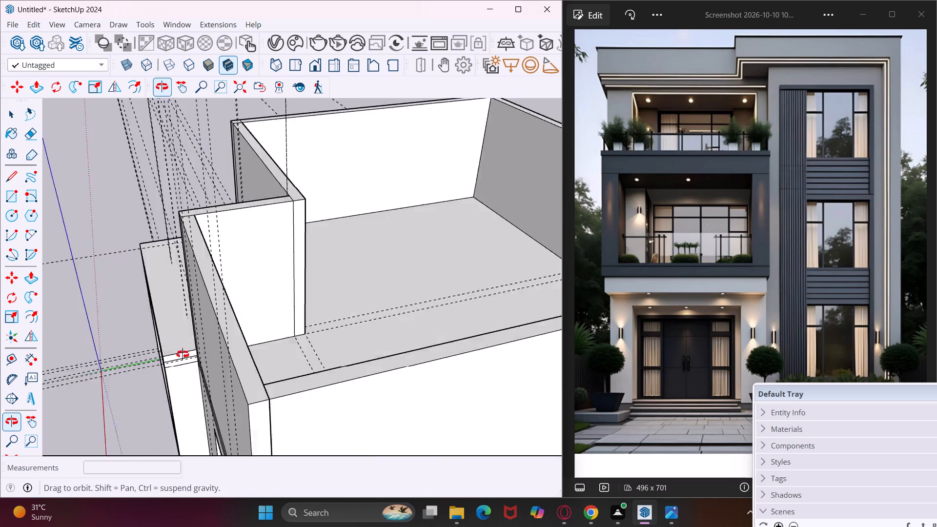
middle_click_drag(183, 354, 81, 347)
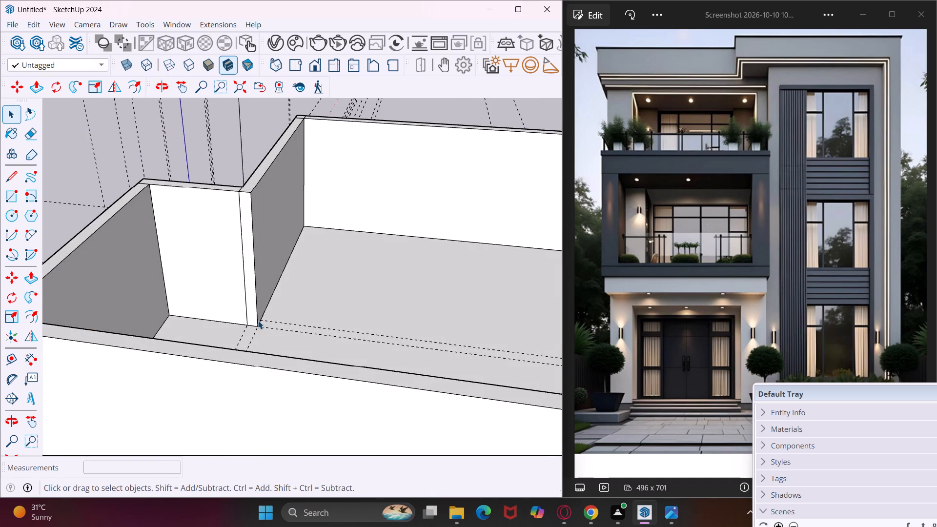
middle_click_drag(258, 321, 233, 280)
scroll(229, 313, "up", 1)
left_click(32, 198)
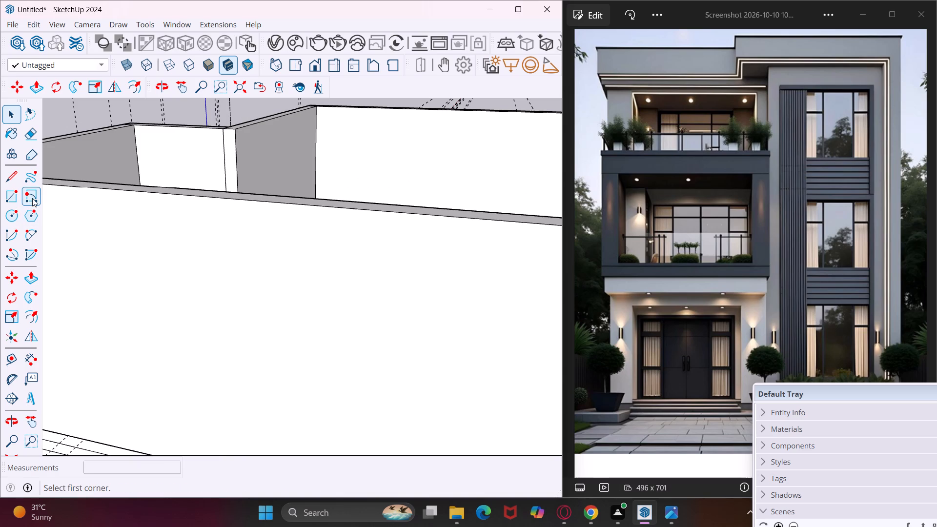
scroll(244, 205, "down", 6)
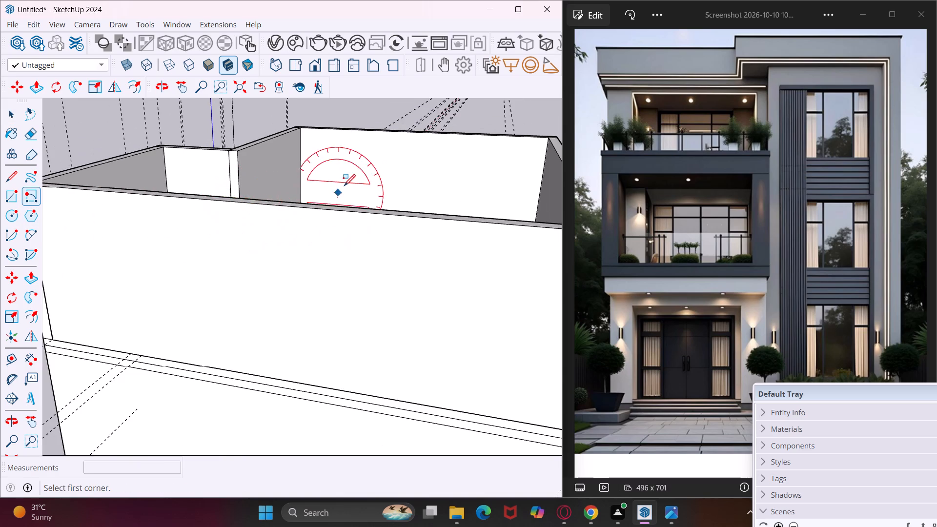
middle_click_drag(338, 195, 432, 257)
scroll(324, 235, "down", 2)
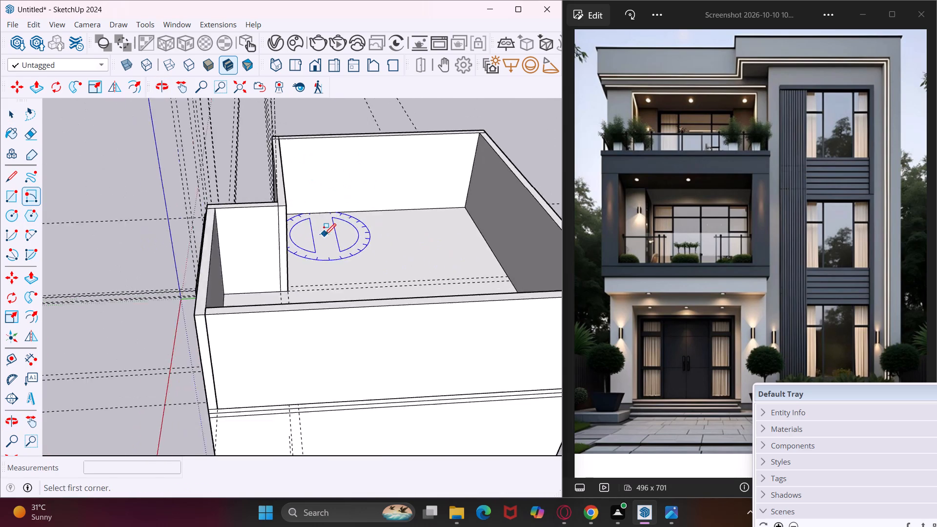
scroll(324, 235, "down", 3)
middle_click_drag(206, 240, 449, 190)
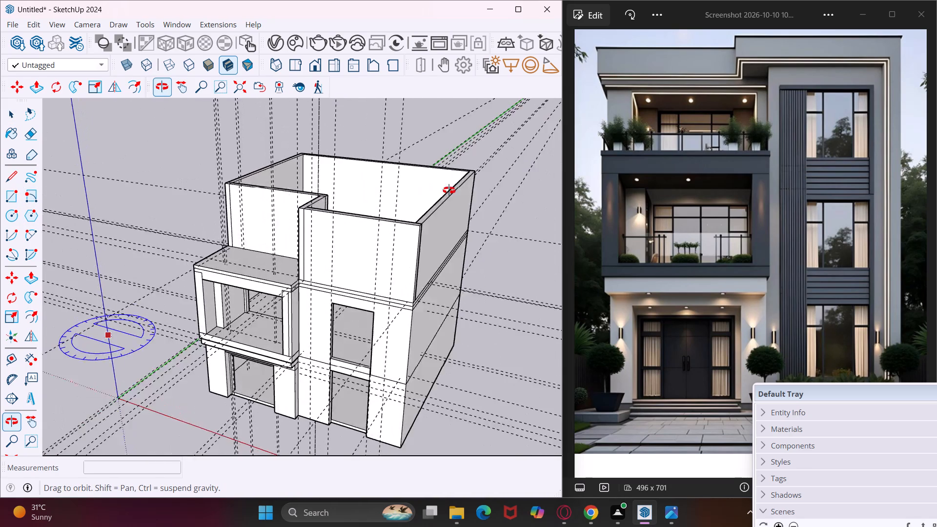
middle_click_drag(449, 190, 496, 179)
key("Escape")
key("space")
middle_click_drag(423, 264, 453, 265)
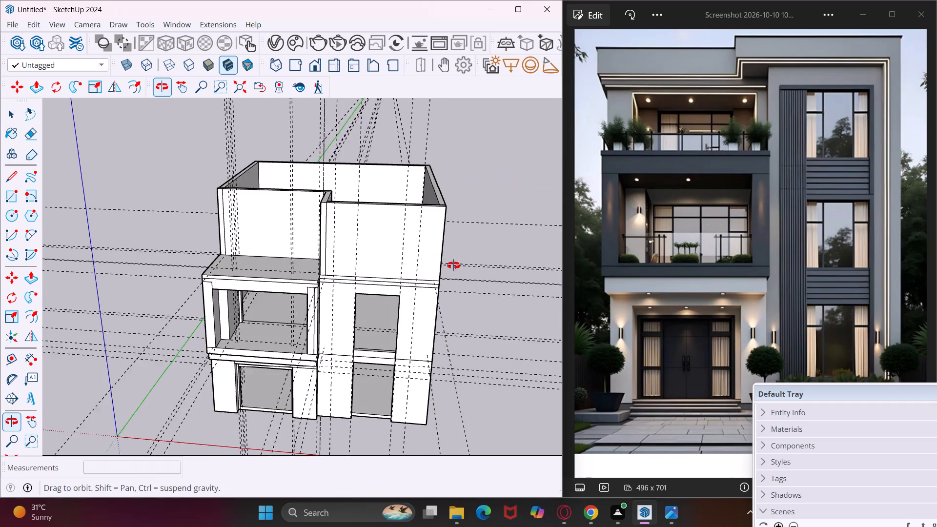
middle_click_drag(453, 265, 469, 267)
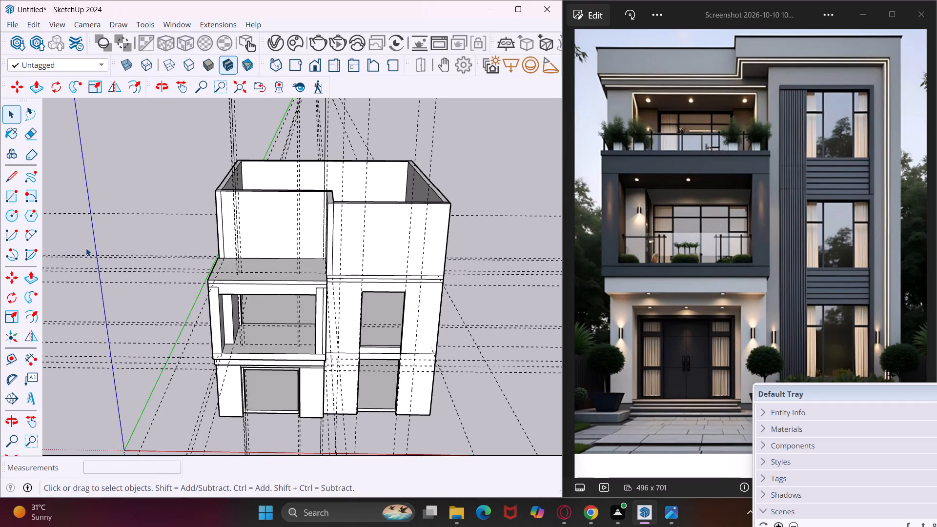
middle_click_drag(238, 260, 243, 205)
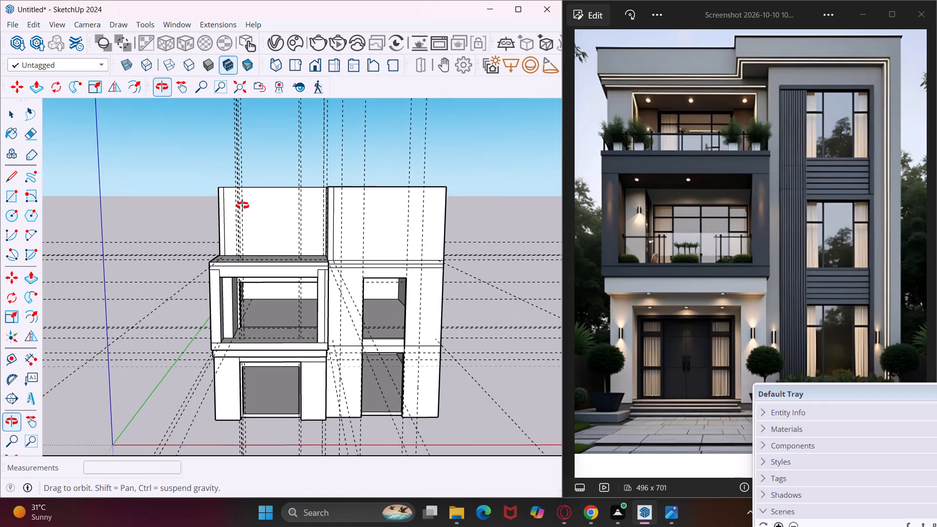
Place a guide 22' in from the left side edge of the second-floor balcony's roof slab.
middle_click_drag(243, 205, 243, 204)
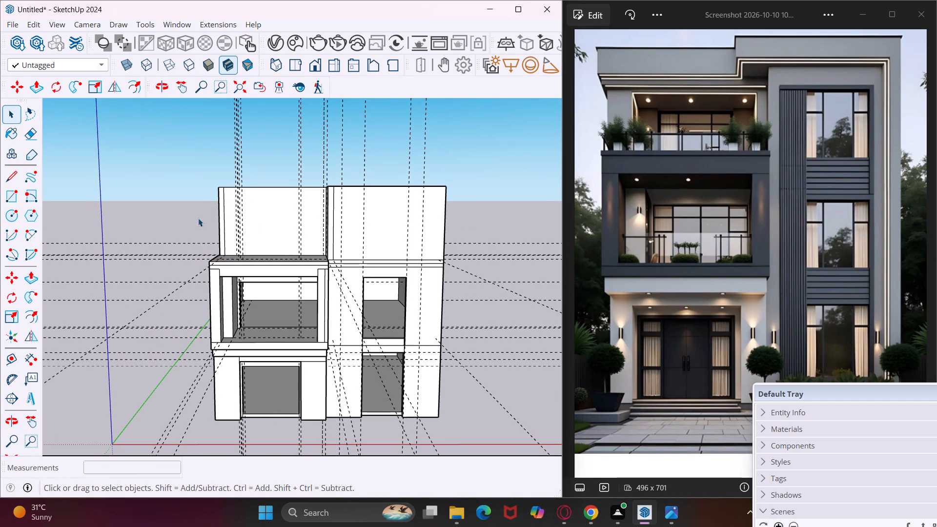
middle_click_drag(219, 218, 250, 314)
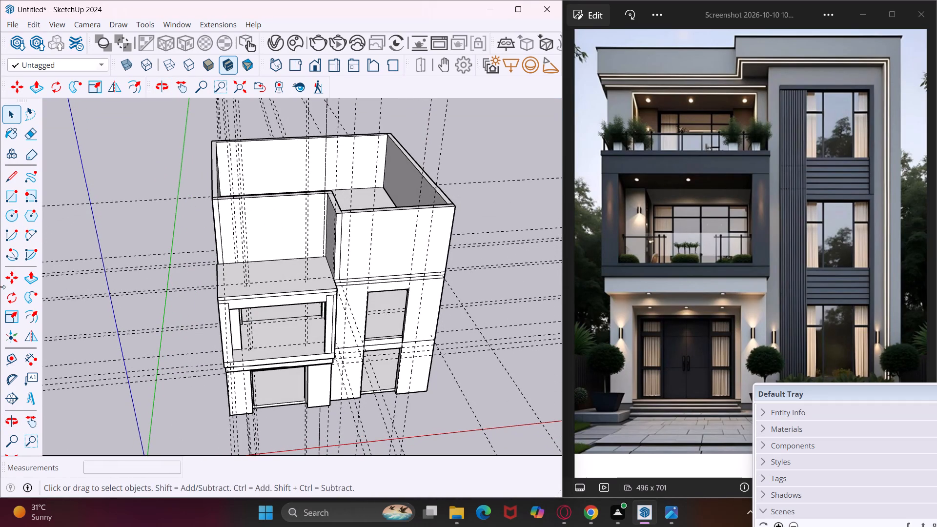
left_click(10, 360)
scroll(217, 275, "up", 7)
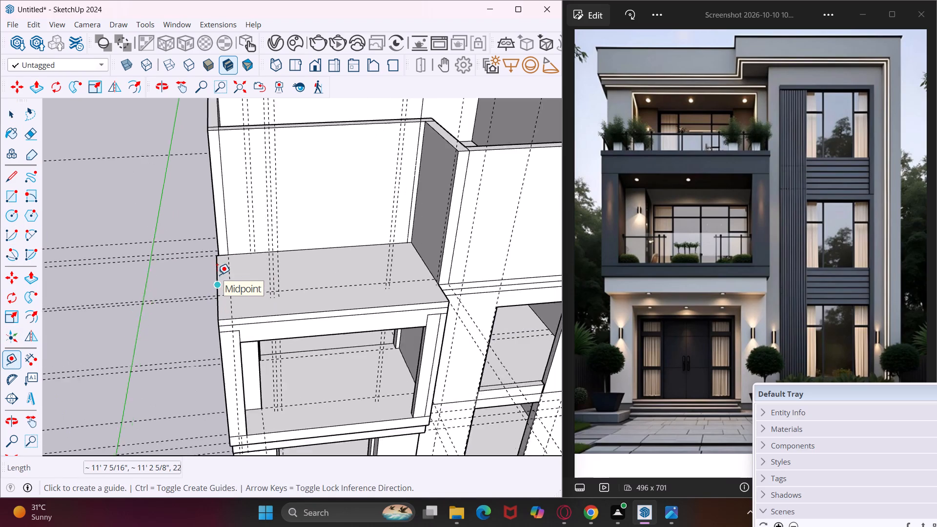
scroll(217, 275, "up", 1)
left_click(215, 272)
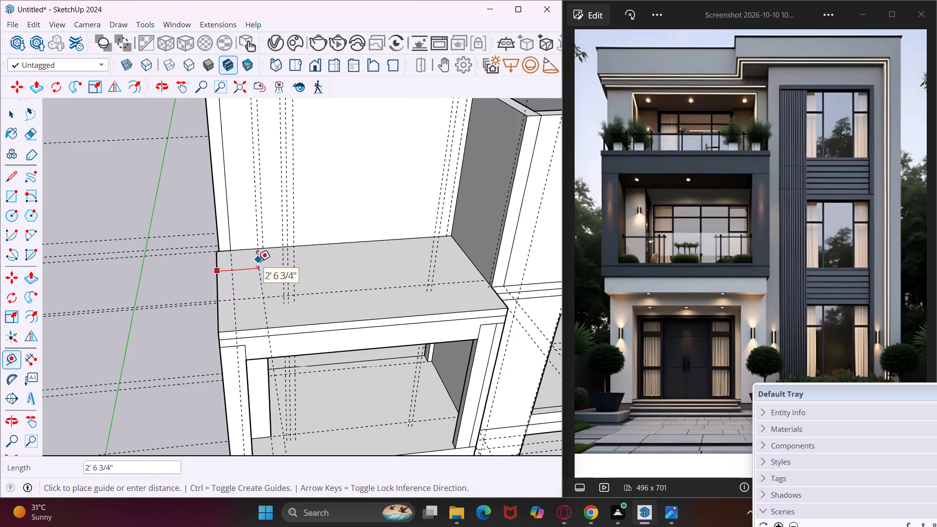
type("22")
key("apostrophe")
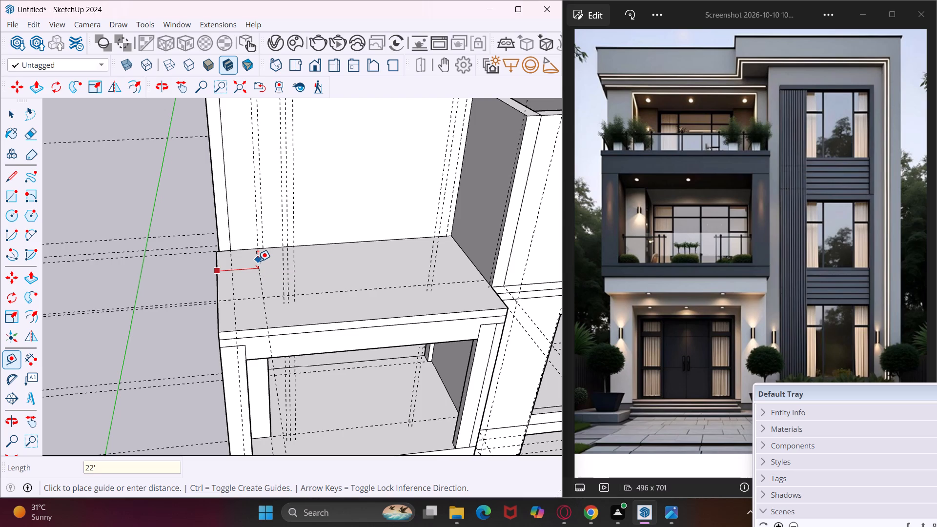
key("Return")
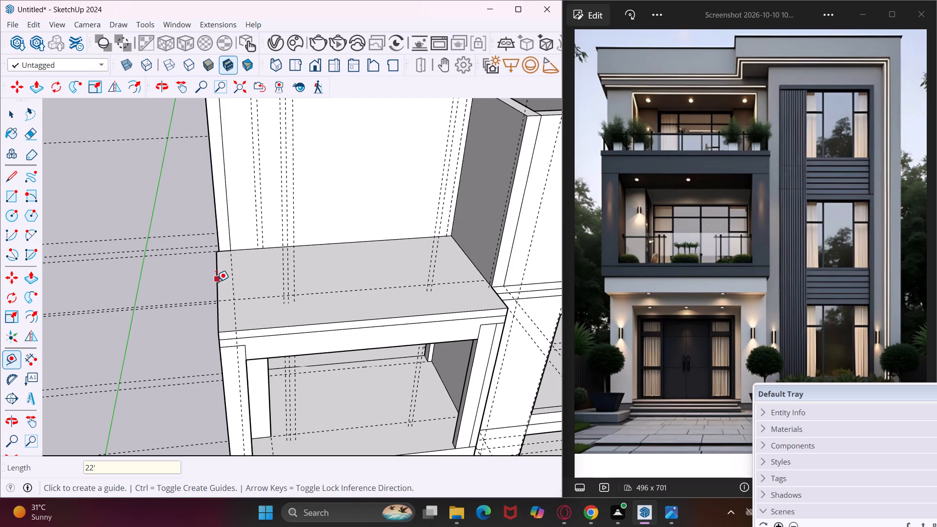
Place a guide 2' in from the left side edge of the balcony roof slab.
left_click(216, 273)
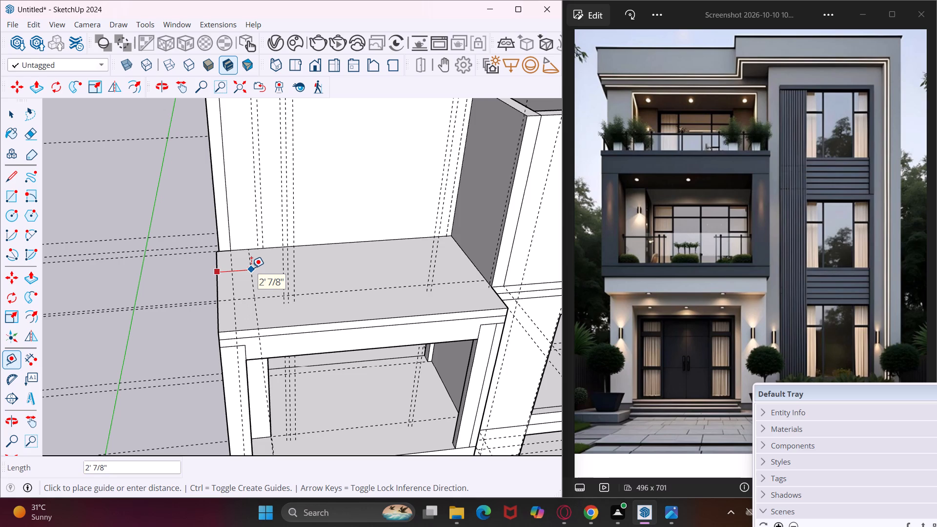
type("2'")
key("Return")
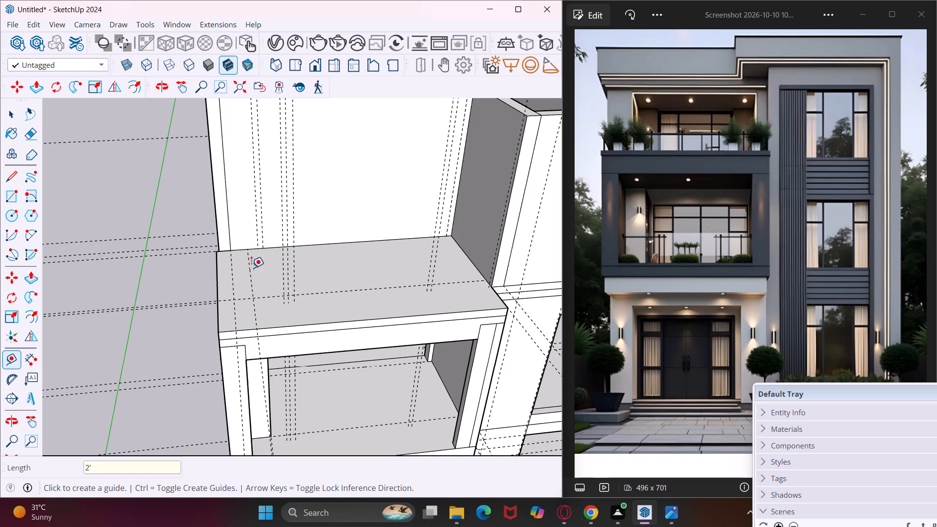
middle_click_drag(251, 268, 231, 267)
scroll(231, 267, "up", 1)
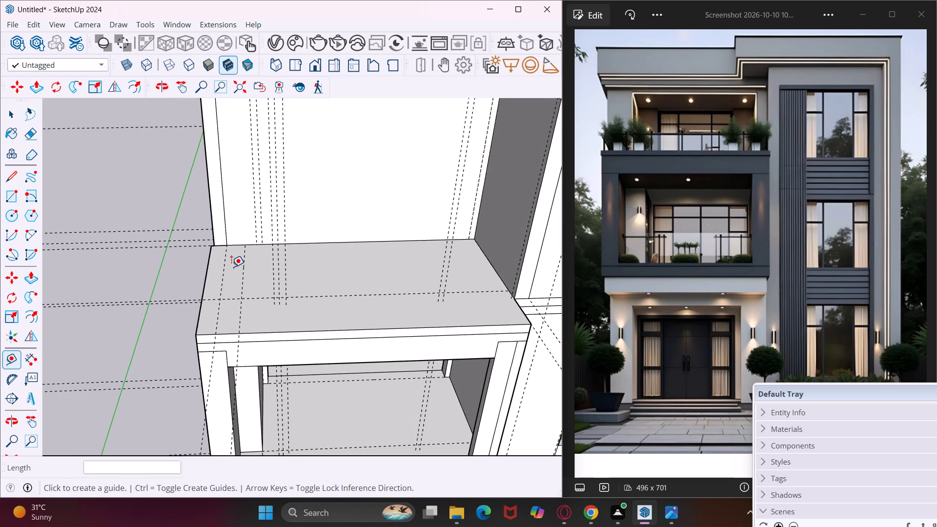
key("Escape")
key("space")
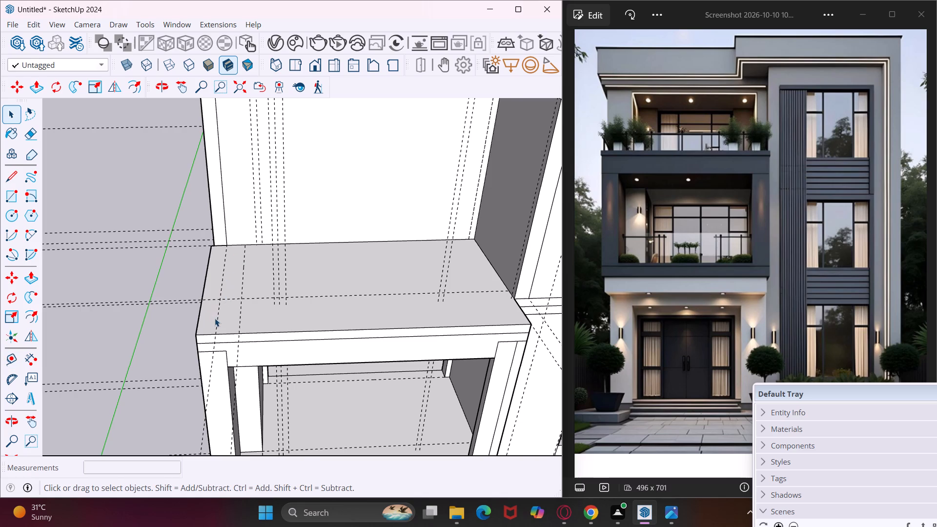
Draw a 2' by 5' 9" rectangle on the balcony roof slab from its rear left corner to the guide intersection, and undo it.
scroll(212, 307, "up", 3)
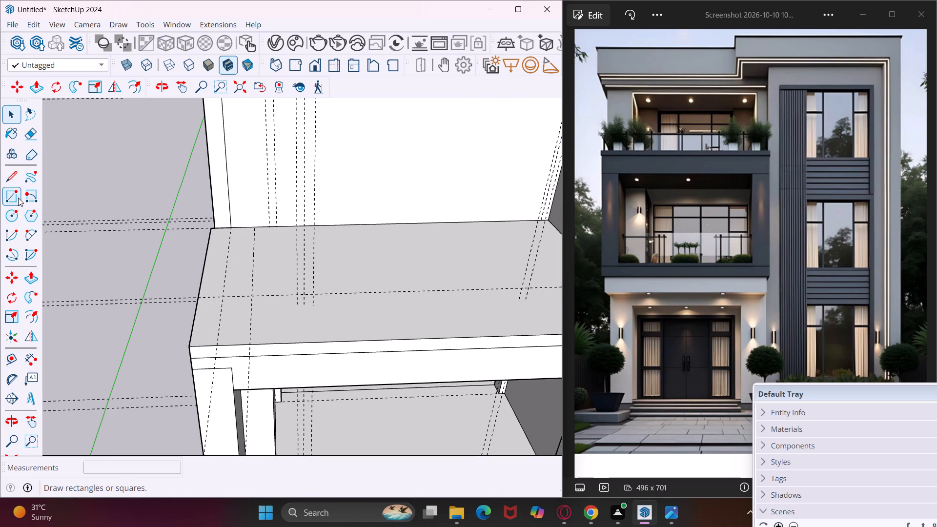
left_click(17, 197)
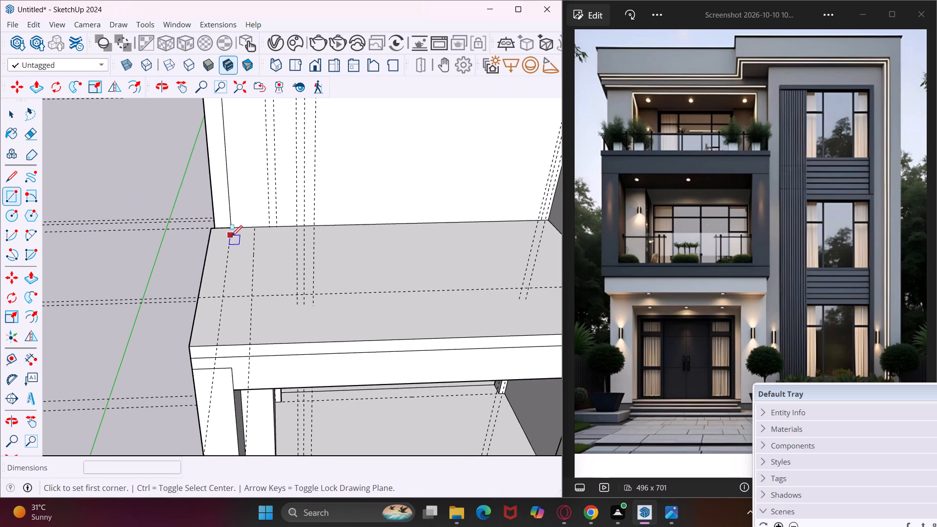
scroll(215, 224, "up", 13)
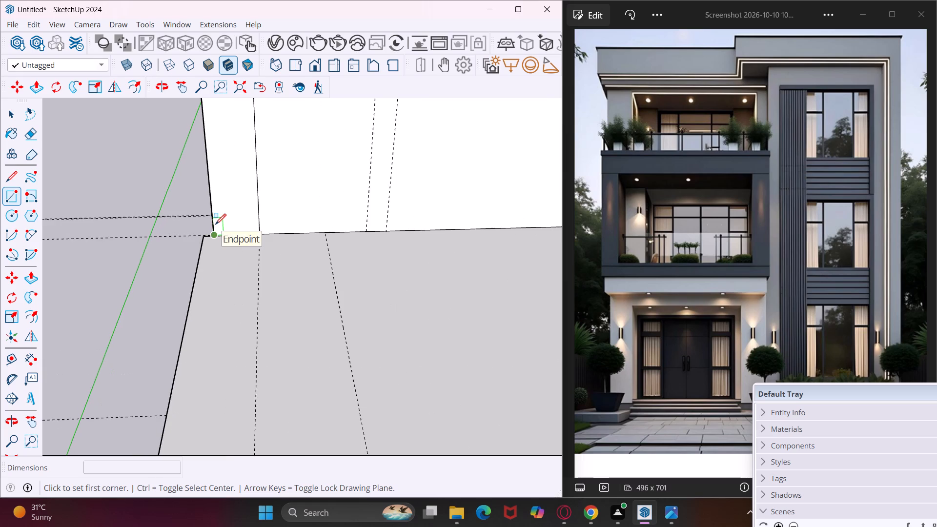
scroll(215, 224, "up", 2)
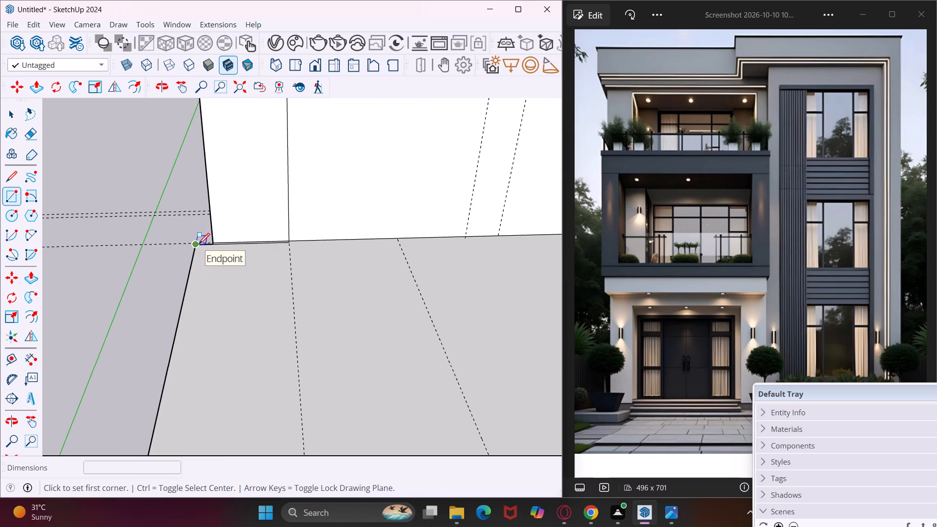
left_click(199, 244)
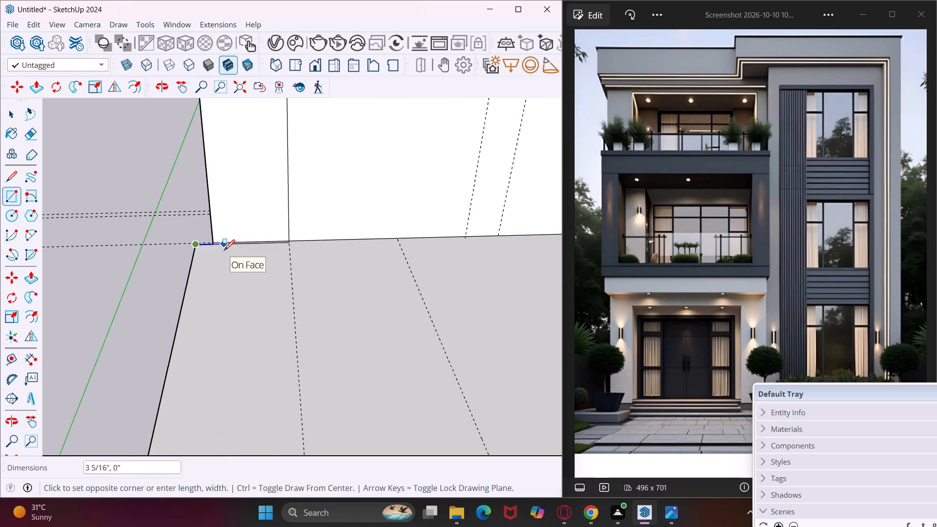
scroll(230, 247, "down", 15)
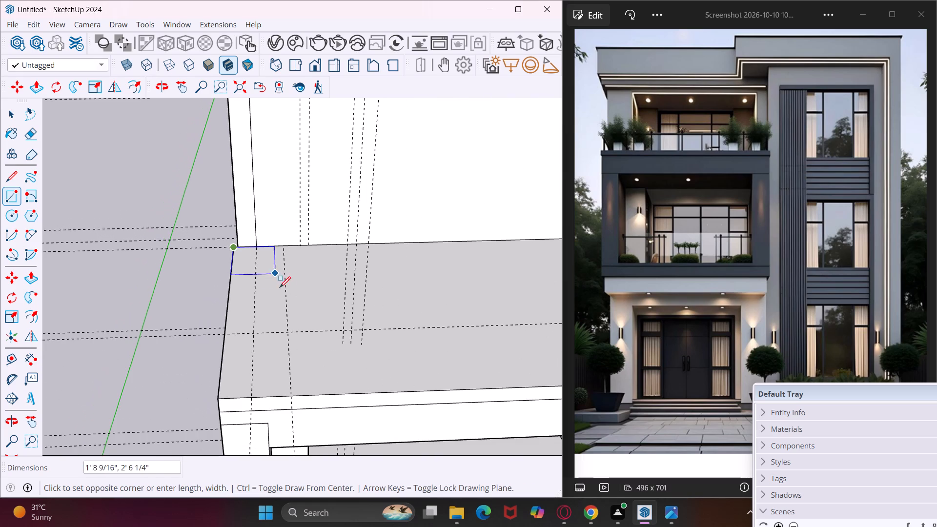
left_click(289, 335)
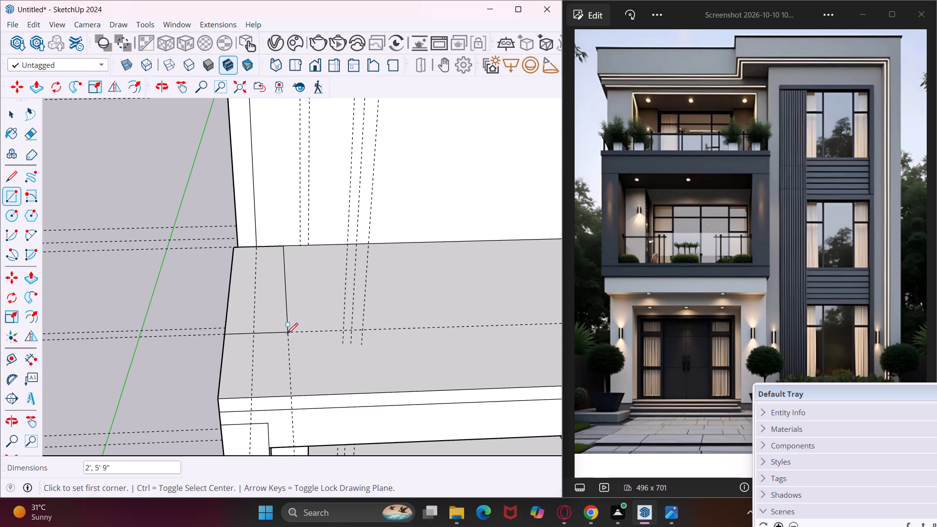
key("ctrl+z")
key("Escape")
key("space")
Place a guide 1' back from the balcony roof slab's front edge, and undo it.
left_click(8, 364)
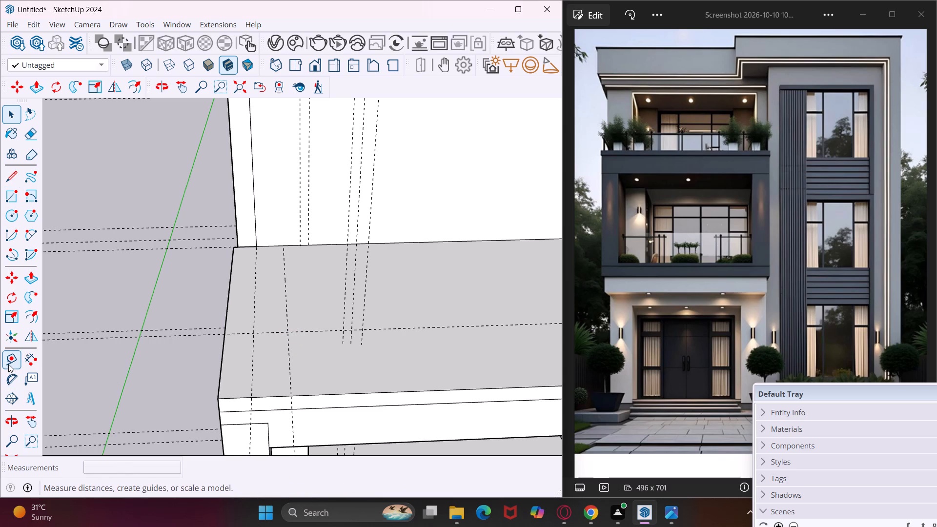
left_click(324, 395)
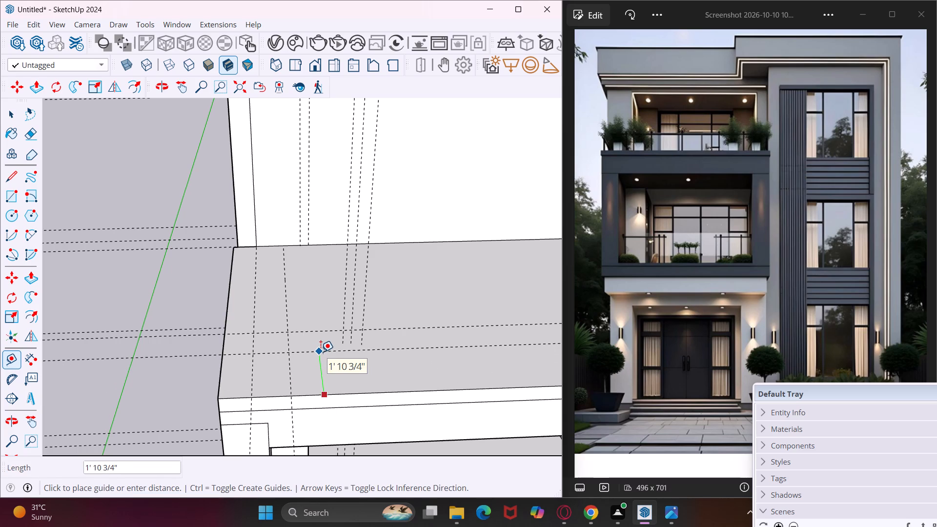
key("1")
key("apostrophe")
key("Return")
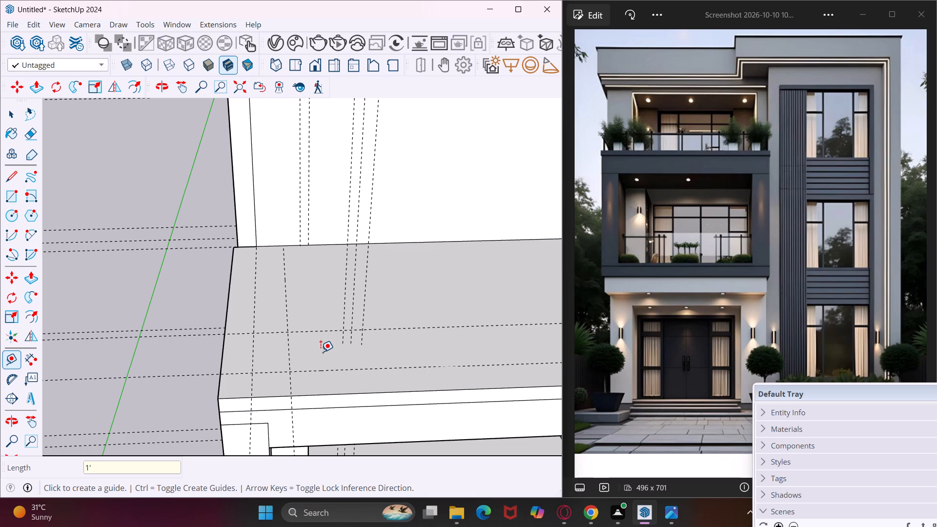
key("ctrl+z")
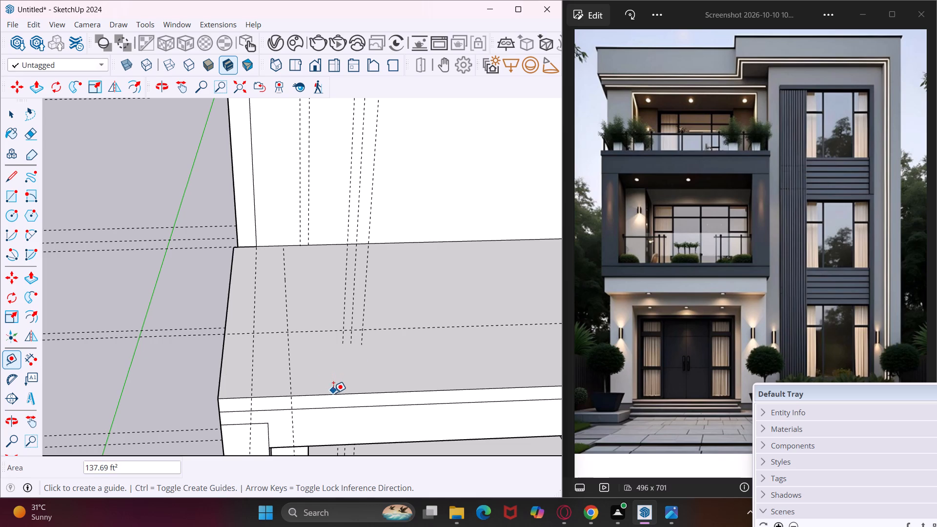
Place a guide 1'6" back from the balcony roof slab's front edge.
left_click(333, 393)
type("1'6\"")
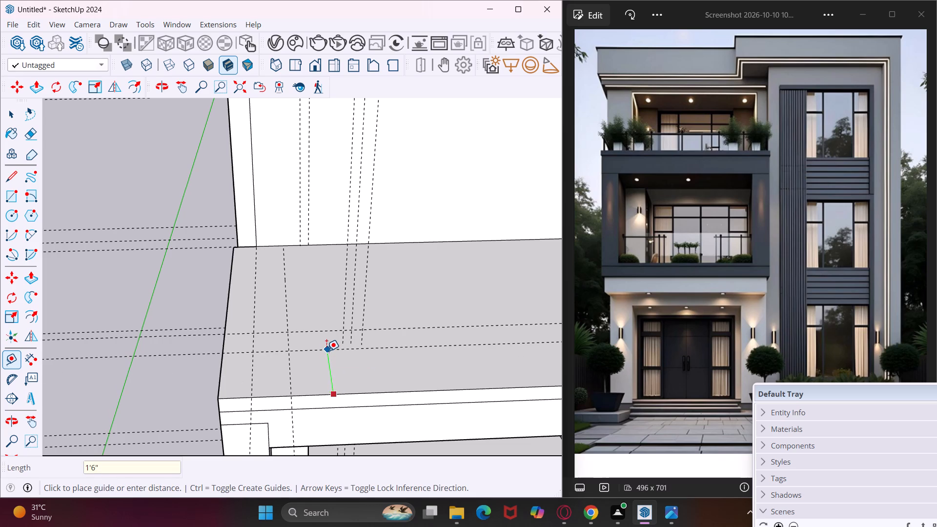
key("Return")
key("Escape")
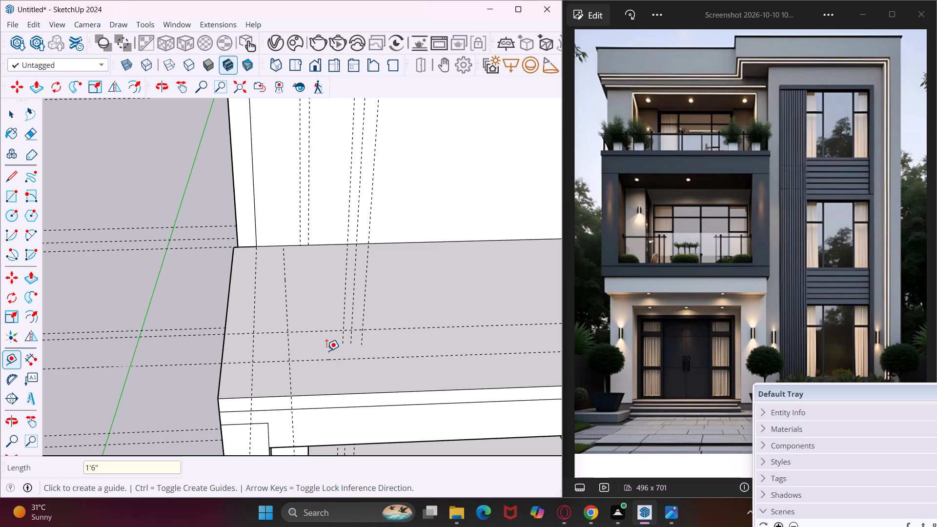
key("space")
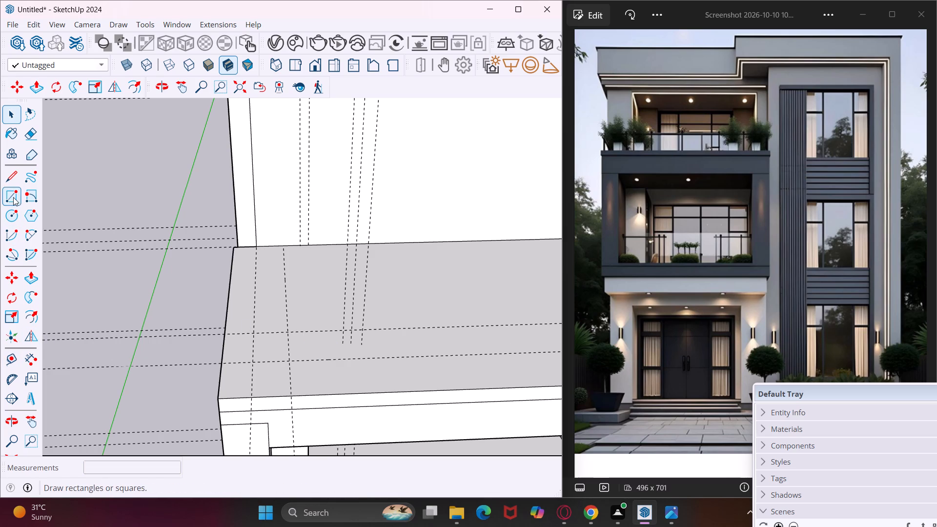
Draw a 7' 2" by 2' rectangle on the roof slab from its rear left corner to the intersection of the 2' and 1'6" guides.
left_click(13, 197)
scroll(234, 245, "up", 5)
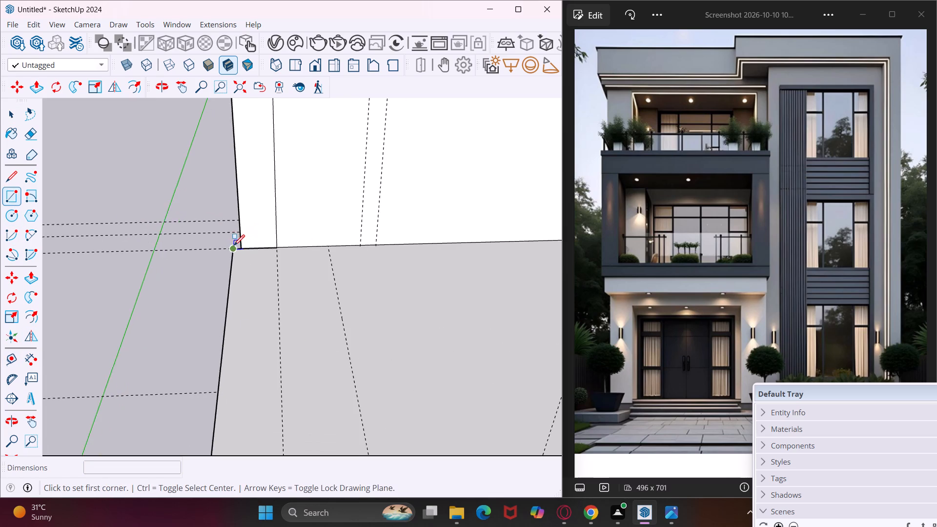
scroll(234, 245, "up", 4)
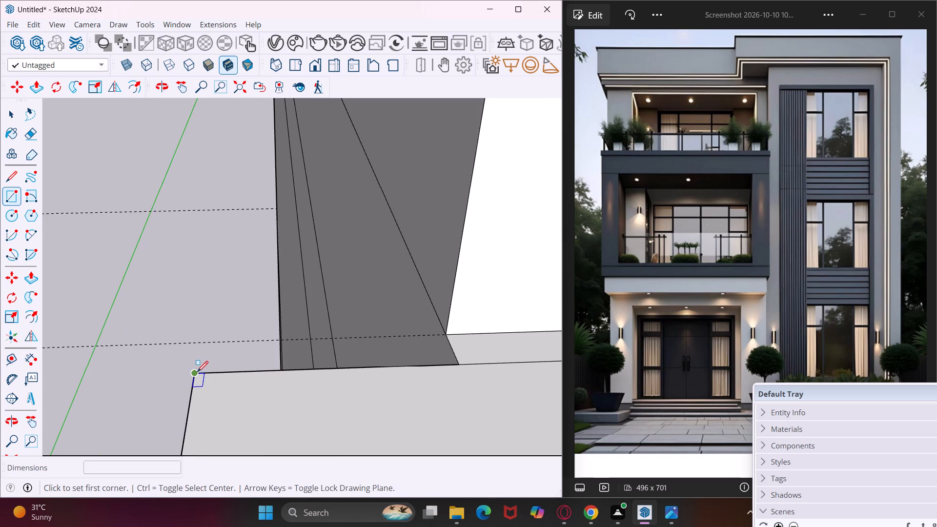
left_click(196, 372)
scroll(202, 402, "down", 17)
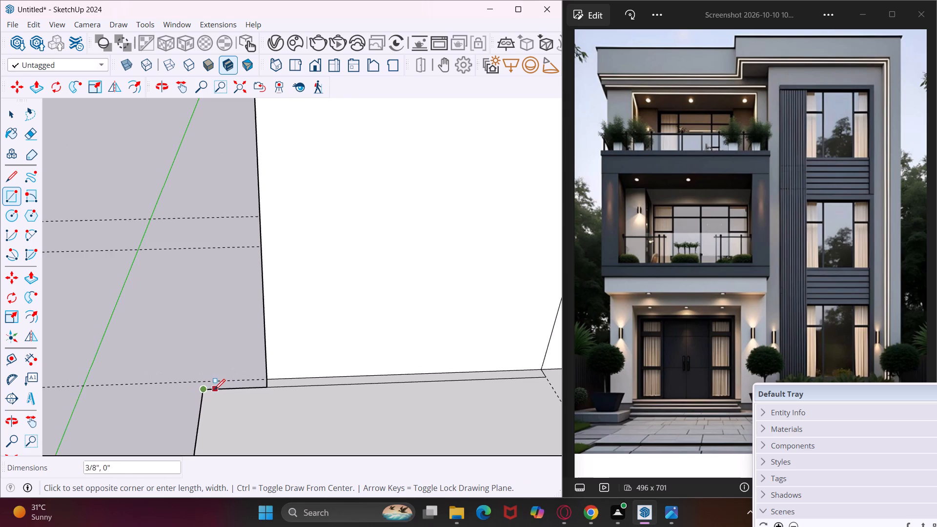
scroll(214, 390, "down", 20)
scroll(227, 385, "down", 7)
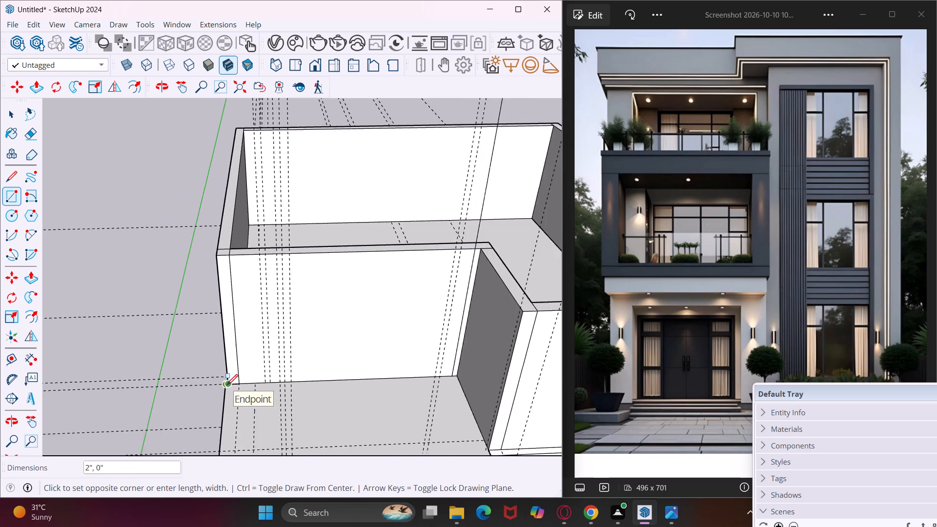
scroll(227, 385, "down", 4)
scroll(240, 433, "up", 3)
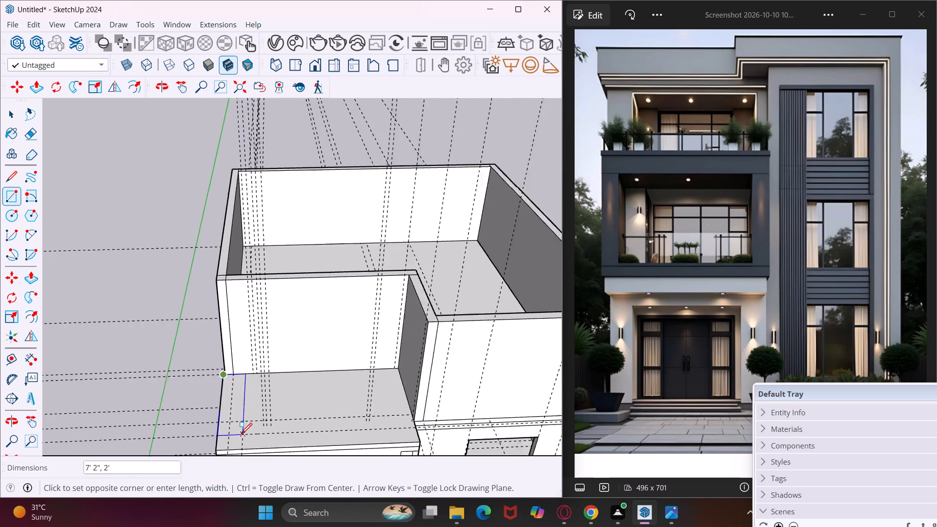
scroll(241, 434, "up", 13)
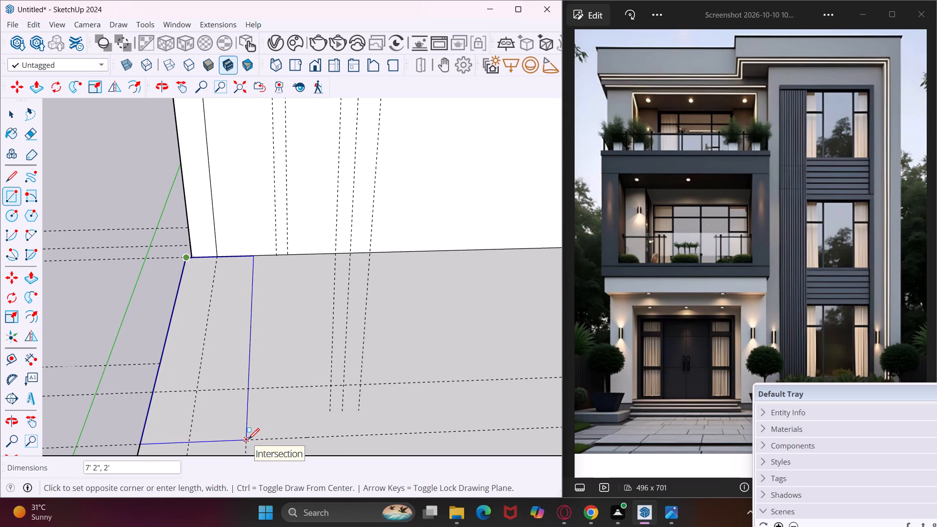
left_click(248, 439)
key("Escape")
key("space")
Extrude the 7' 2" by 2' rectangle on the balcony roof slab up 10' as the third-floor balcony's side wall.
scroll(208, 241, "up", 4)
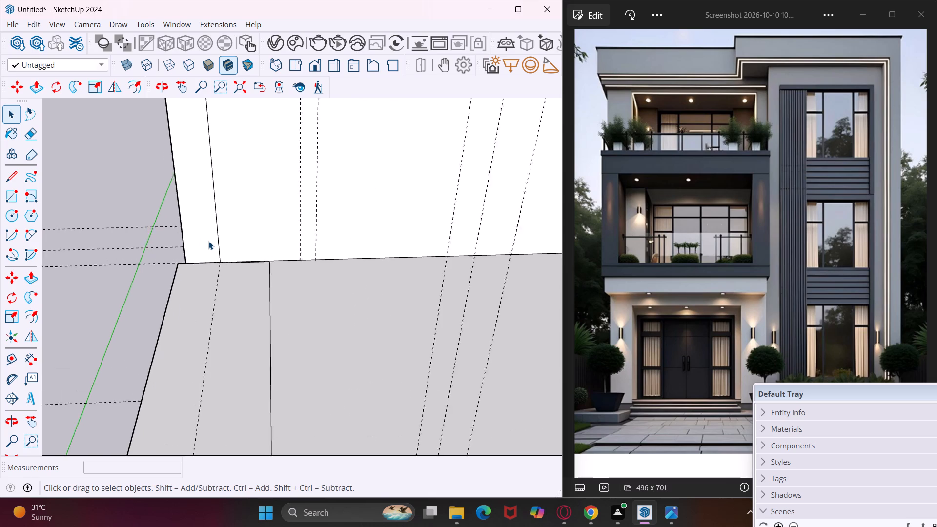
scroll(208, 241, "up", 4)
middle_click_drag(210, 243, 405, 297)
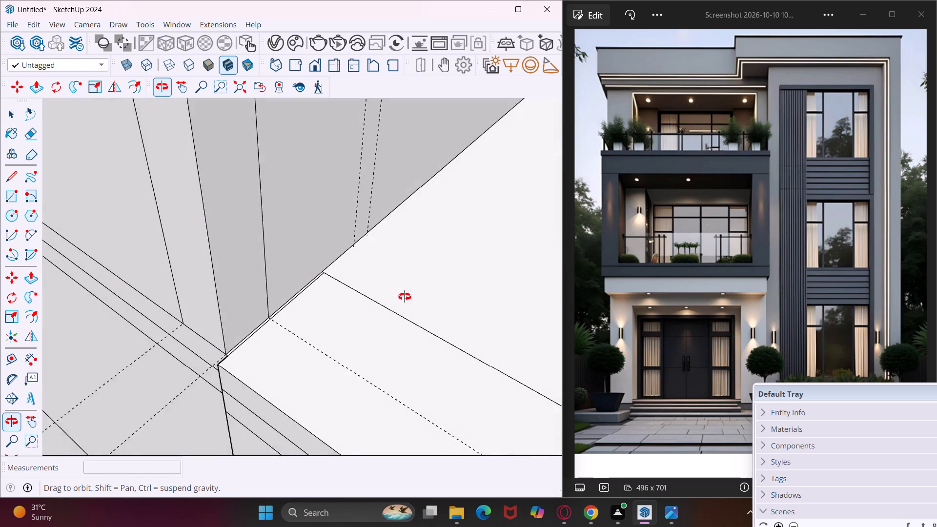
middle_click_drag(405, 297, 407, 297)
scroll(250, 332, "up", 14)
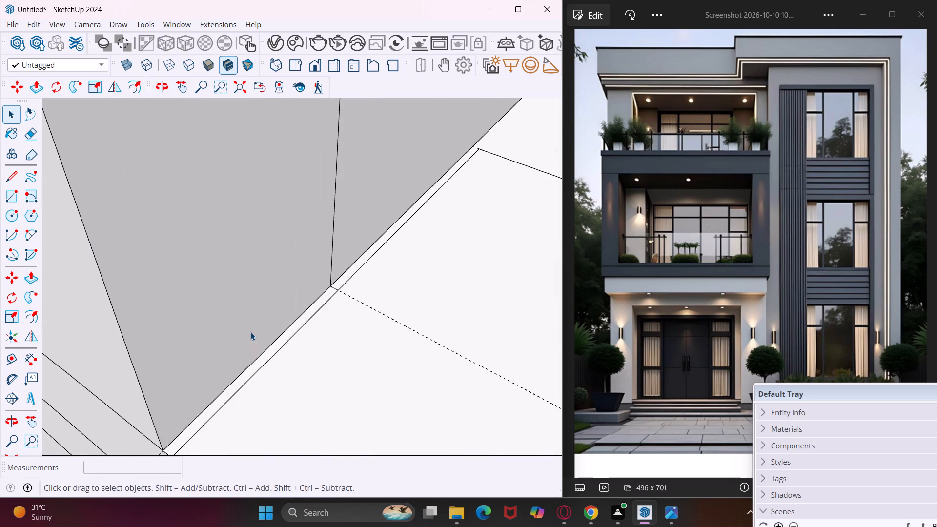
scroll(249, 345, "down", 8)
scroll(305, 338, "down", 7)
left_click(337, 381)
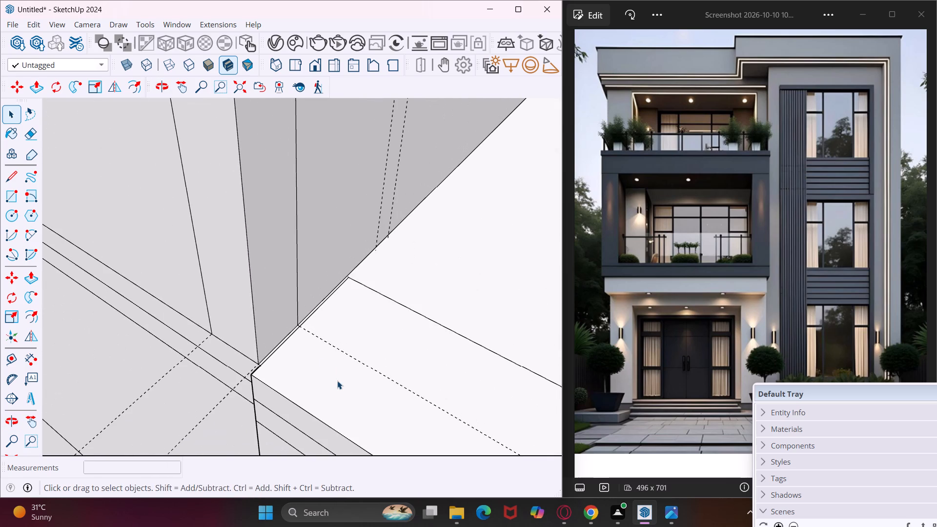
key("p")
left_click(337, 381)
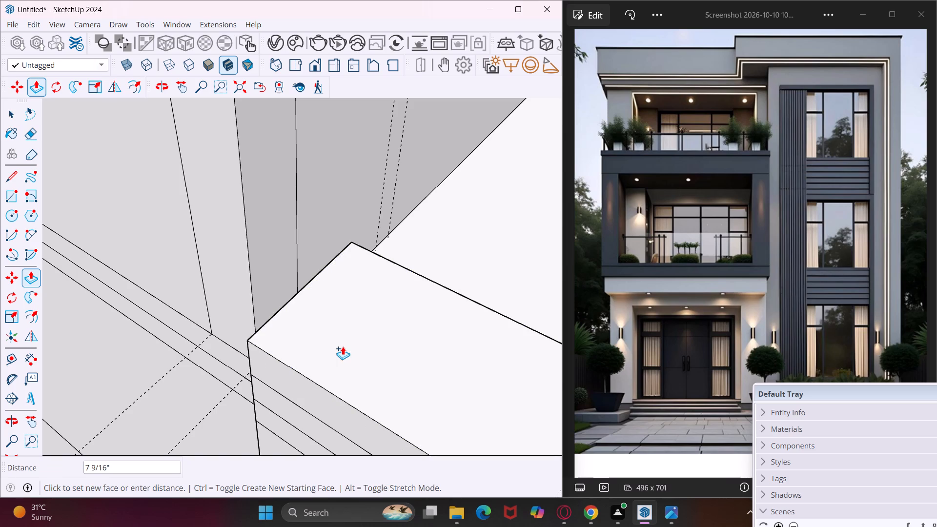
key("1")
type("0'")
key("Return")
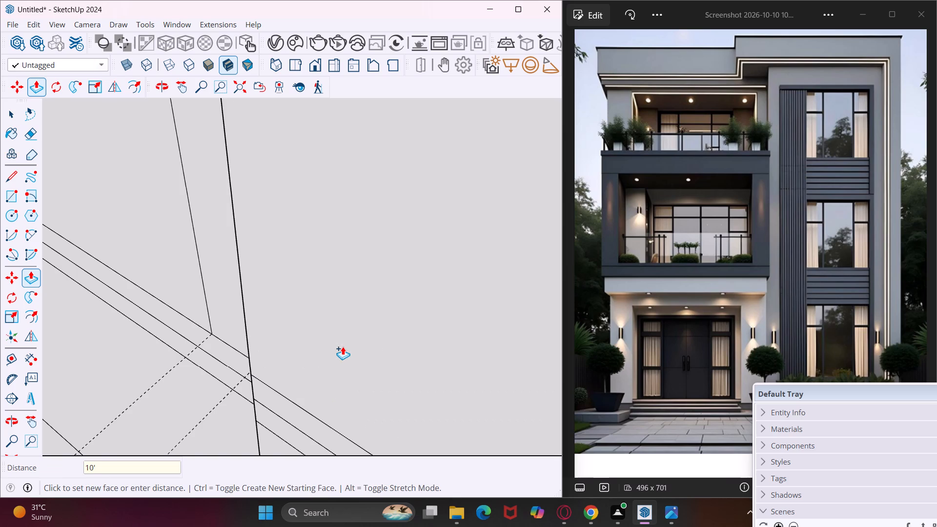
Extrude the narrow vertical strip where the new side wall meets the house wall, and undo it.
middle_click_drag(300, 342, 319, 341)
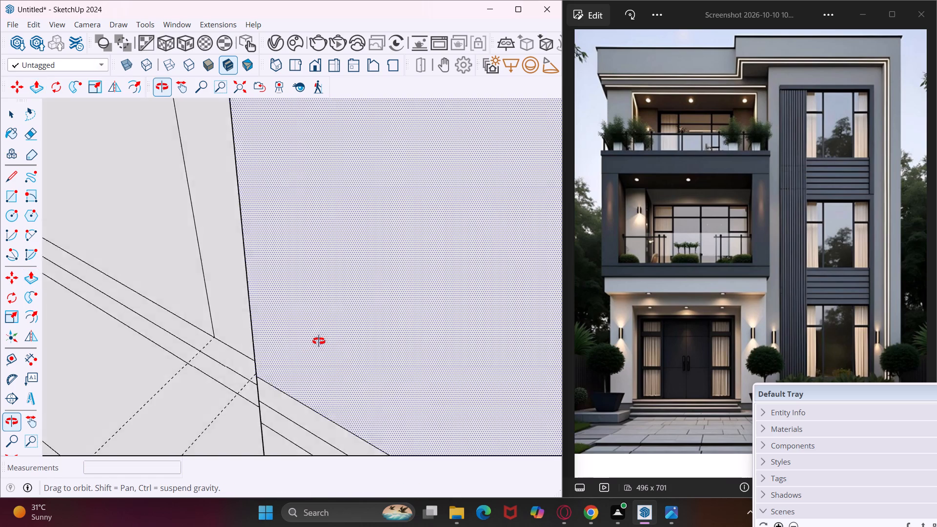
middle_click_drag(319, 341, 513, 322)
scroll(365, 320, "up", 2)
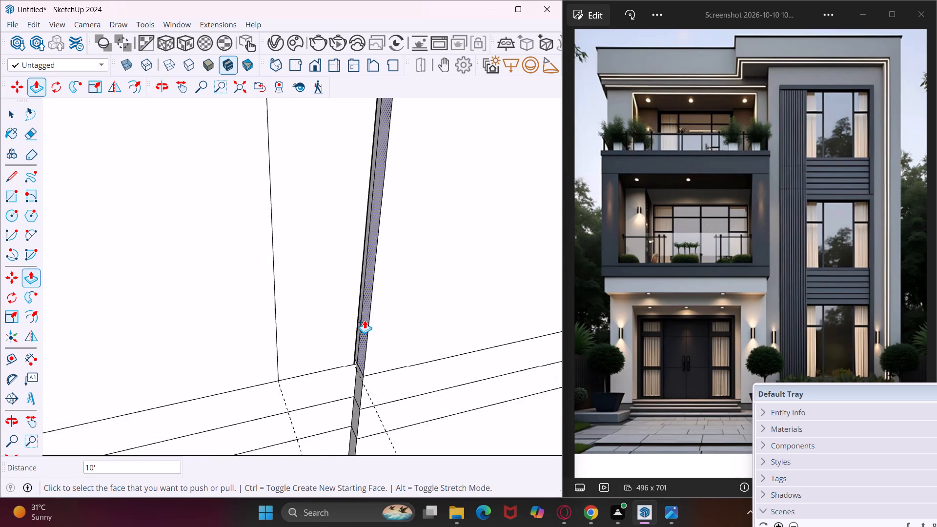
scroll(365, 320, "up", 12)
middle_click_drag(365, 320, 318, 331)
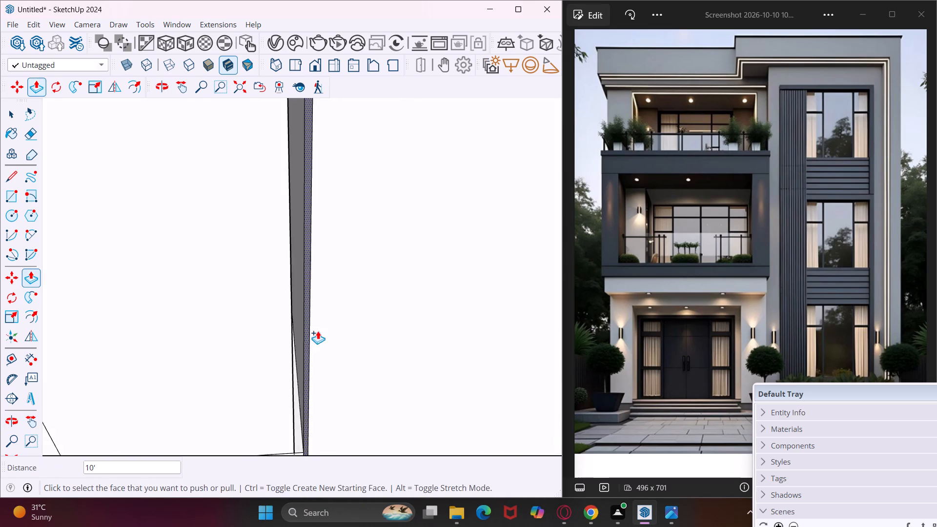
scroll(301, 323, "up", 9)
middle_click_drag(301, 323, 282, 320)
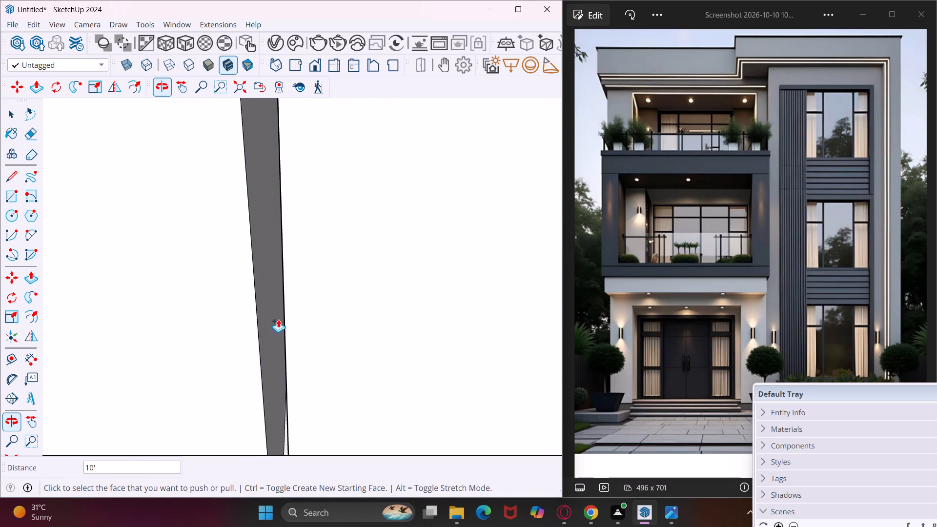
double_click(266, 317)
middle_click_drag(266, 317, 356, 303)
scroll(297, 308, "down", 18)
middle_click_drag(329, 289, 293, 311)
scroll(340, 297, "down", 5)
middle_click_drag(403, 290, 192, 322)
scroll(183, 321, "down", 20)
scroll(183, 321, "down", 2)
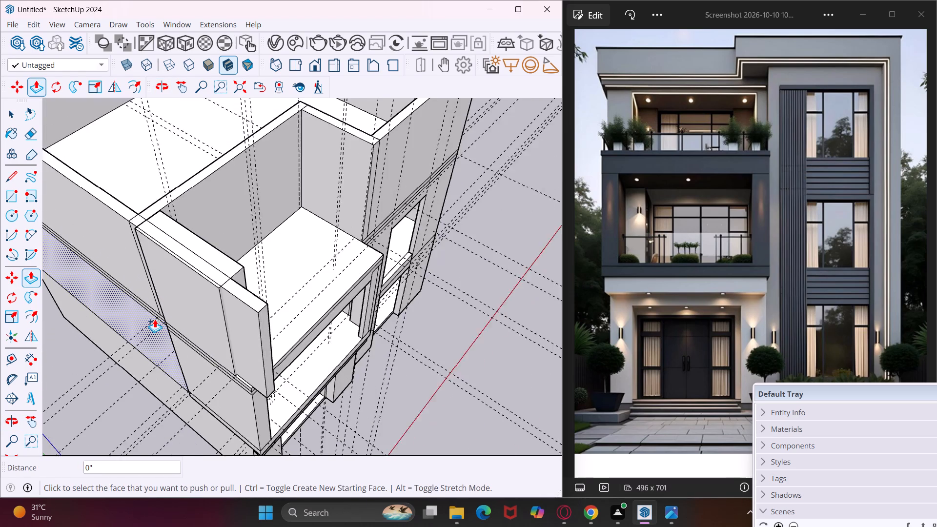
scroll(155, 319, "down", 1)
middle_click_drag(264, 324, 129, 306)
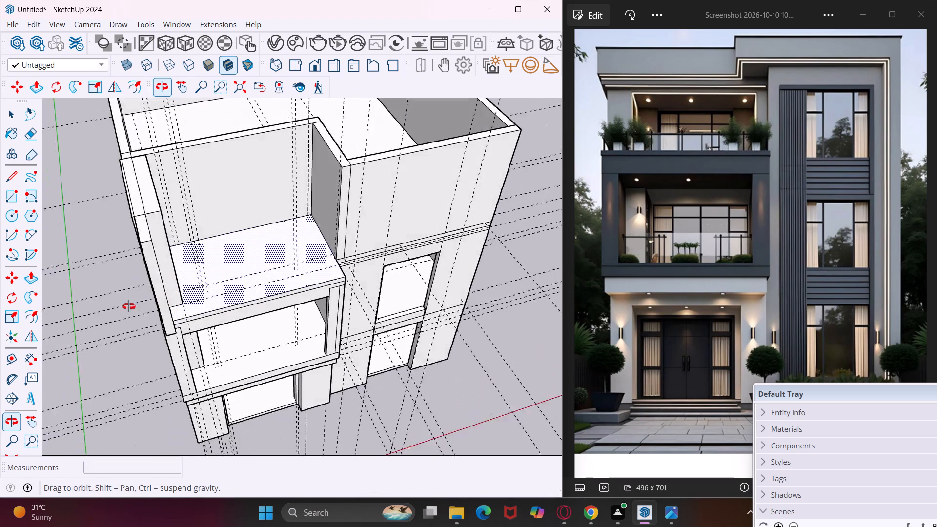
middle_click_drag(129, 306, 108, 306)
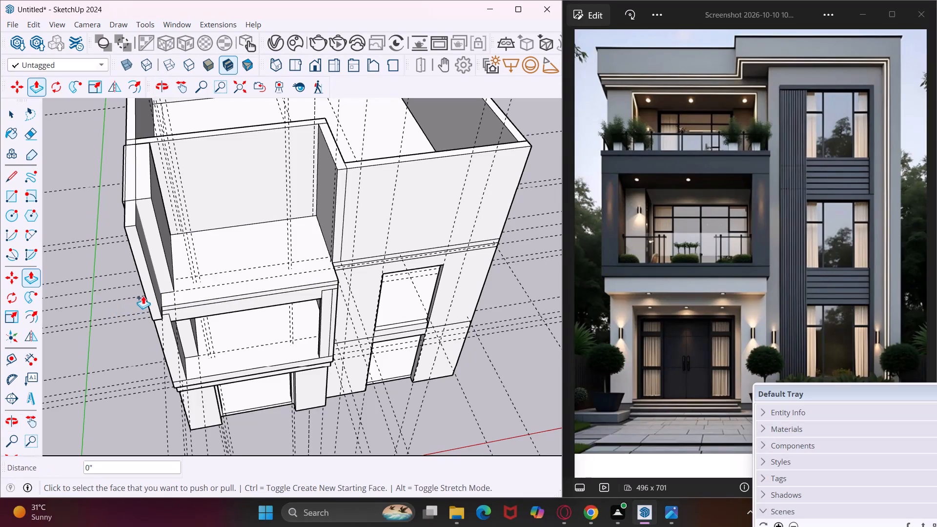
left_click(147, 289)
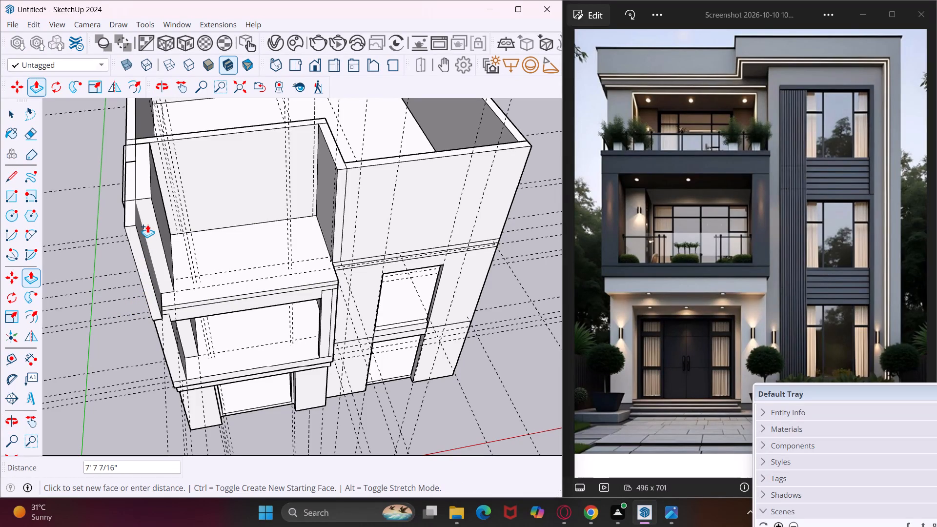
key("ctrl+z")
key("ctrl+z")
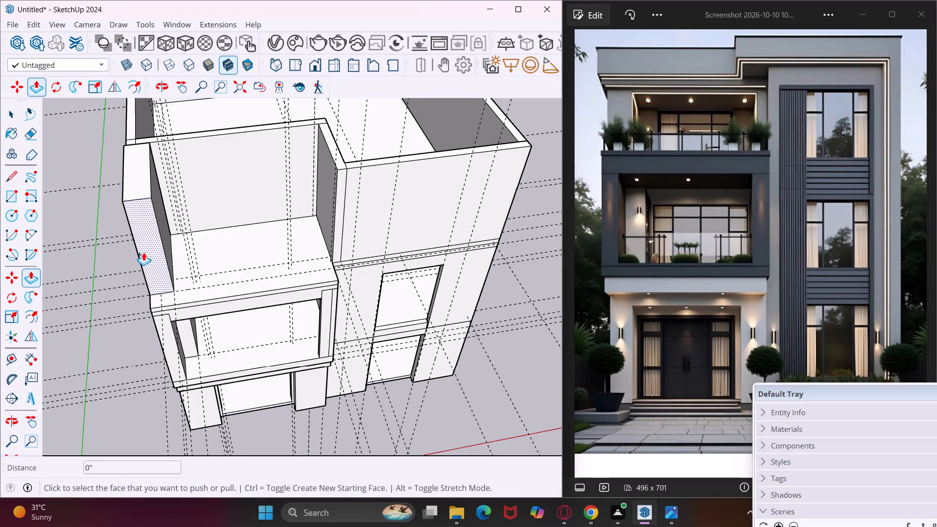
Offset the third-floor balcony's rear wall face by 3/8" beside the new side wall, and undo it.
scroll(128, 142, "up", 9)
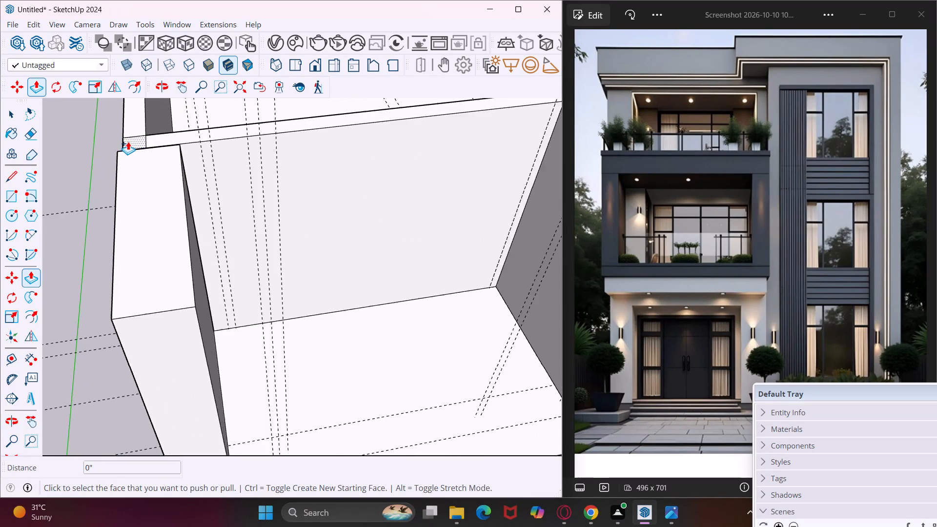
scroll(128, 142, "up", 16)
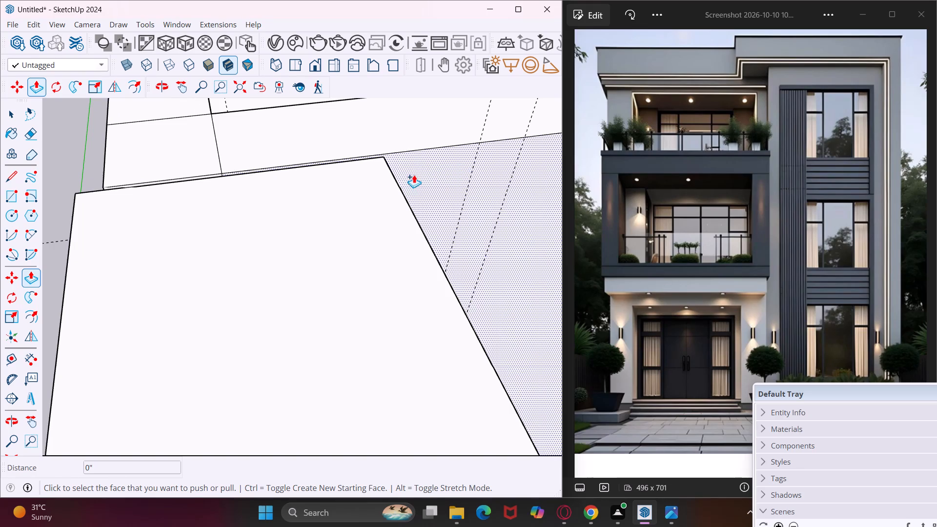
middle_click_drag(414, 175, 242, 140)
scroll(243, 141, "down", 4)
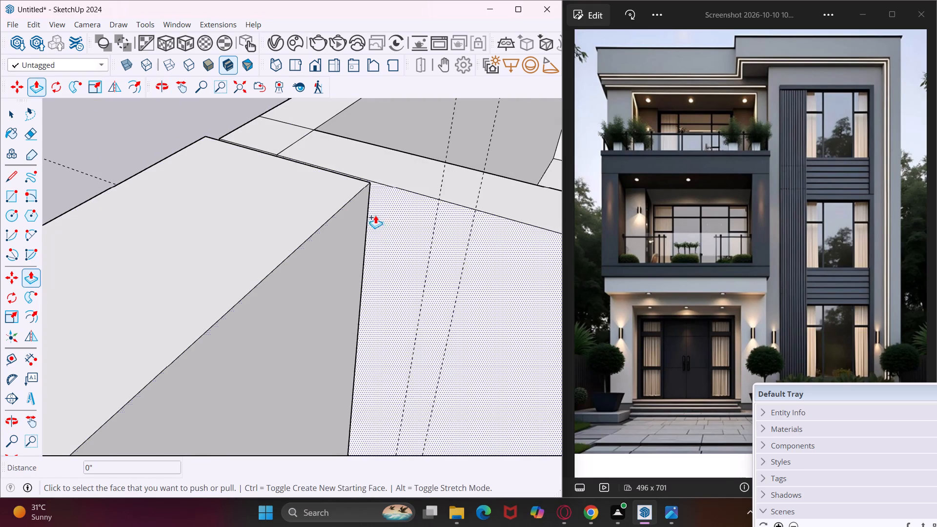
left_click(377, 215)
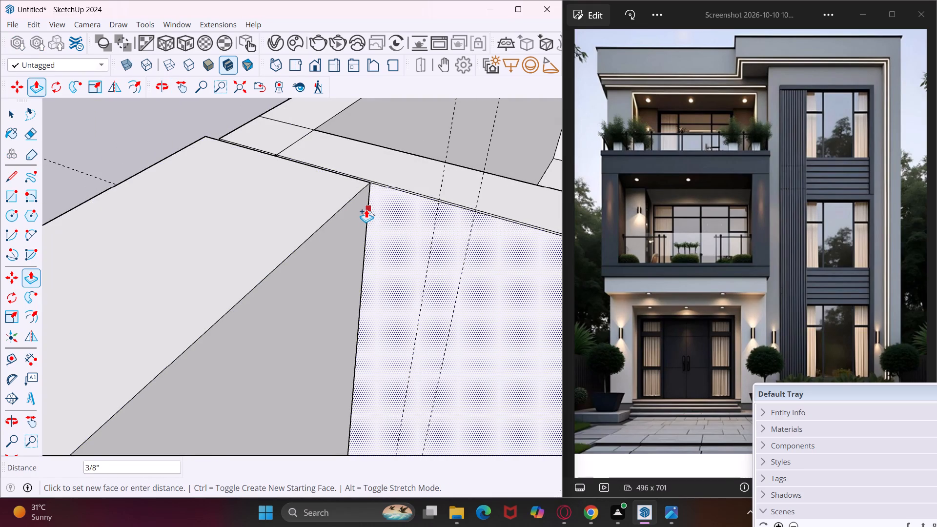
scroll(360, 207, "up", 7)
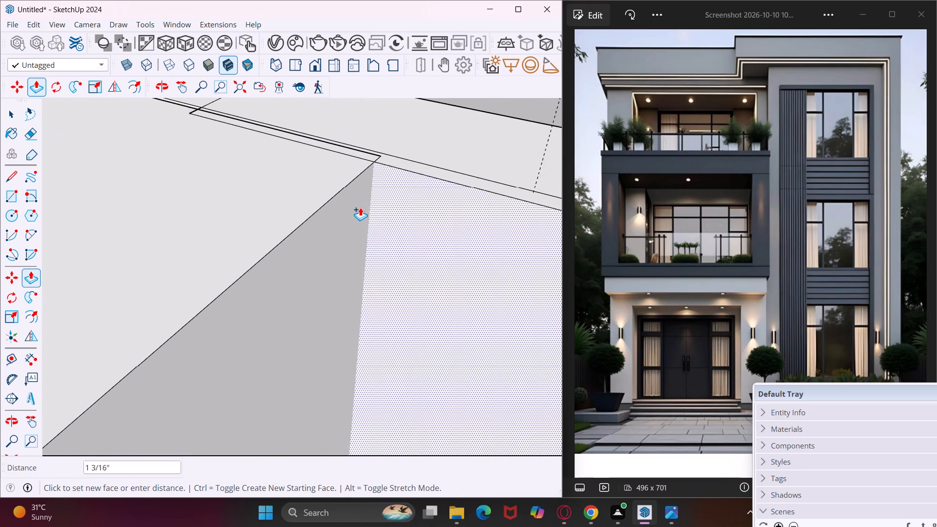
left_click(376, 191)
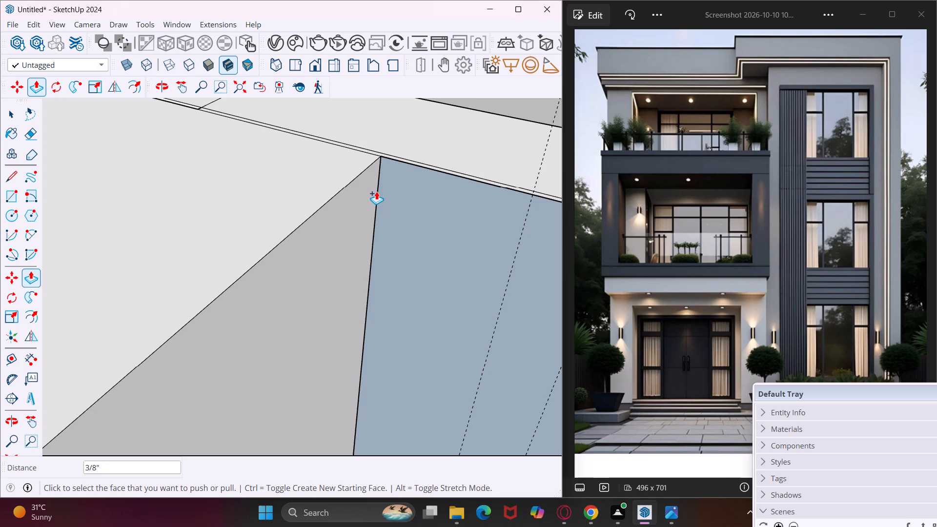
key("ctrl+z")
Push/pull the narrow vertical strip at the joint between the house's side wall and the new balcony wall by 3/8".
scroll(376, 191, "down", 6)
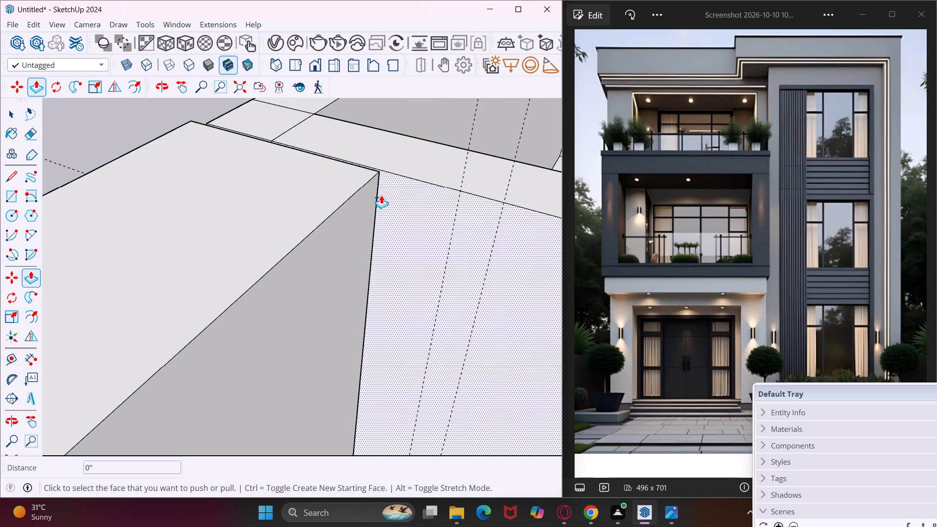
scroll(385, 203, "down", 4)
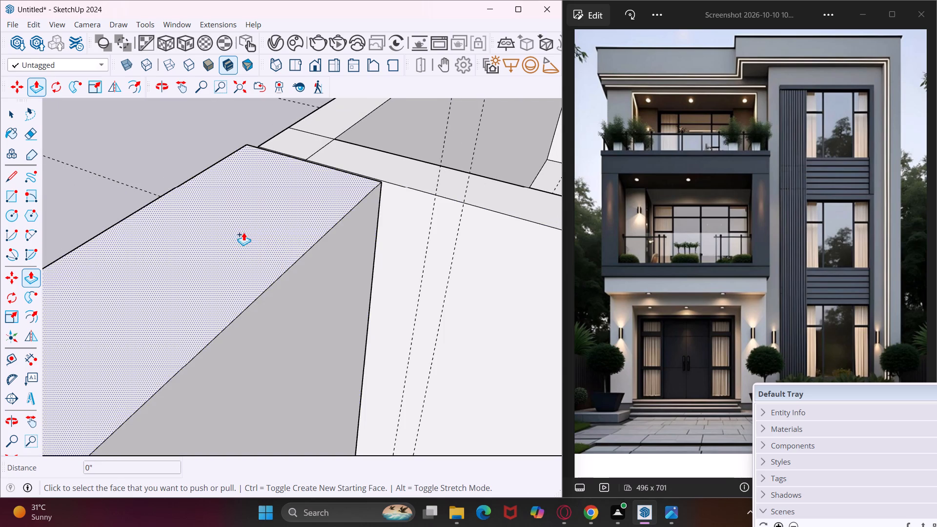
middle_click_drag(242, 232, 565, 200)
middle_click_drag(316, 277, 346, 269)
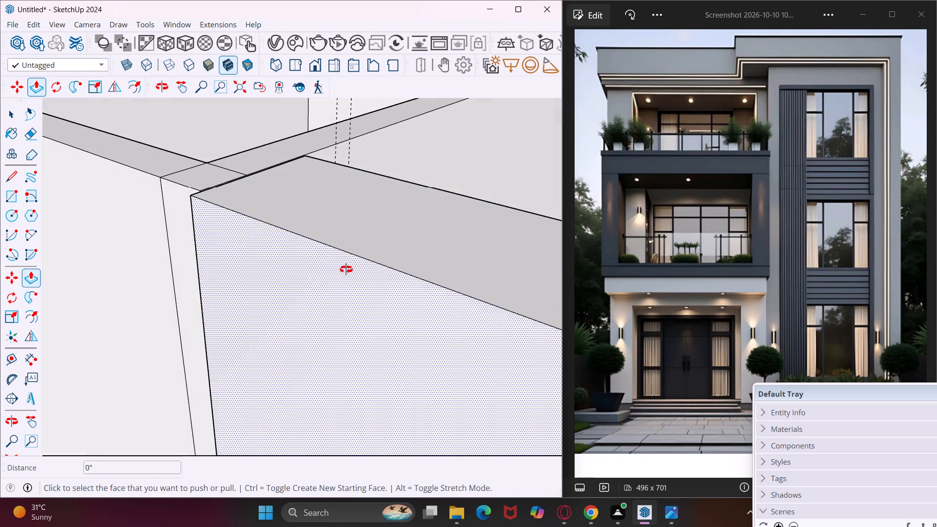
middle_click_drag(346, 269, 572, 228)
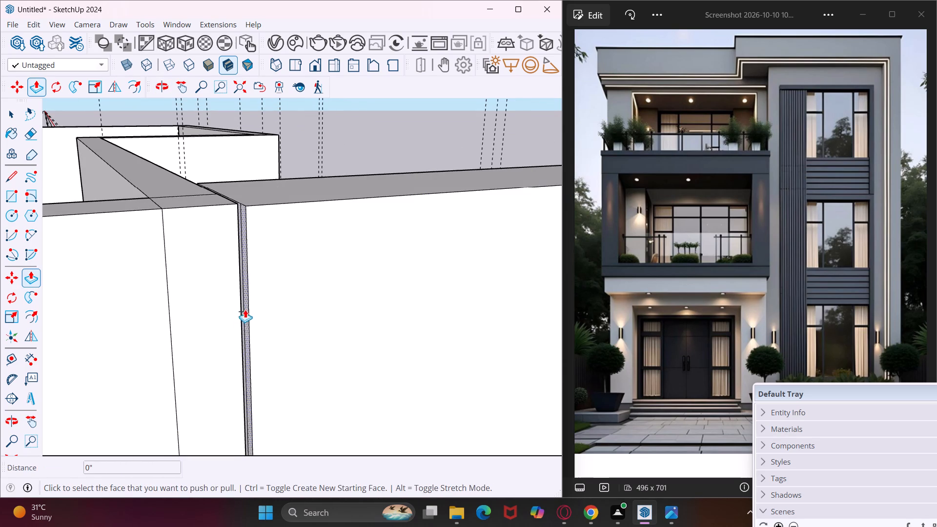
scroll(245, 309, "up", 19)
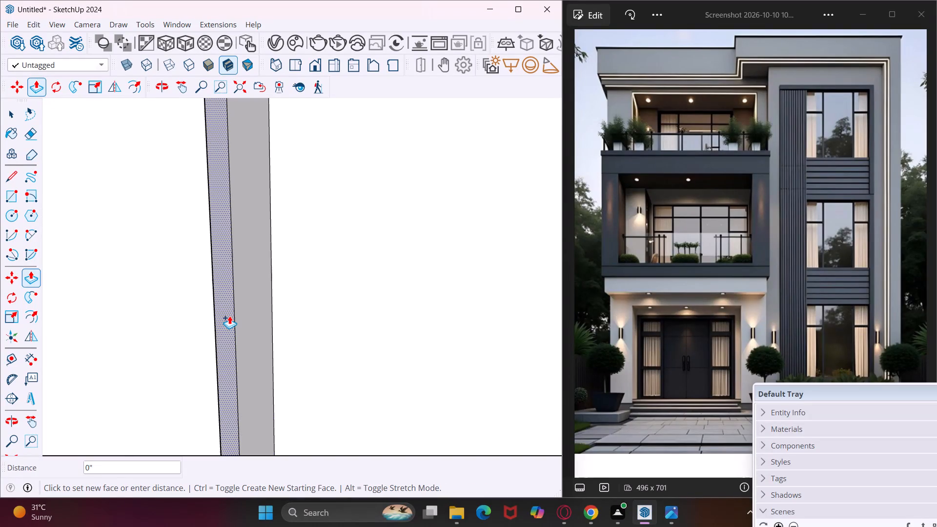
left_click(229, 316)
left_click(217, 325)
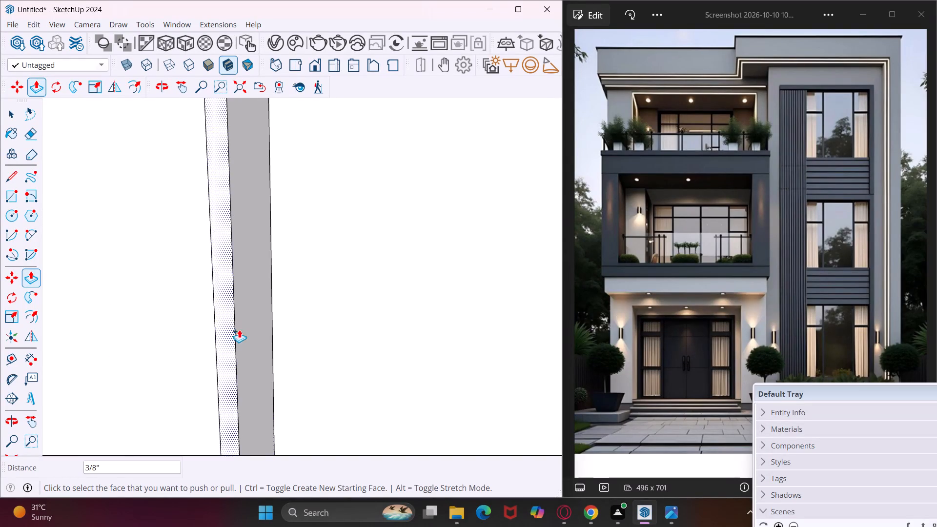
left_click(258, 325)
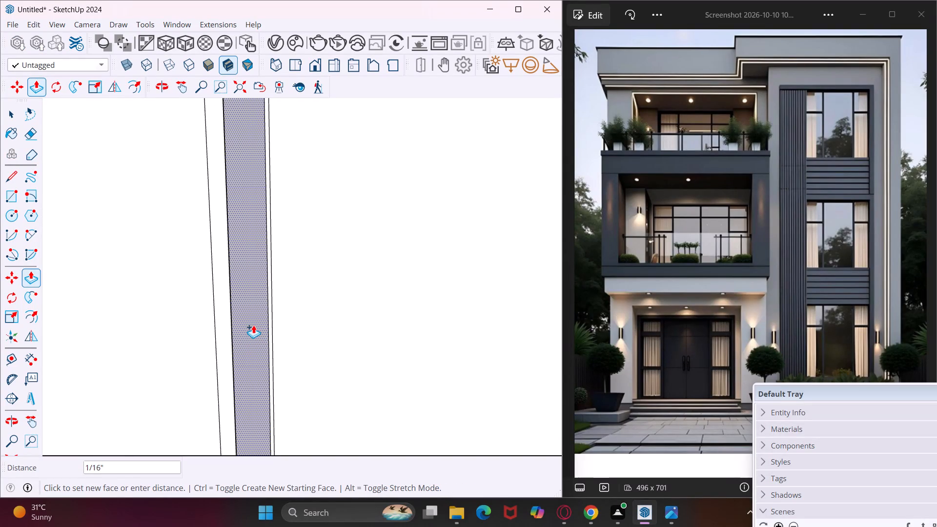
key("Escape")
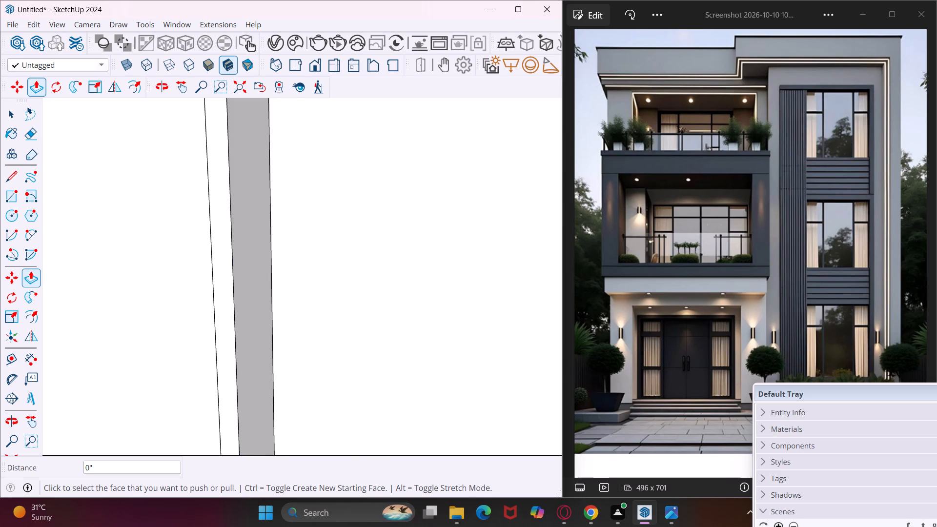
Examine the new third-floor balcony side wall and the overall front elevation from a low front angle.
scroll(376, 526, "down", 6)
scroll(247, 263, "down", 8)
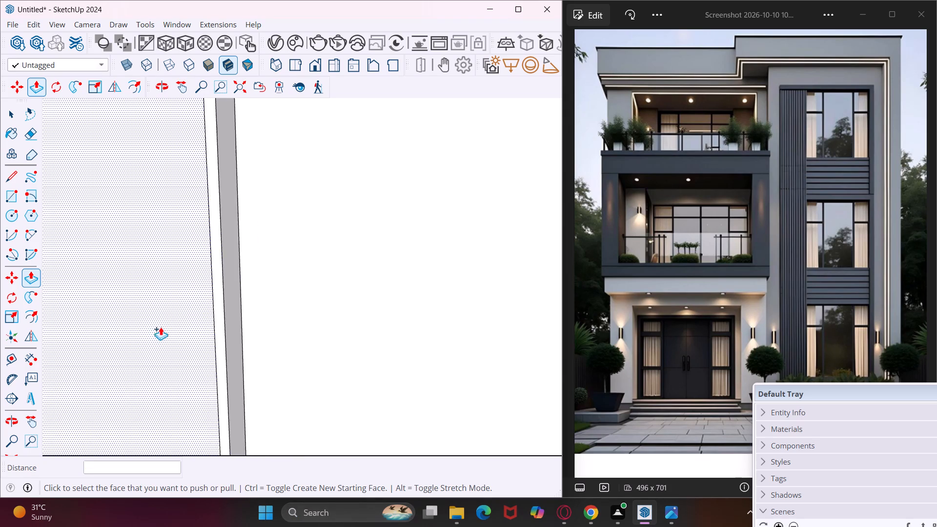
scroll(161, 327, "down", 8)
key("Escape")
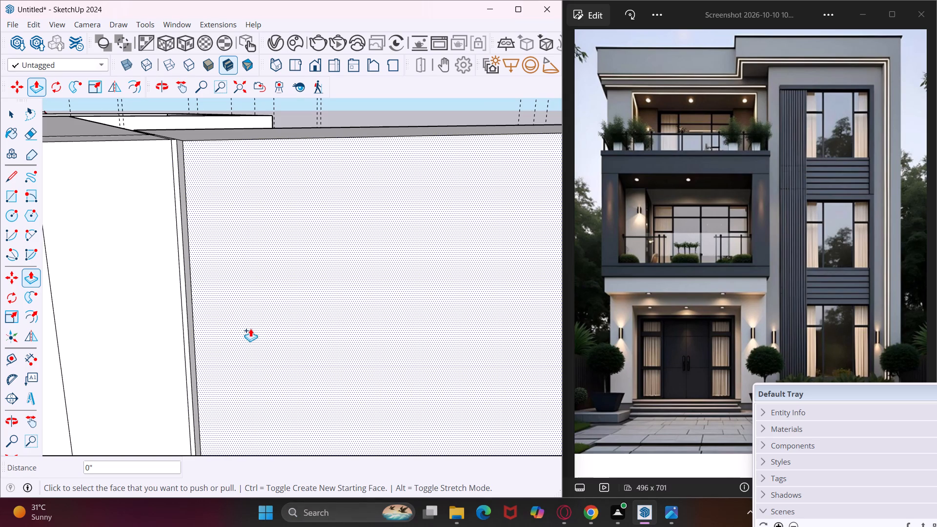
key("space")
middle_click_drag(340, 327, 110, 374)
scroll(128, 317, "down", 15)
middle_click_drag(399, 393, 286, 325)
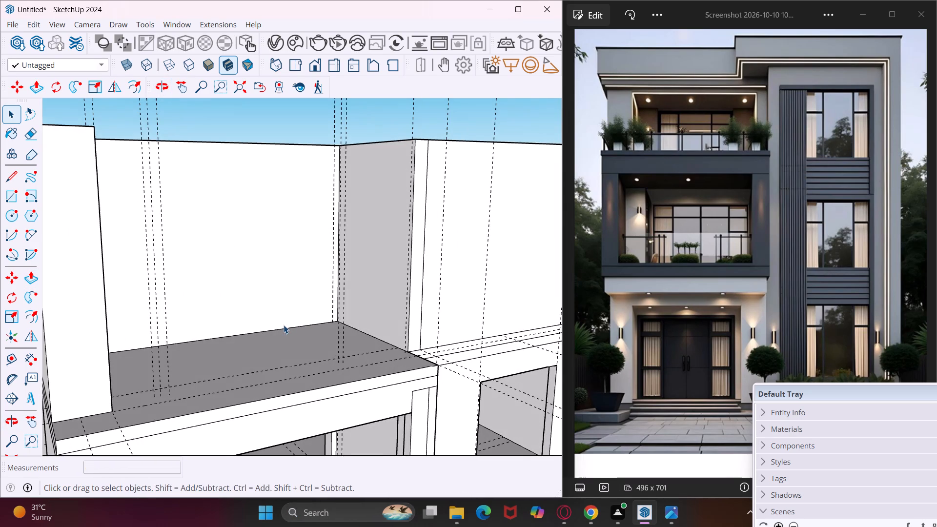
scroll(284, 327, "down", 4)
middle_click_drag(296, 344, 285, 275)
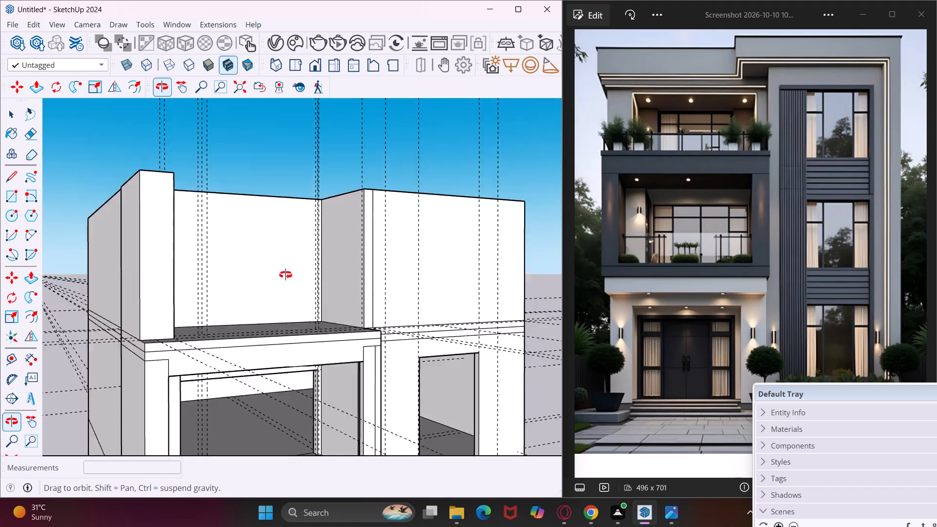
middle_click_drag(285, 275, 285, 244)
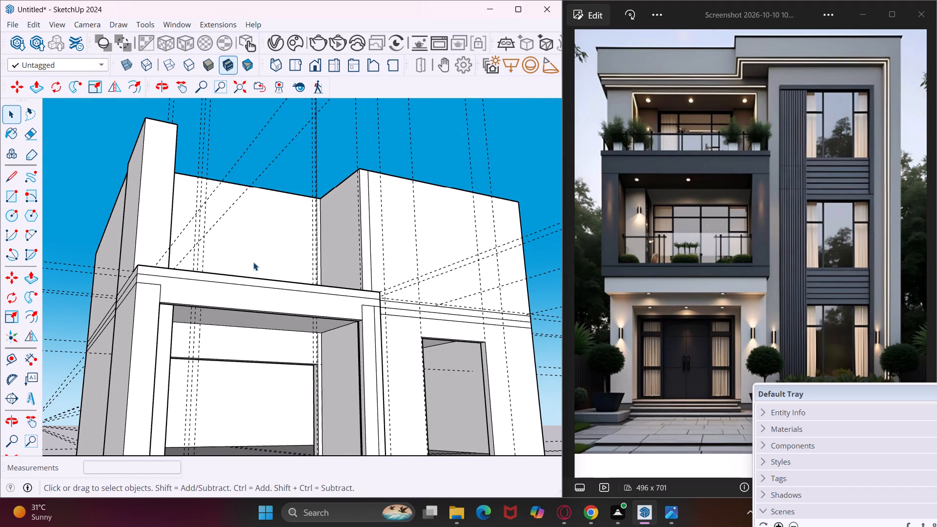
scroll(257, 264, "down", 4)
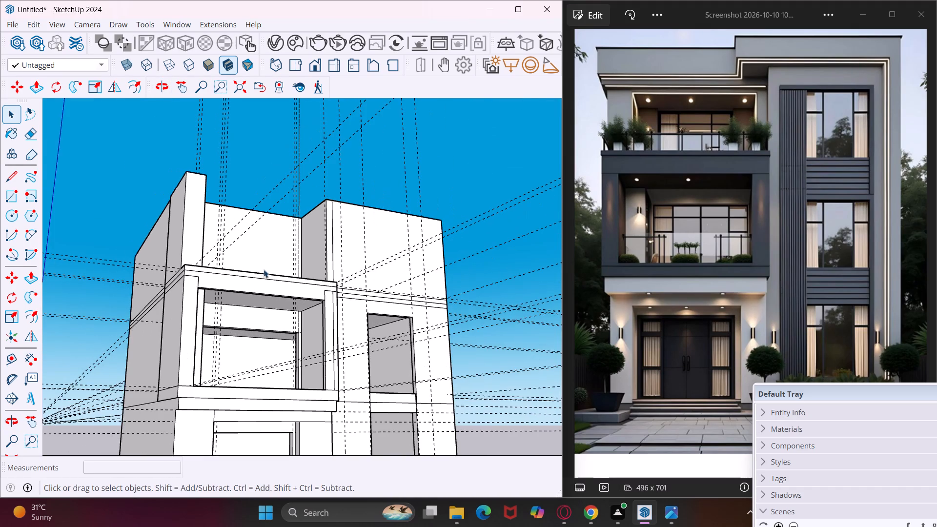
Examine the third-floor balcony's side wall, rear wall and floor slab from above and from the front.
middle_click_drag(299, 263, 254, 442)
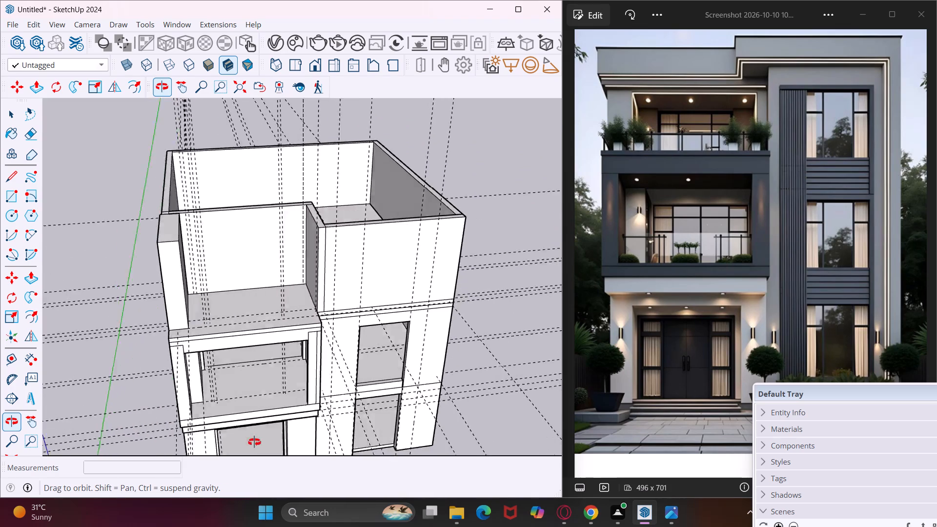
middle_click_drag(254, 442, 235, 450)
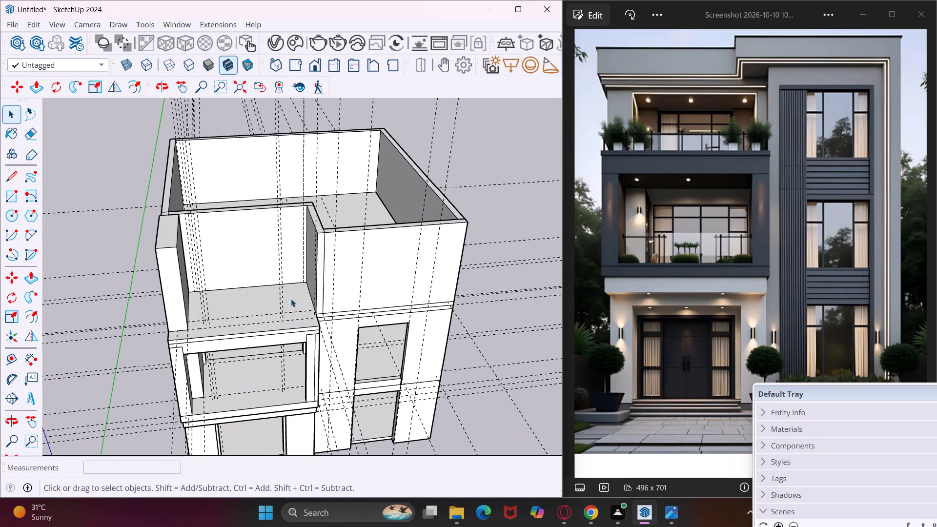
scroll(303, 288, "up", 3)
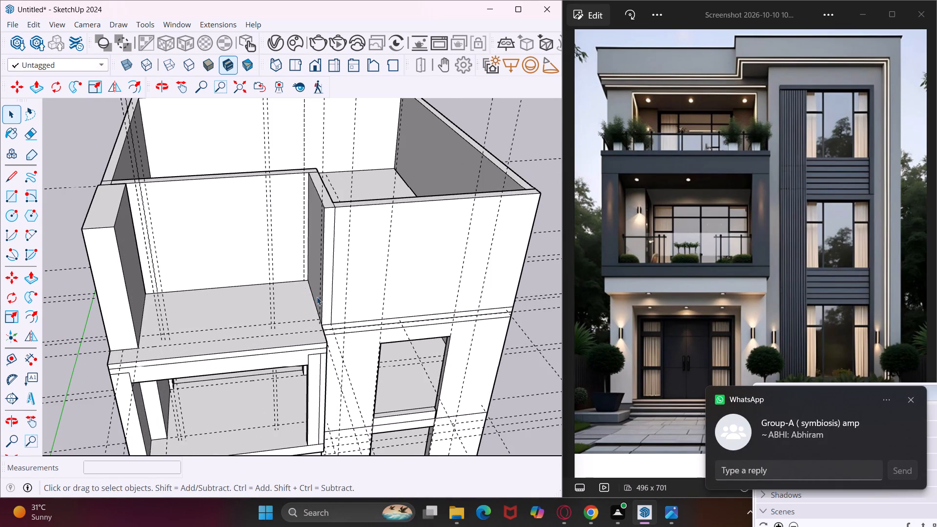
scroll(341, 312, "down", 2)
middle_click_drag(307, 368, 301, 311)
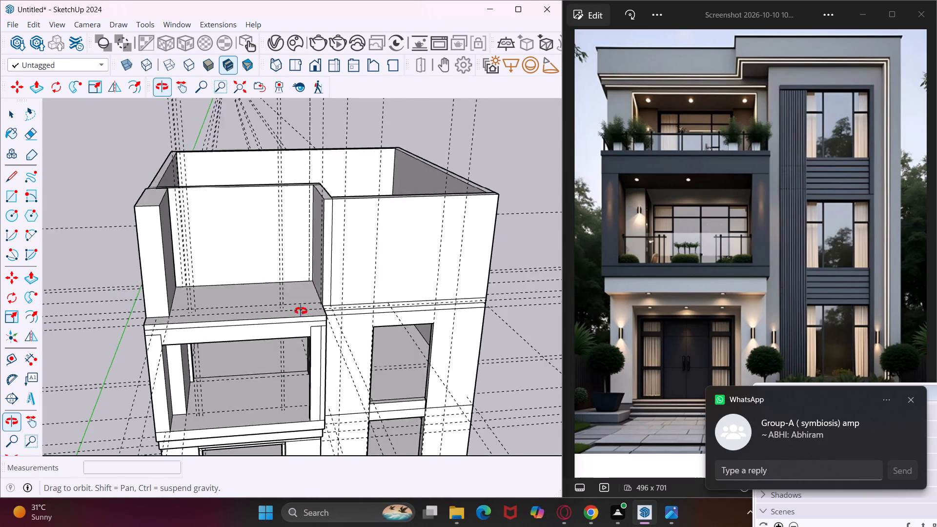
middle_click_drag(301, 311, 266, 173)
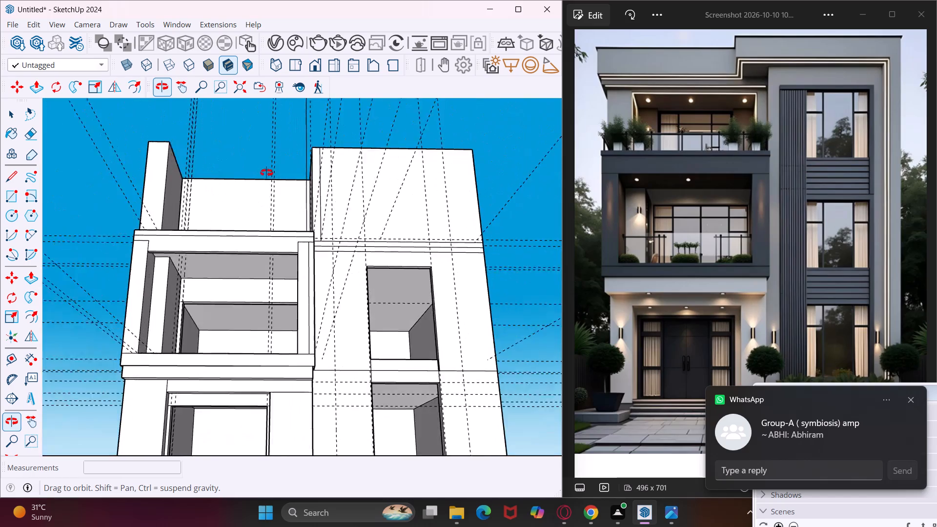
middle_click_drag(266, 173, 204, 283)
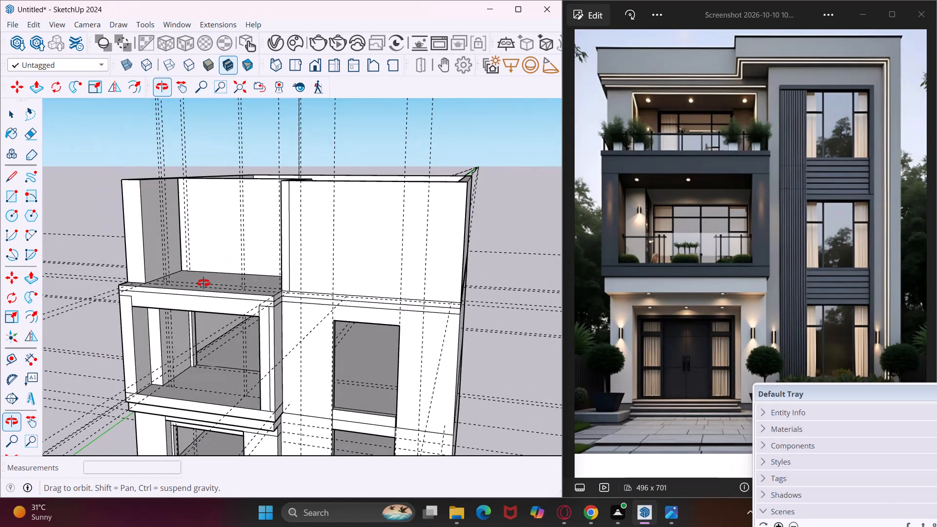
middle_click_drag(204, 283, 295, 266)
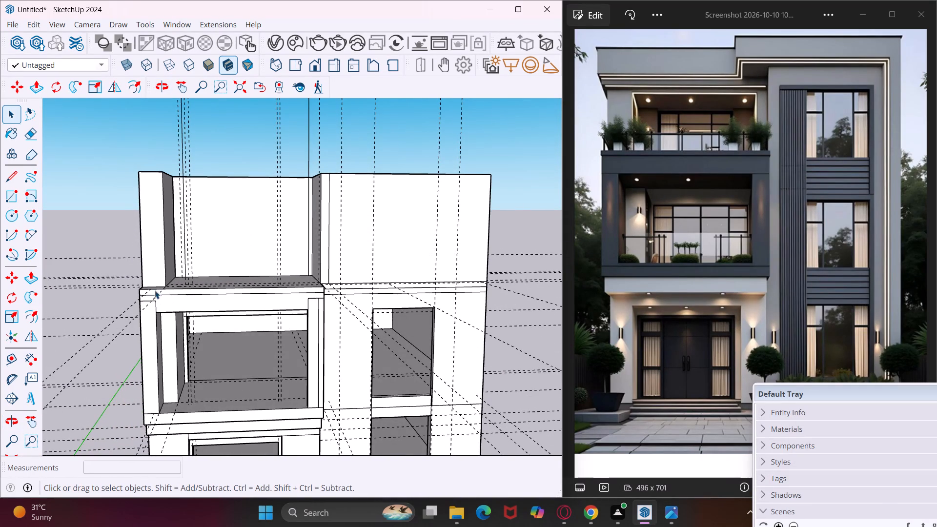
Push/pull the narrow front edge strip of the second-floor balcony's roof slab outward by 2".
scroll(155, 290, "up", 6)
middle_click_drag(155, 304, 202, 276)
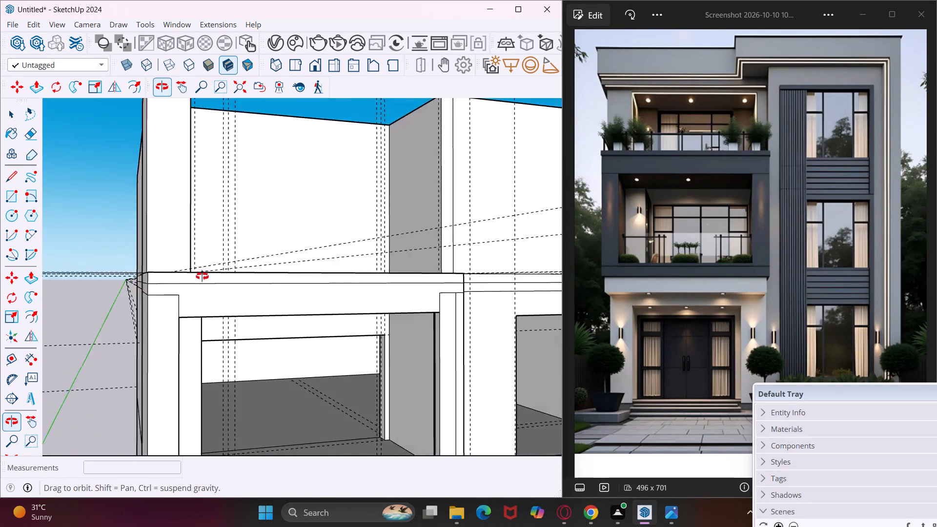
middle_click_drag(202, 276, 227, 279)
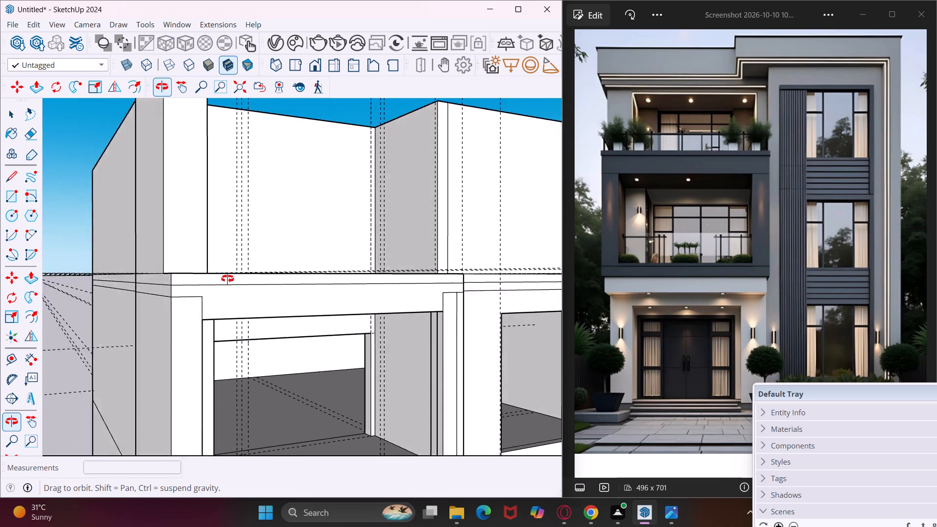
middle_click_drag(227, 279, 181, 290)
scroll(183, 293, "up", 7)
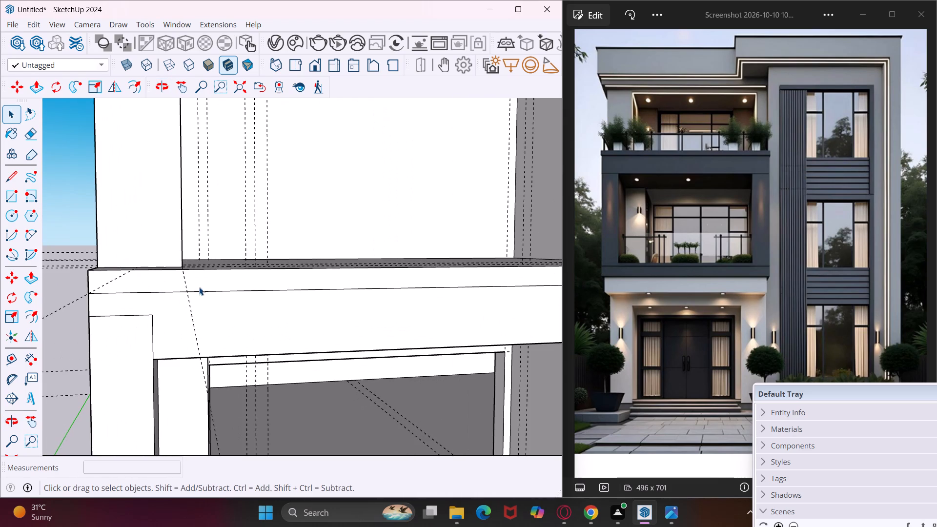
left_click(208, 282)
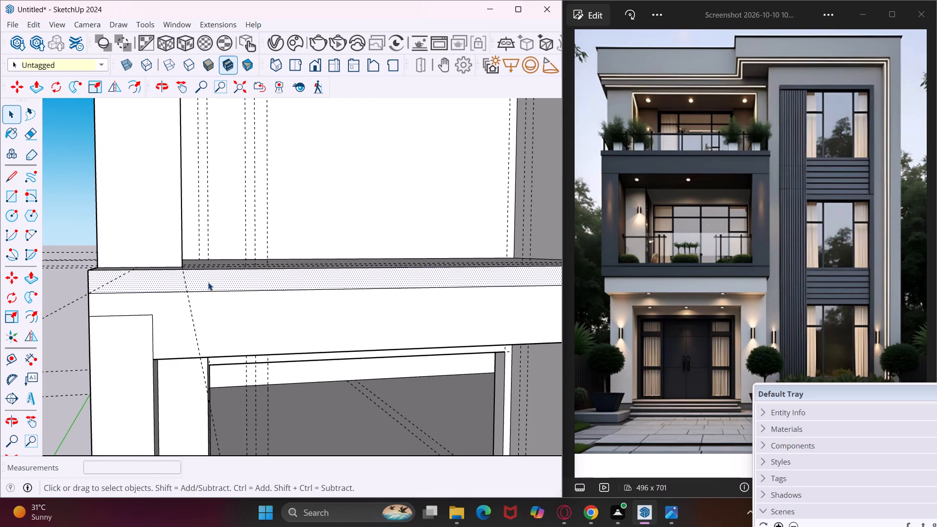
key("p")
left_click(208, 282)
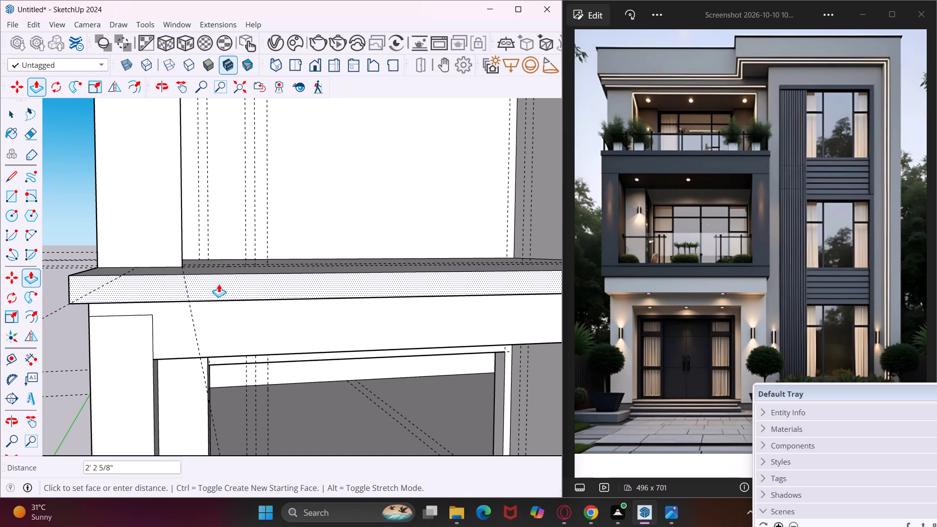
key("2")
key("shift+quotedbl")
key("Return")
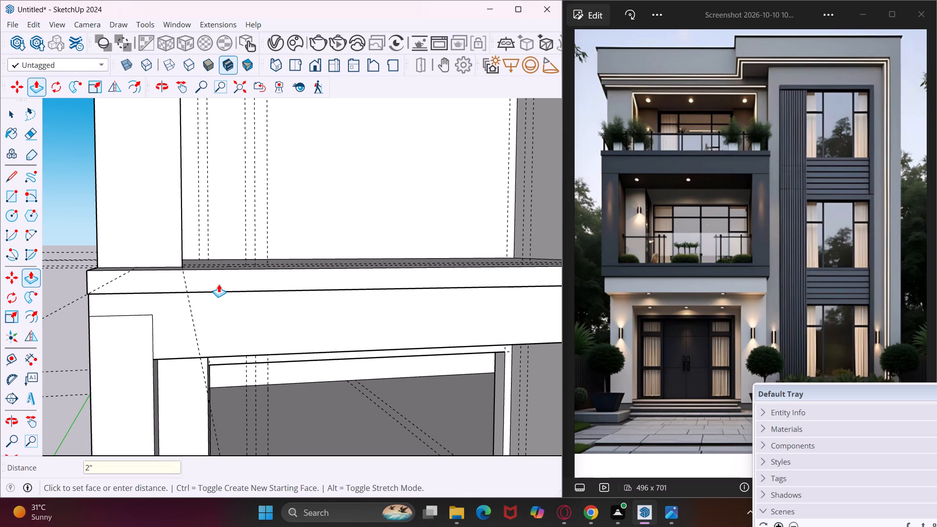
Repeat the 2" push/pull on the edge strips at both sides of the second-floor balcony's roof slab.
middle_click_drag(219, 284, 244, 277)
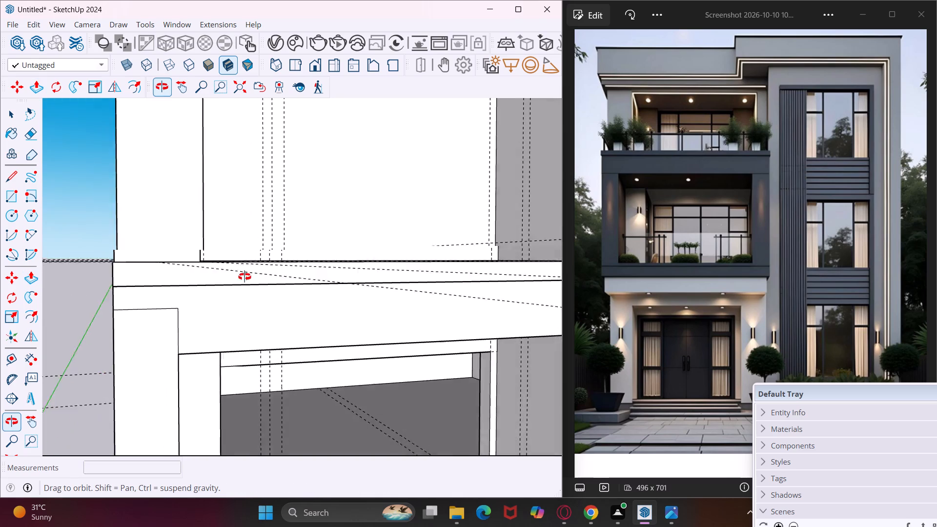
middle_click_drag(244, 277, 361, 249)
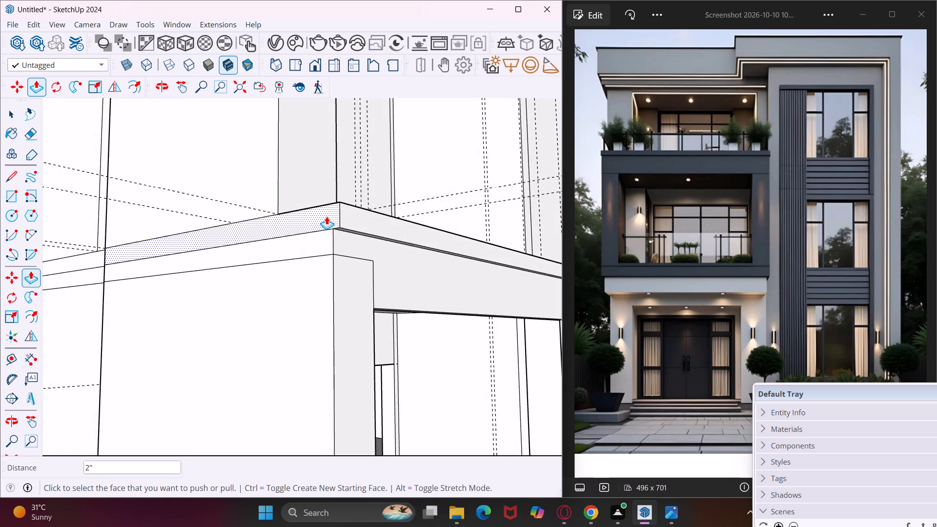
double_click(326, 216)
middle_click_drag(417, 199, 151, 252)
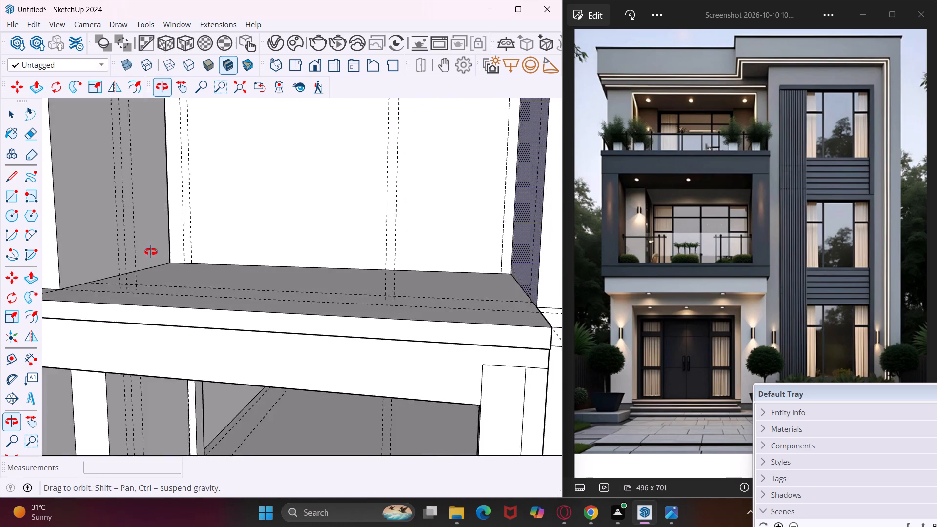
middle_click_drag(151, 252, 102, 239)
scroll(430, 310, "up", 5)
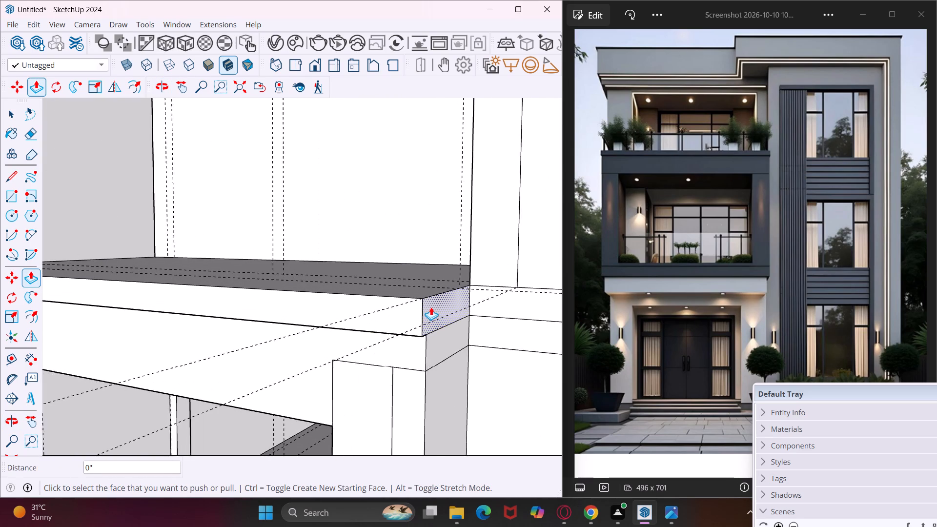
double_click(430, 307)
Examine the projecting slab edge along the balcony's front and sides, and leave the Push/Pull tool.
middle_click_drag(402, 324, 519, 254)
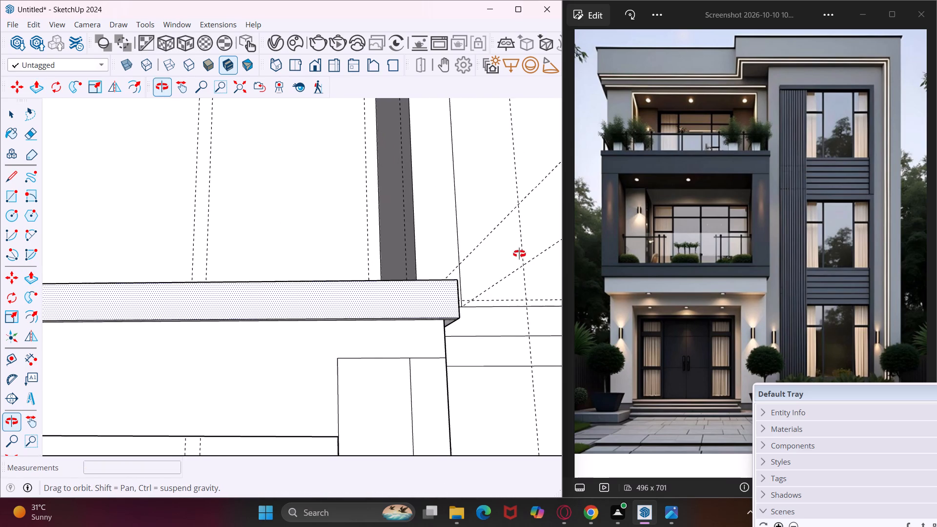
middle_click_drag(519, 254, 528, 223)
scroll(407, 281, "down", 8)
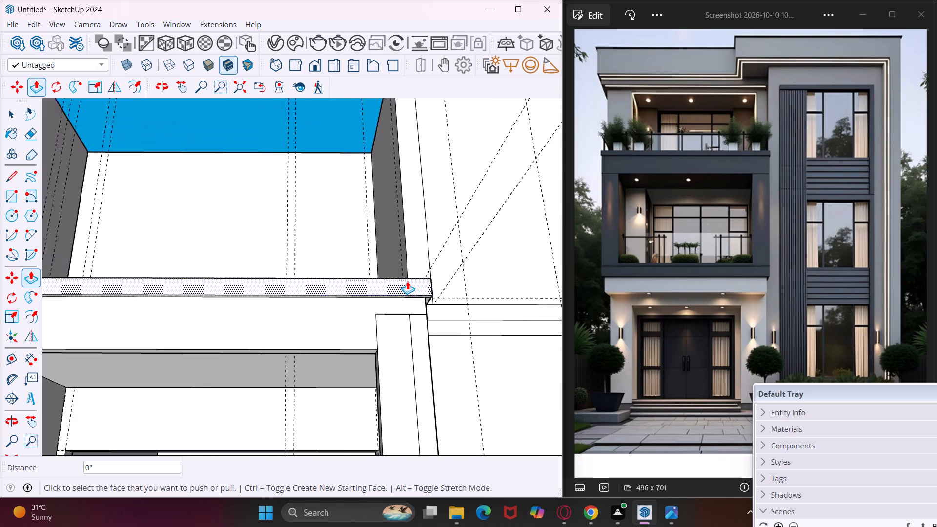
scroll(407, 281, "down", 11)
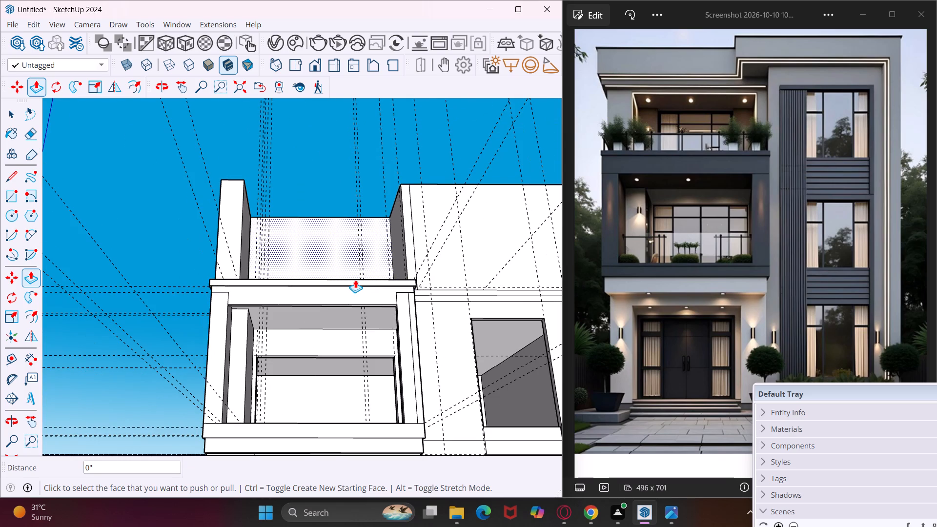
middle_click_drag(349, 280, 365, 353)
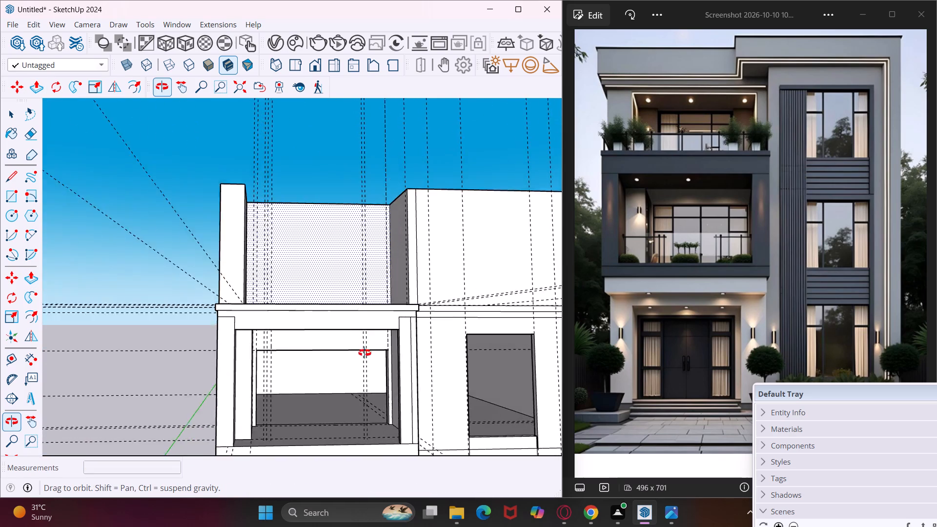
middle_click_drag(365, 353, 371, 424)
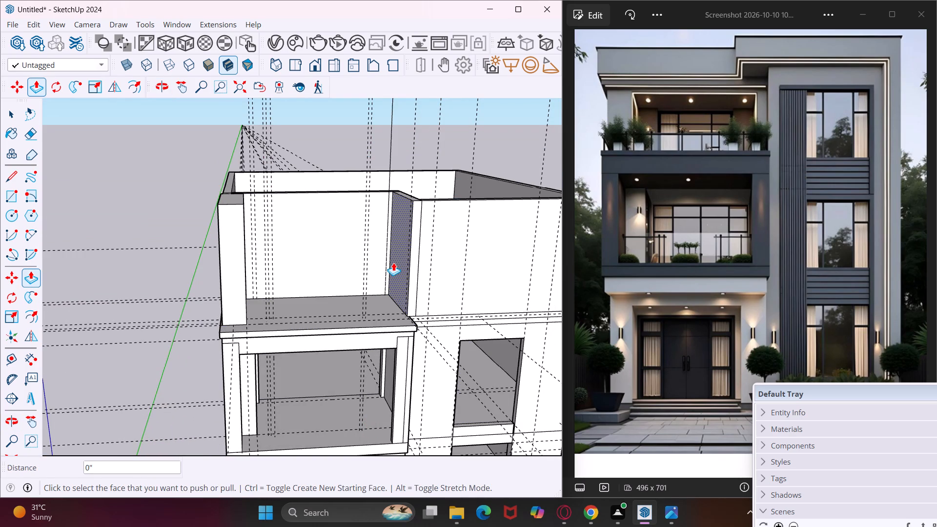
key("Escape")
key("space")
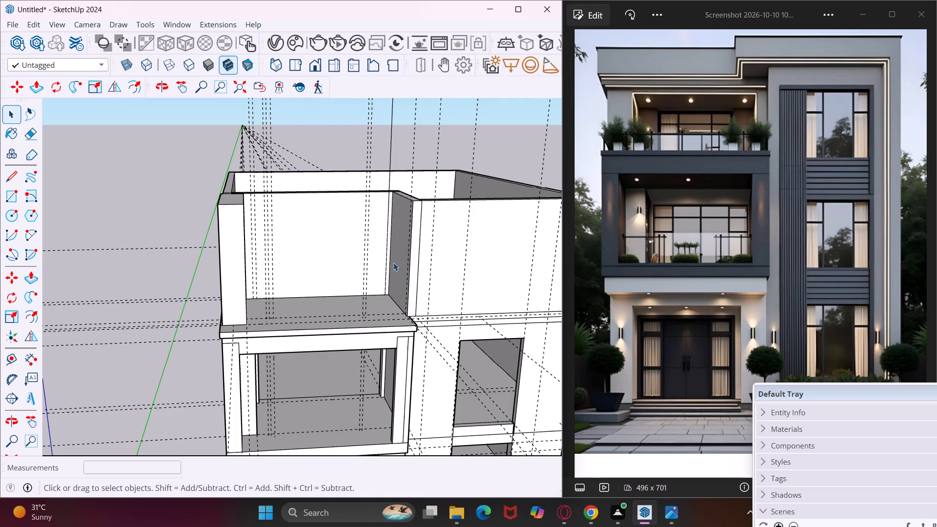
Examine the third-floor walls from above and the horizontal band above the second-floor window beside the balcony slab.
middle_click_drag(376, 241, 96, 344)
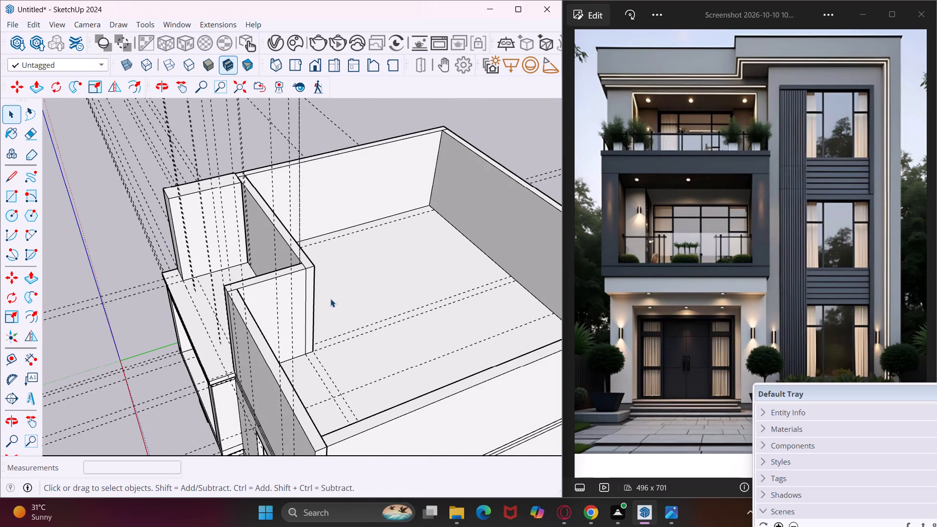
scroll(330, 299, "down", 3)
middle_click_drag(328, 380, 505, 264)
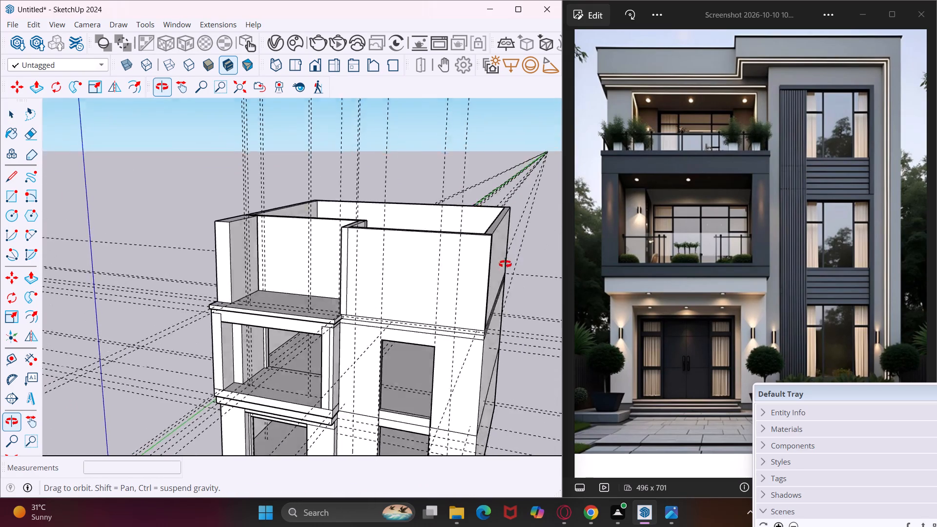
middle_click_drag(505, 264, 514, 258)
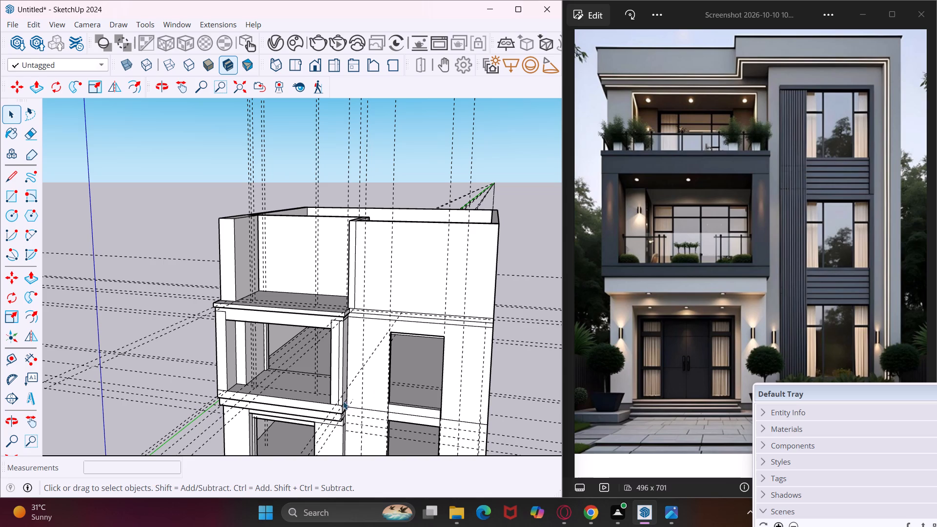
scroll(418, 302, "up", 6)
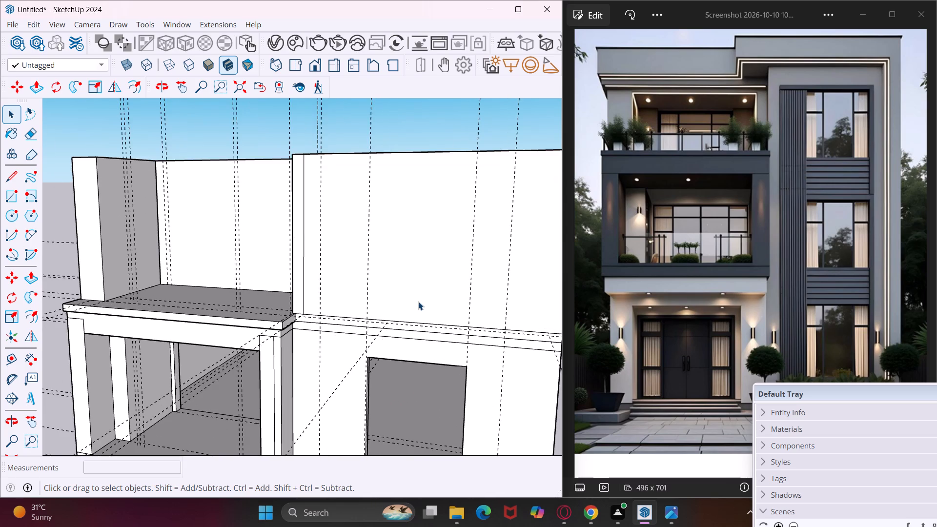
scroll(418, 302, "up", 1)
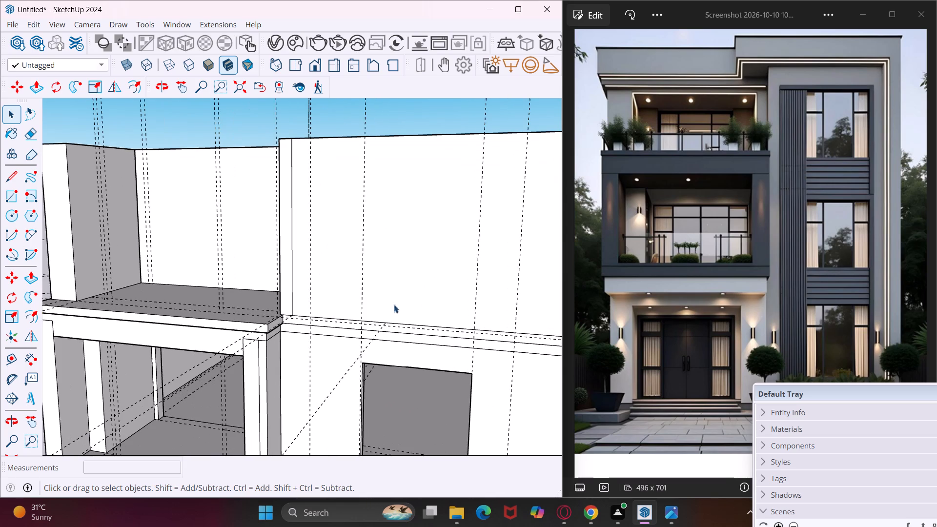
scroll(334, 308, "up", 4)
scroll(334, 308, "down", 1)
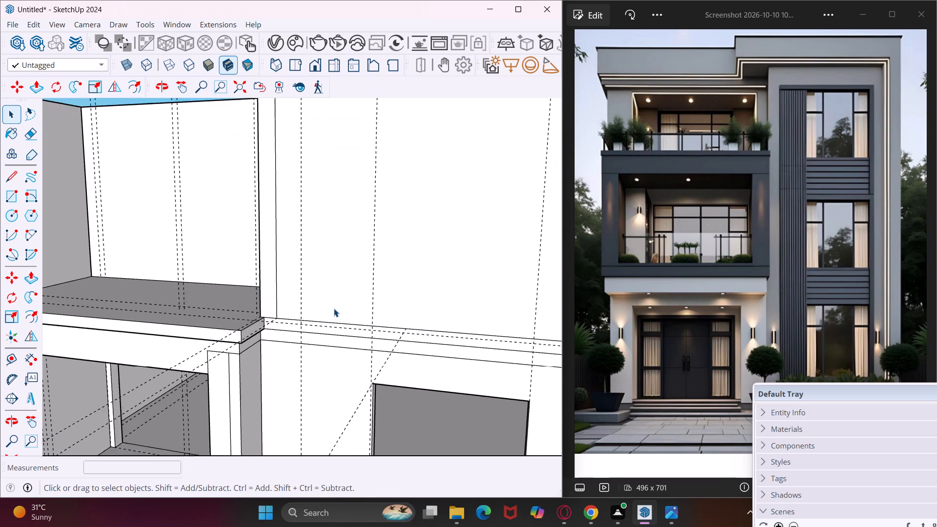
scroll(334, 308, "down", 5)
middle_click_drag(334, 308, 353, 258)
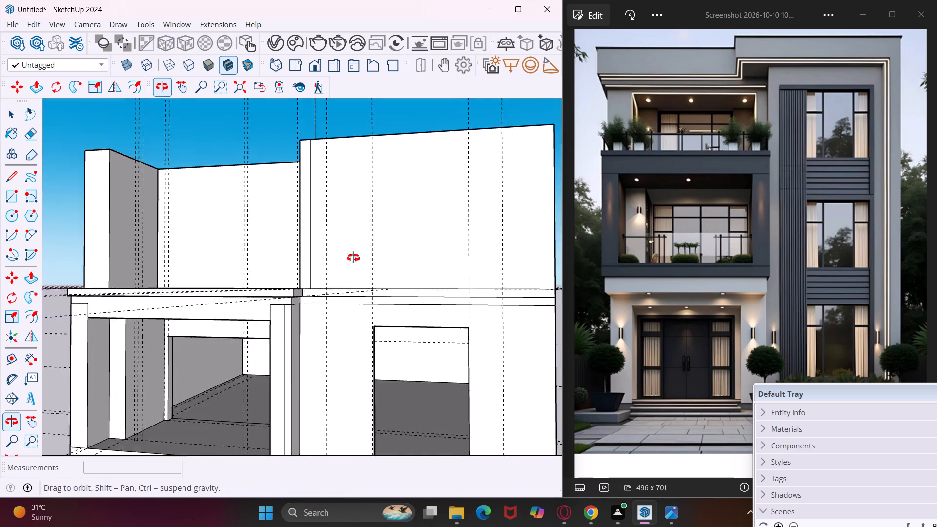
middle_click_drag(353, 258, 325, 318)
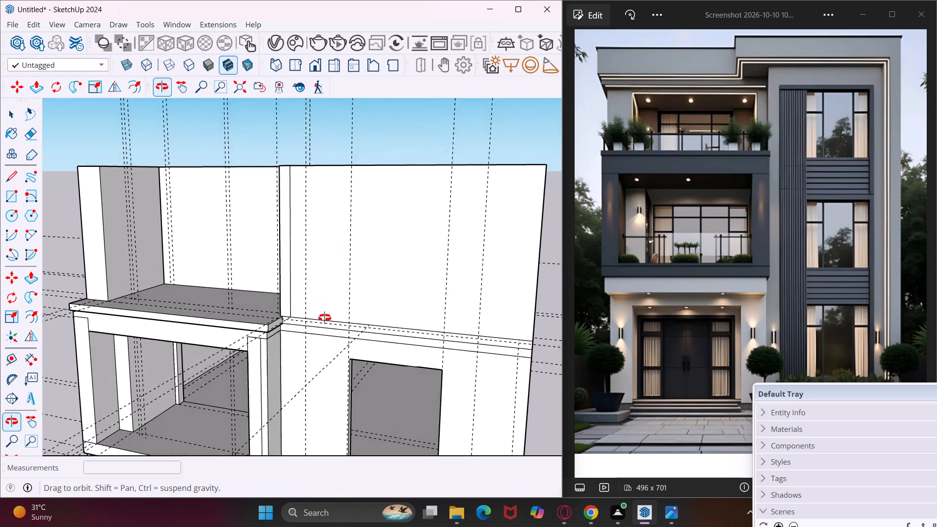
middle_click_drag(325, 318, 351, 339)
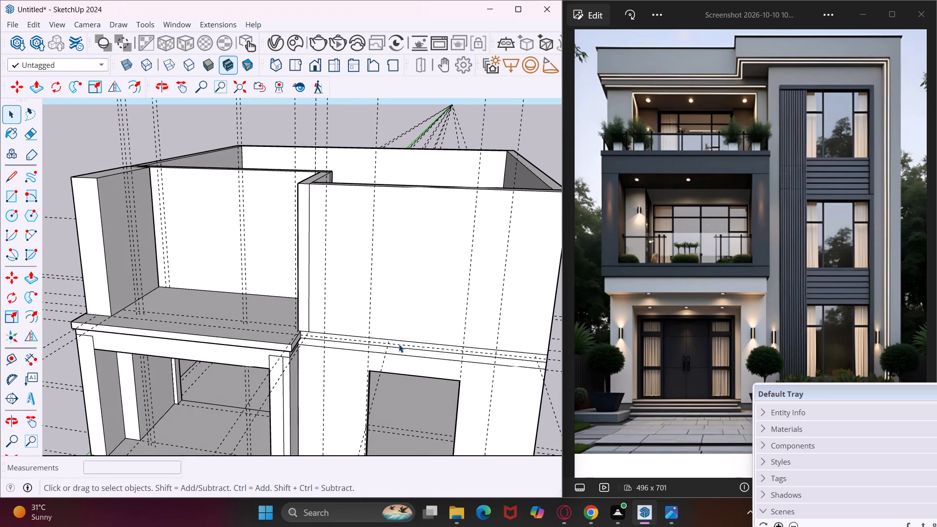
scroll(399, 344, "up", 2)
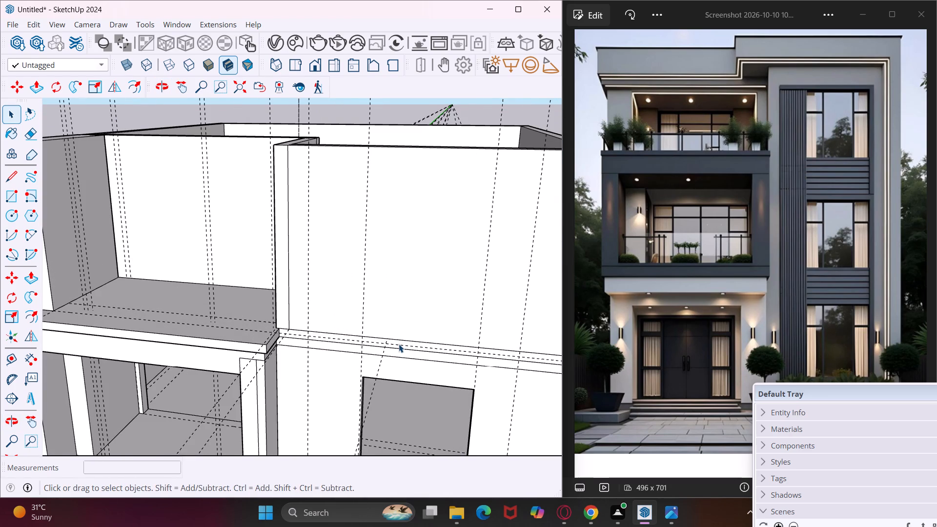
scroll(399, 344, "down", 3)
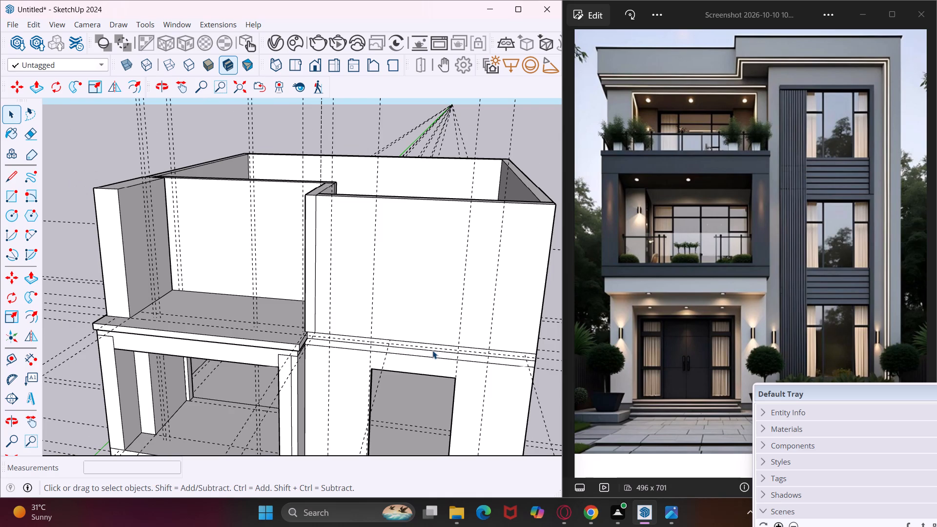
Draw a vertical 6" high rotated rectangle along the full 31' 6" outer top edge of the third-floor rear wall.
middle_click_drag(432, 350, 421, 314)
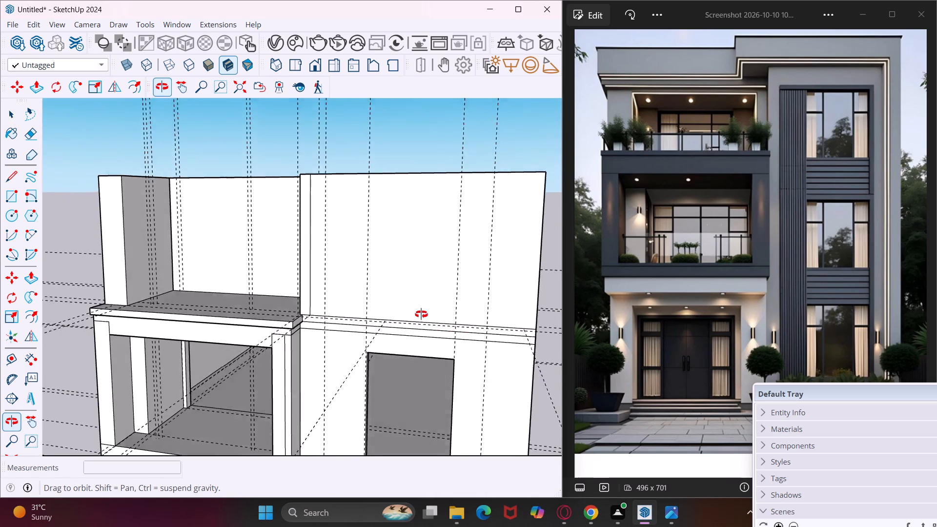
middle_click_drag(421, 314, 420, 182)
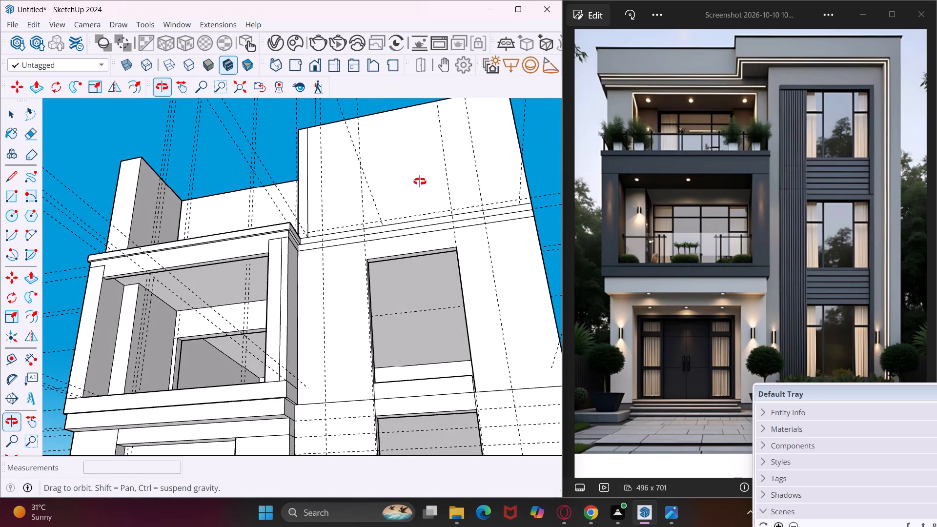
middle_click_drag(420, 182, 365, 383)
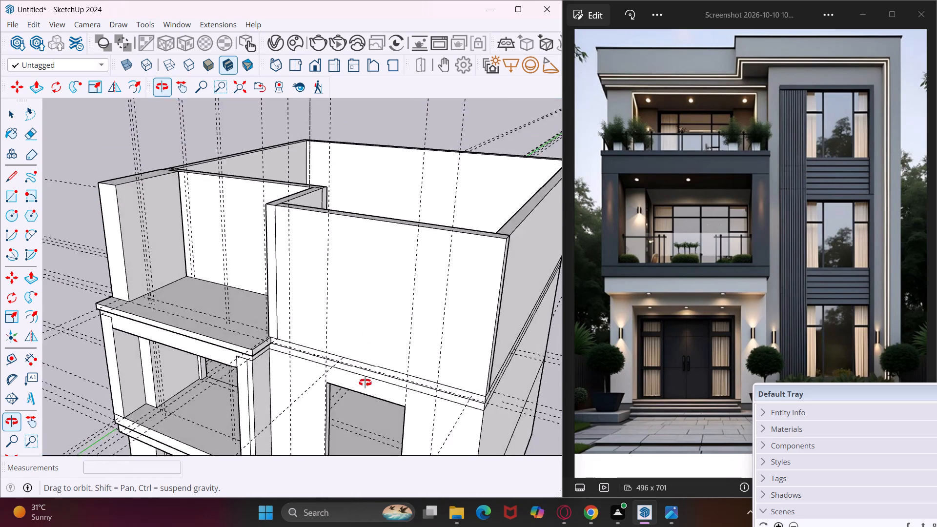
middle_click_drag(365, 383, 399, 432)
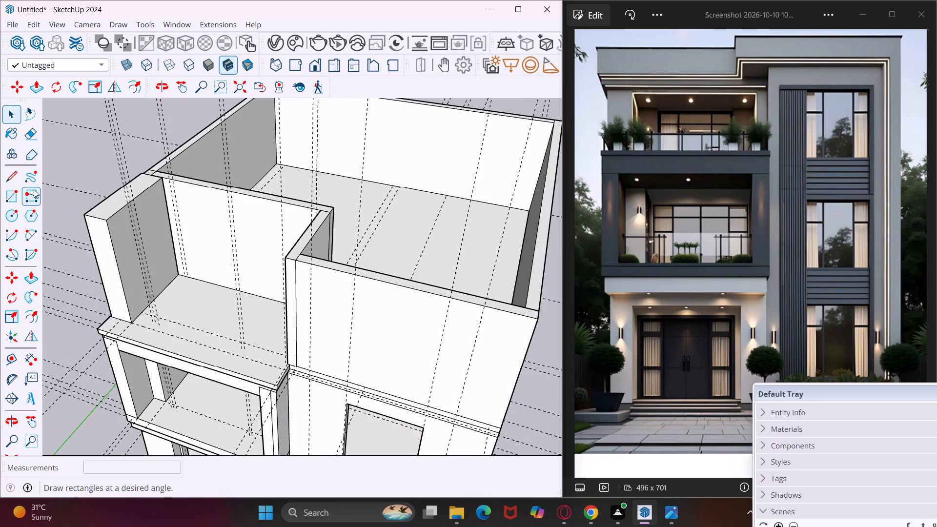
left_click(34, 189)
middle_click_drag(399, 186, 185, 216)
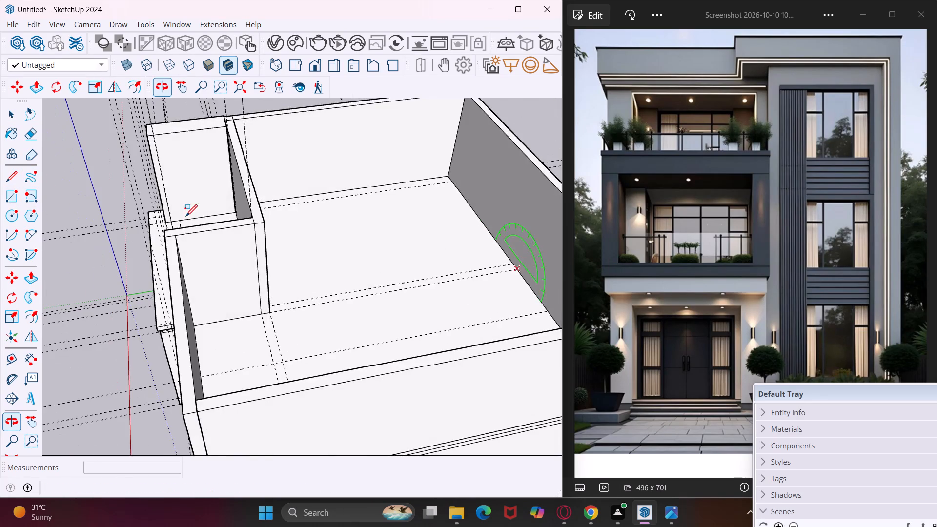
scroll(182, 217, "down", 3)
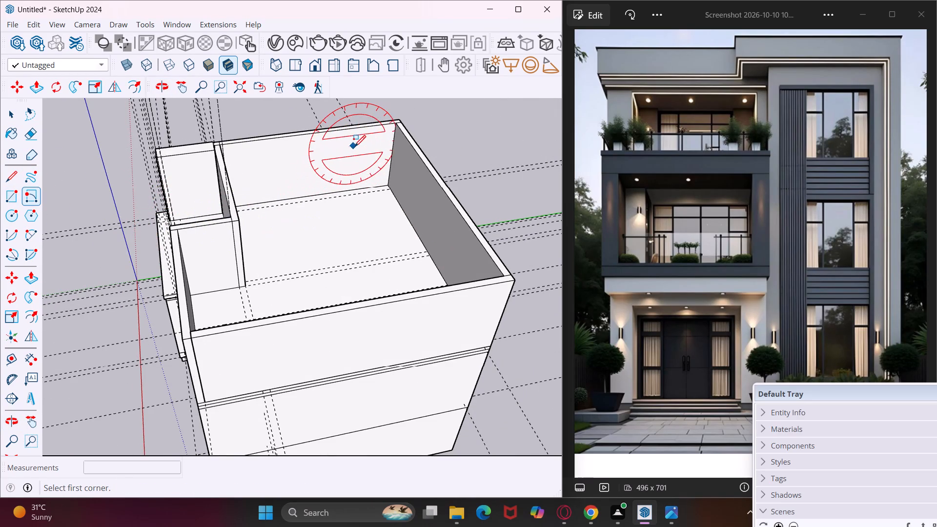
scroll(372, 142, "up", 8)
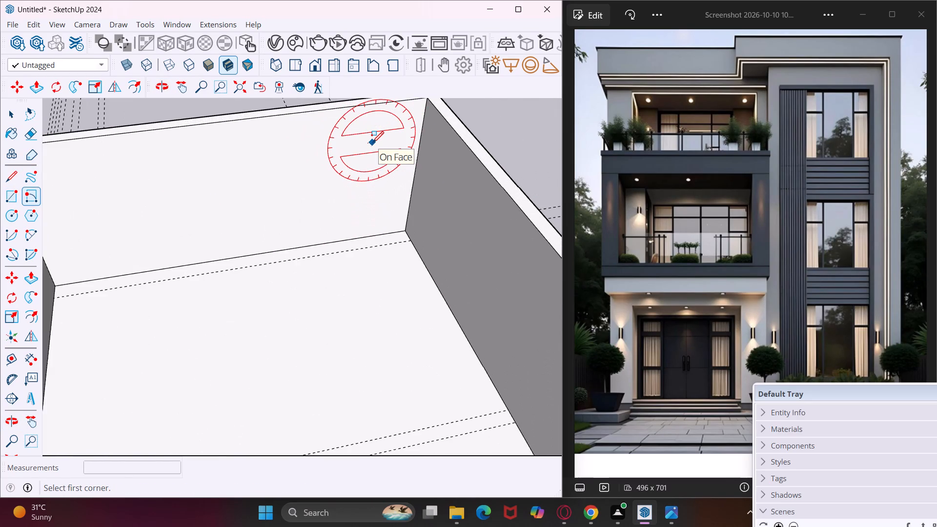
scroll(372, 142, "down", 3)
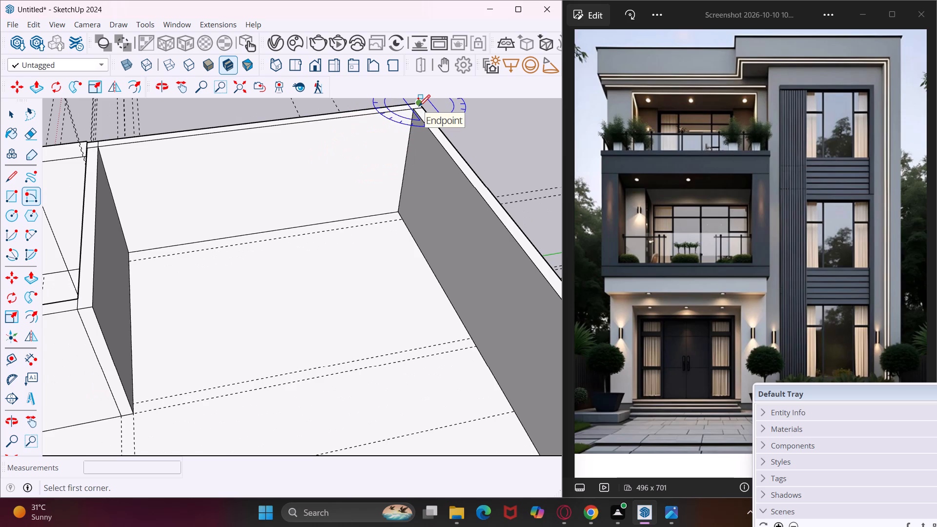
left_click(418, 106)
scroll(434, 138, "down", 8)
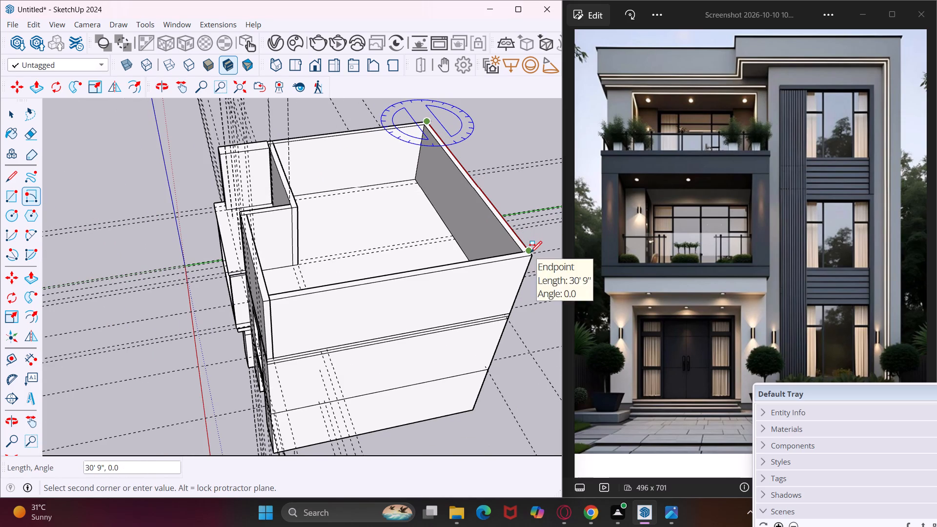
scroll(530, 254, "up", 8)
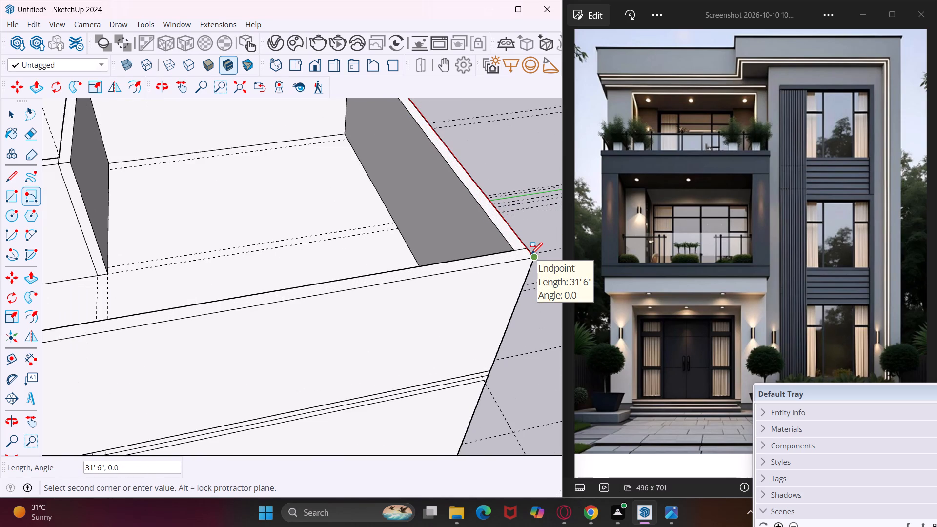
left_click(532, 258)
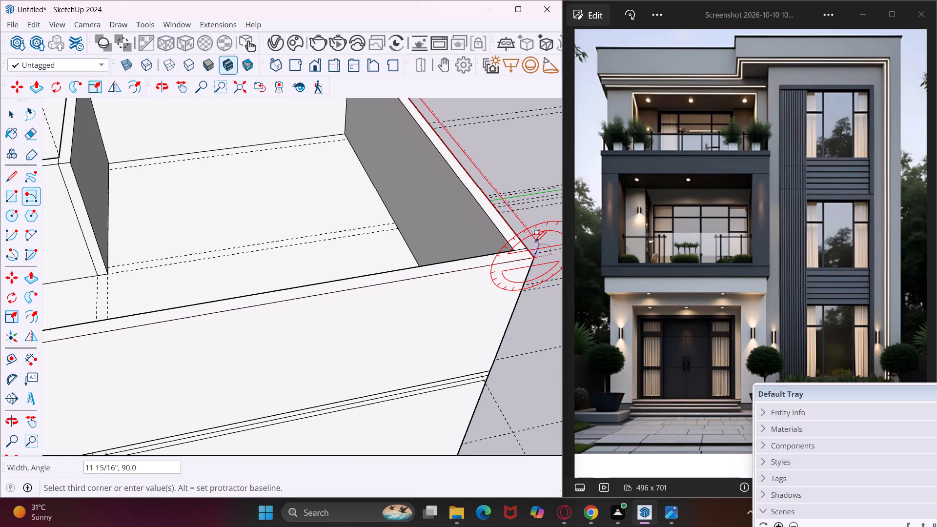
key("6")
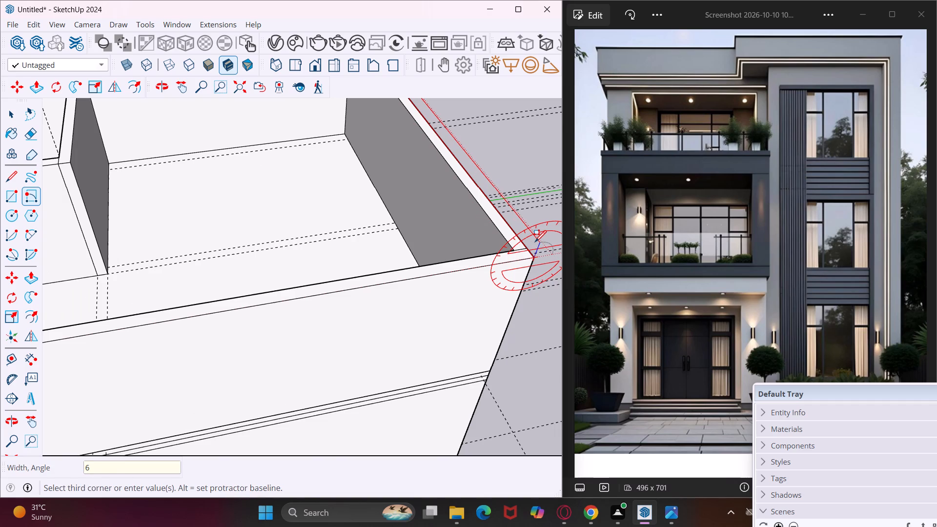
key("shift+quotedbl")
key("Return")
key("Escape")
key("space")
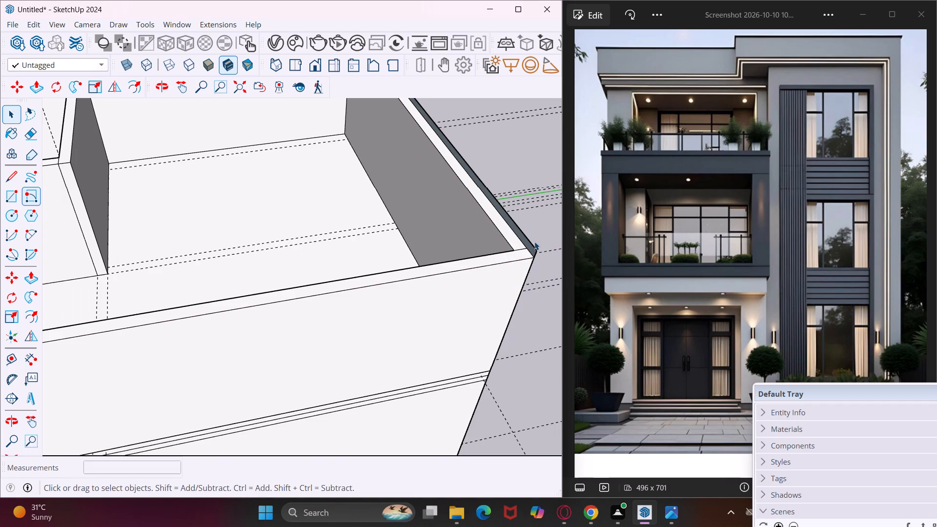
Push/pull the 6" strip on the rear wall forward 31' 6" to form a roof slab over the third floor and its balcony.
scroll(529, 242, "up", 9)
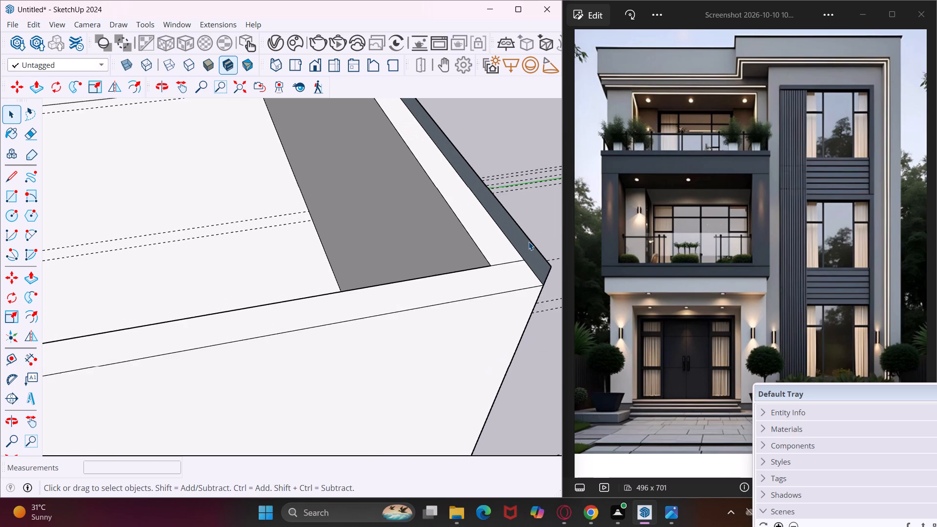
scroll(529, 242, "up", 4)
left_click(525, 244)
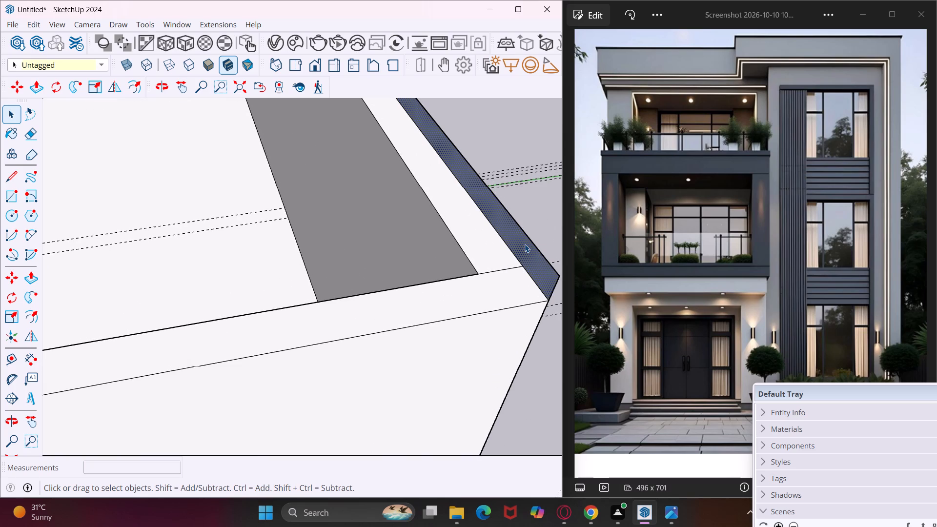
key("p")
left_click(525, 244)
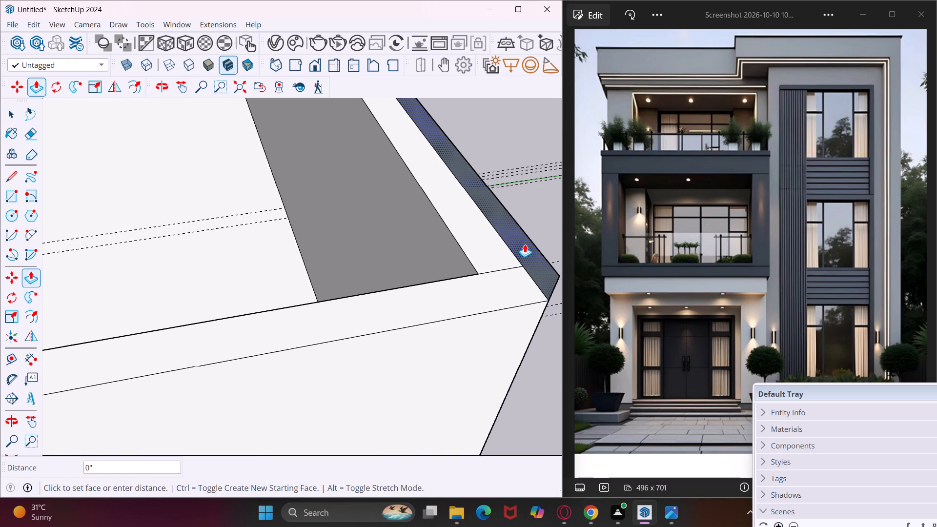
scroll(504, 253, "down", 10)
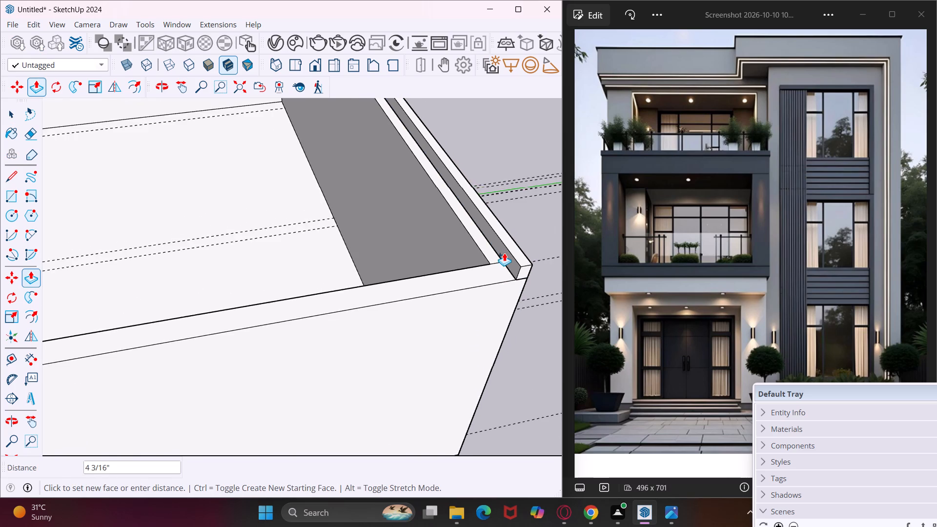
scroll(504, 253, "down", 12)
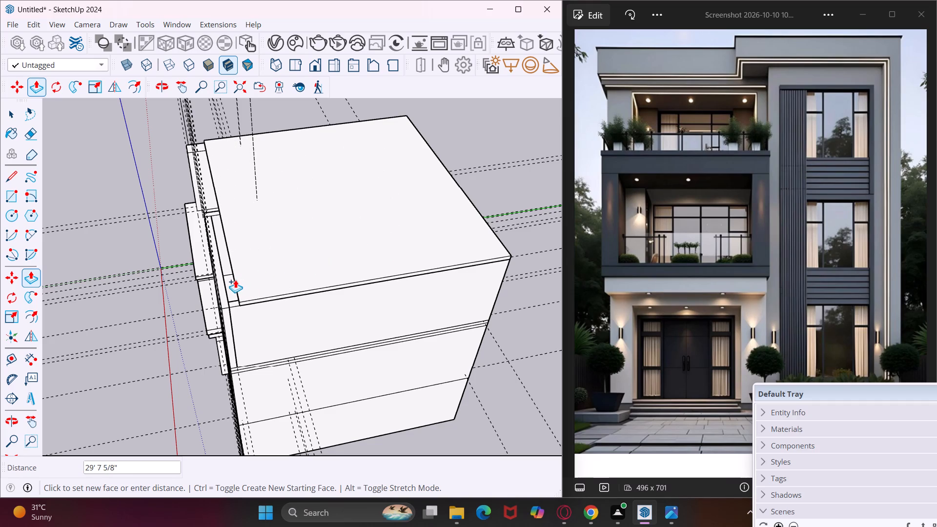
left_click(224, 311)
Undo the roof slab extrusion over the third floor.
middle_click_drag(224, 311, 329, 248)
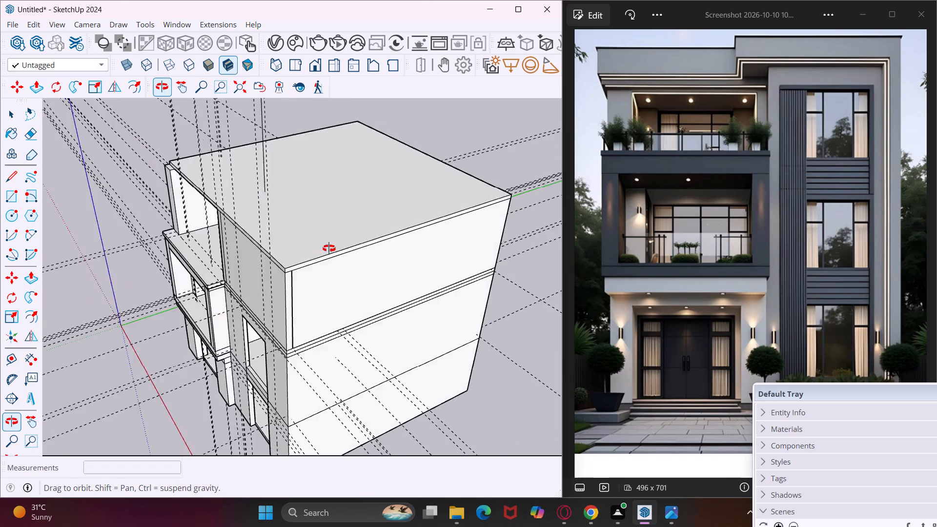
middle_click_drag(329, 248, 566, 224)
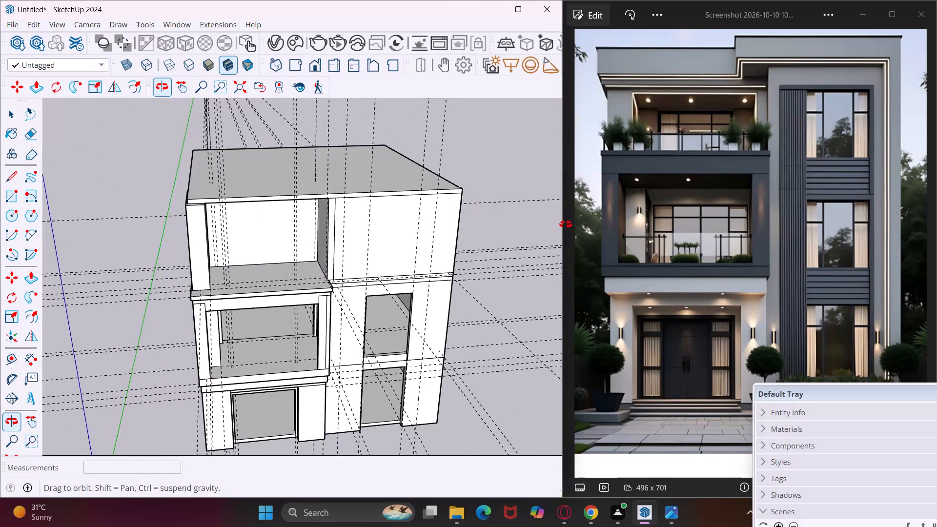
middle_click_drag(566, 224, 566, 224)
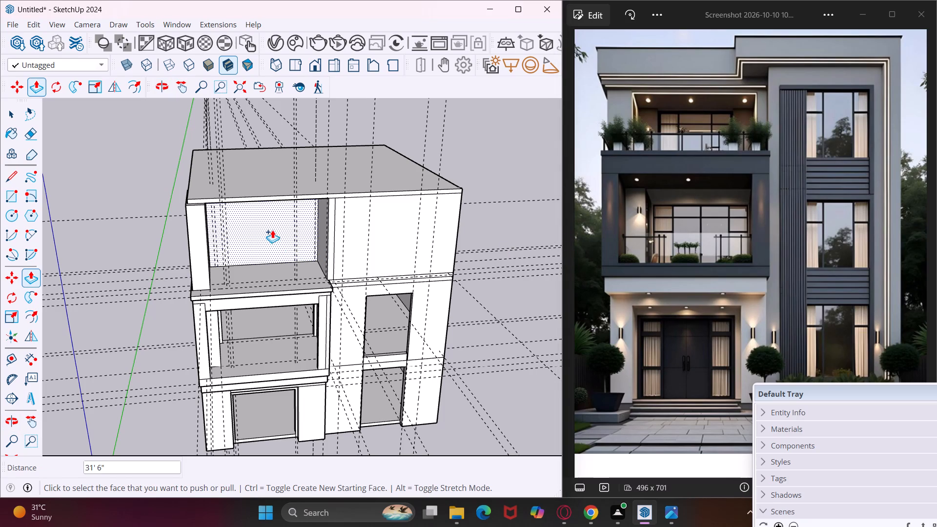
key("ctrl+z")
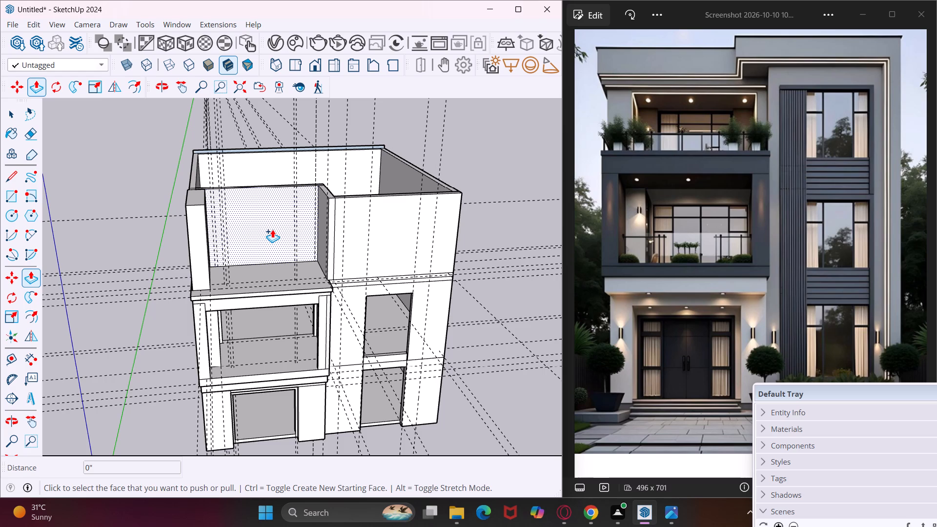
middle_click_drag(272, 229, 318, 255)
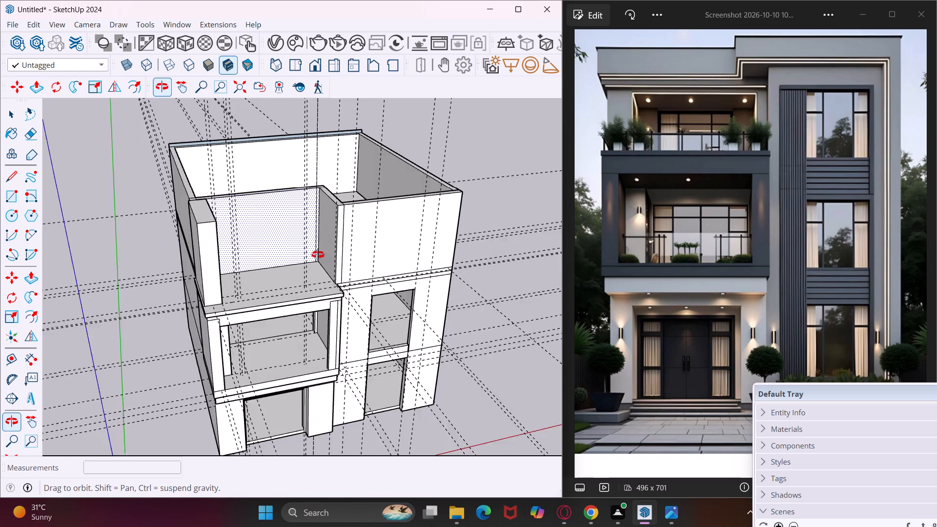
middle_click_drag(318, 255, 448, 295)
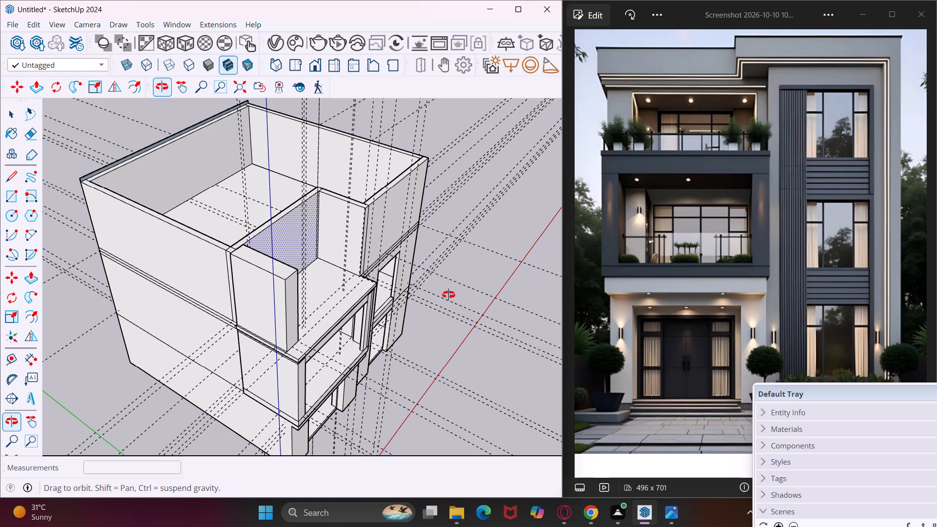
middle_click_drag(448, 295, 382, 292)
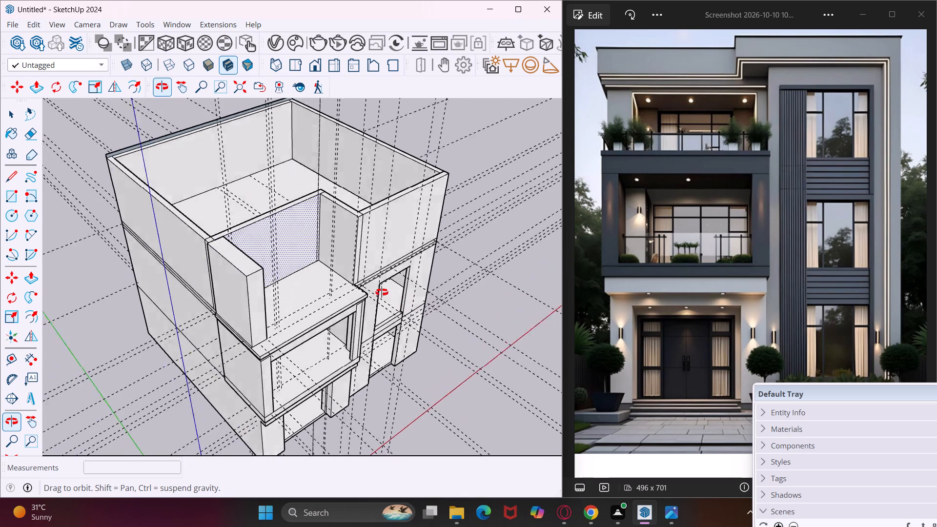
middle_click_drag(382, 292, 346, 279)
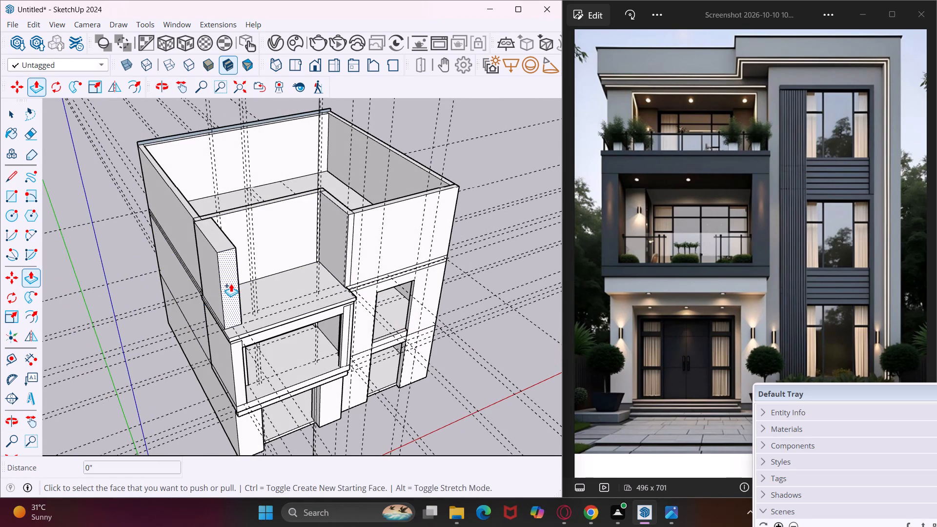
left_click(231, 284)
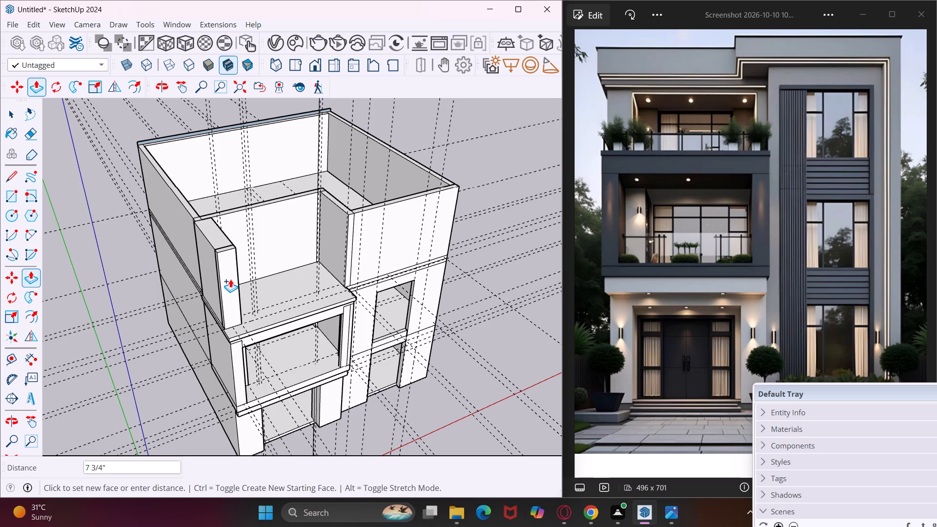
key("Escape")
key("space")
Push the front face of the third-floor balcony's side wall back about 2' 5 3/8" from the slab edge.
left_click(230, 279)
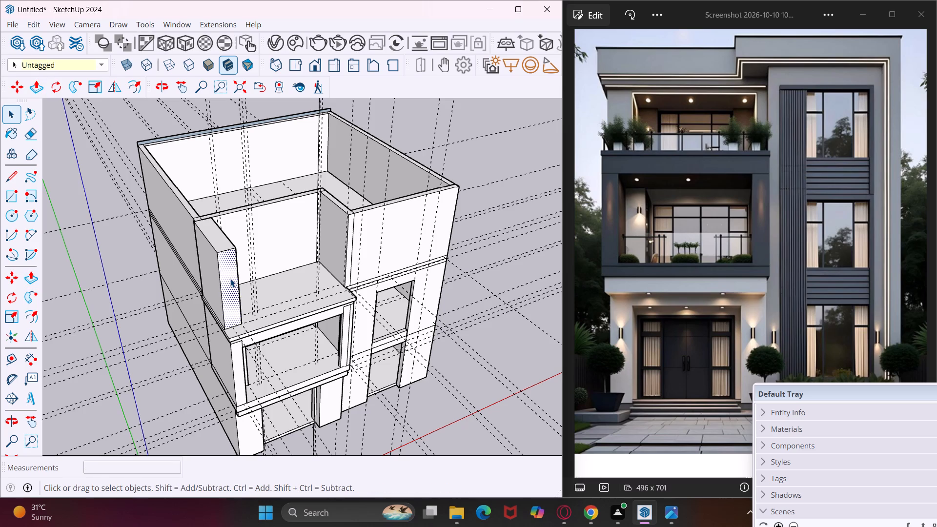
key("p")
left_click(230, 279)
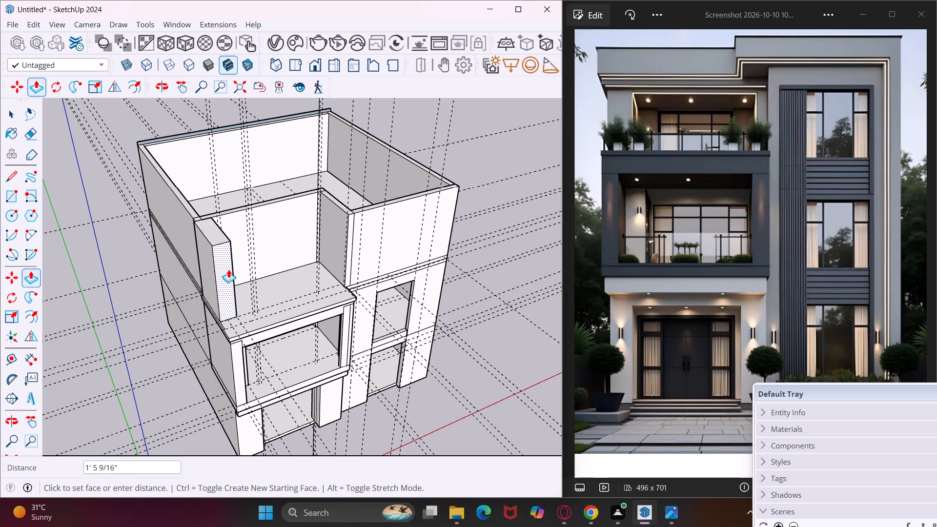
scroll(228, 269, "up", 6)
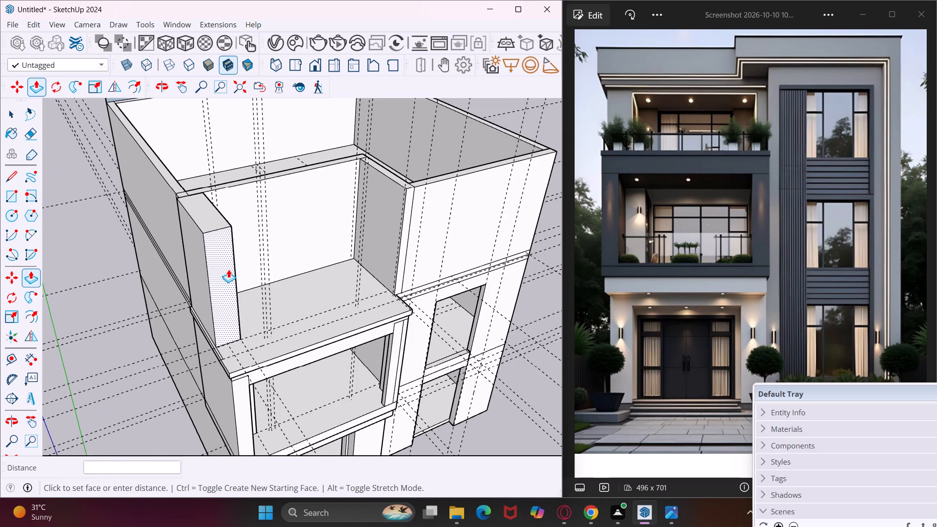
scroll(228, 269, "up", 3)
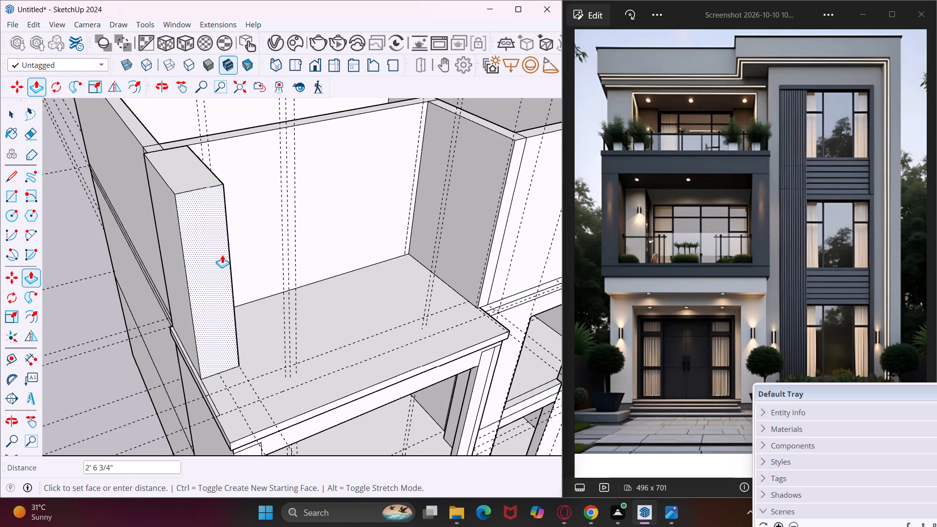
middle_click_drag(222, 255, 92, 241)
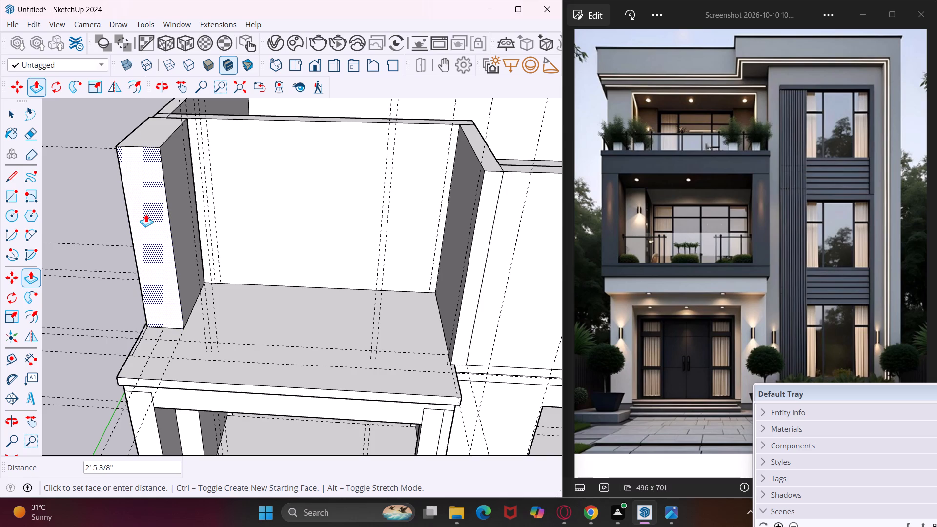
left_click(146, 214)
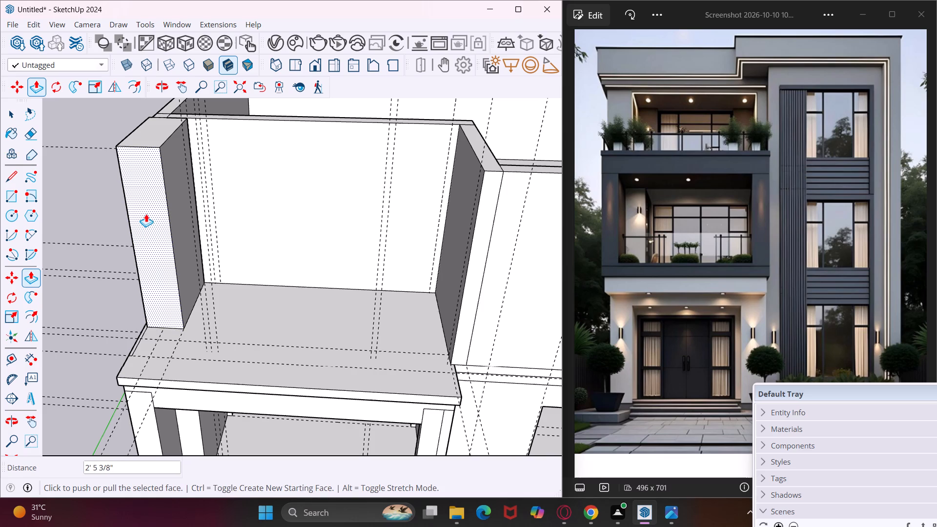
middle_click_drag(146, 214, 187, 220)
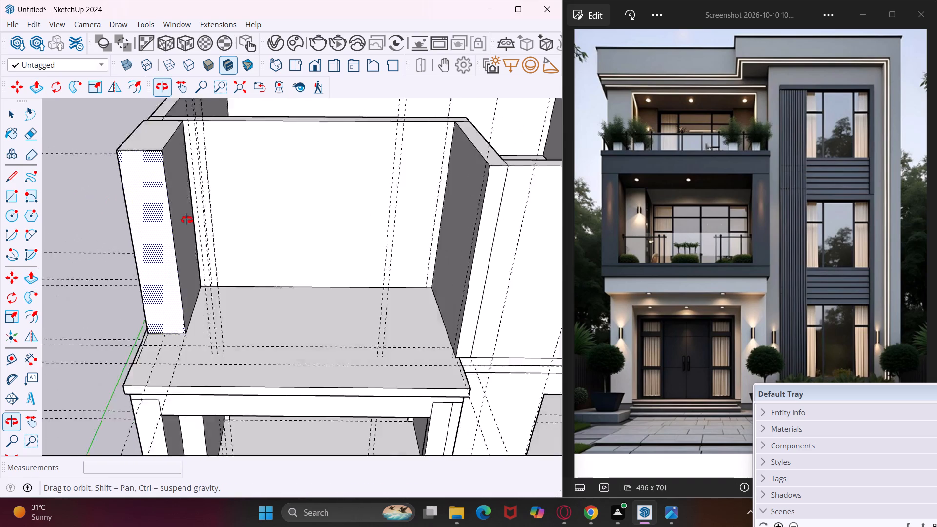
middle_click_drag(187, 220, 355, 230)
key("Escape")
key("space")
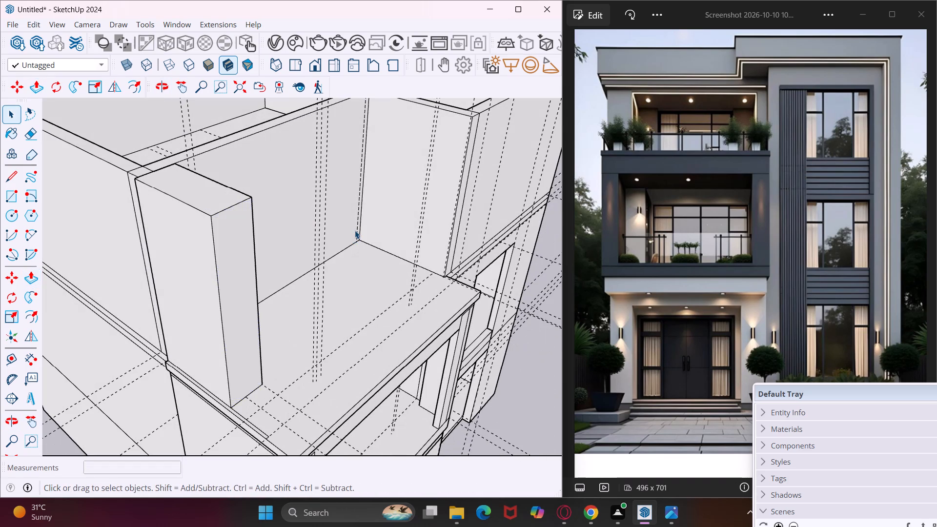
Examine the third-floor balcony, its side walls and the strip on the rear wall from several angles.
middle_click_drag(355, 230, 135, 231)
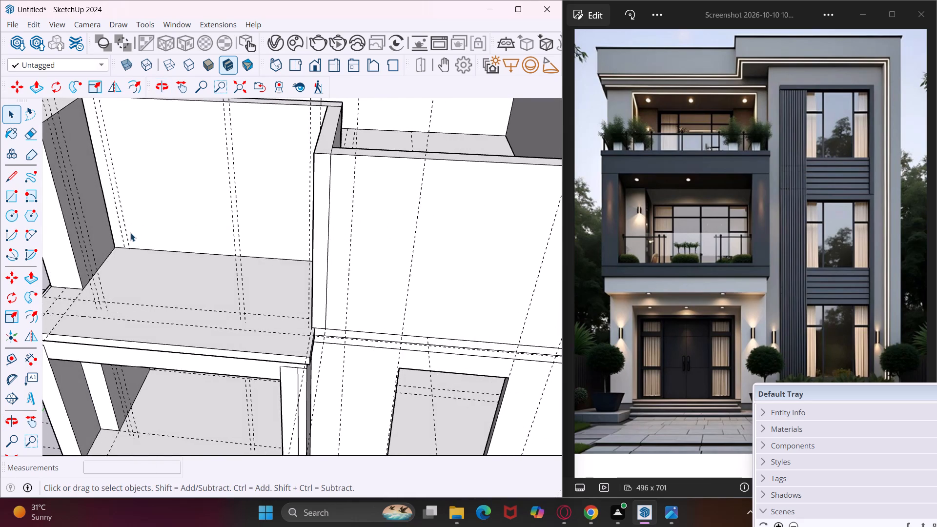
scroll(130, 233, "down", 4)
middle_click_drag(139, 276, 219, 142)
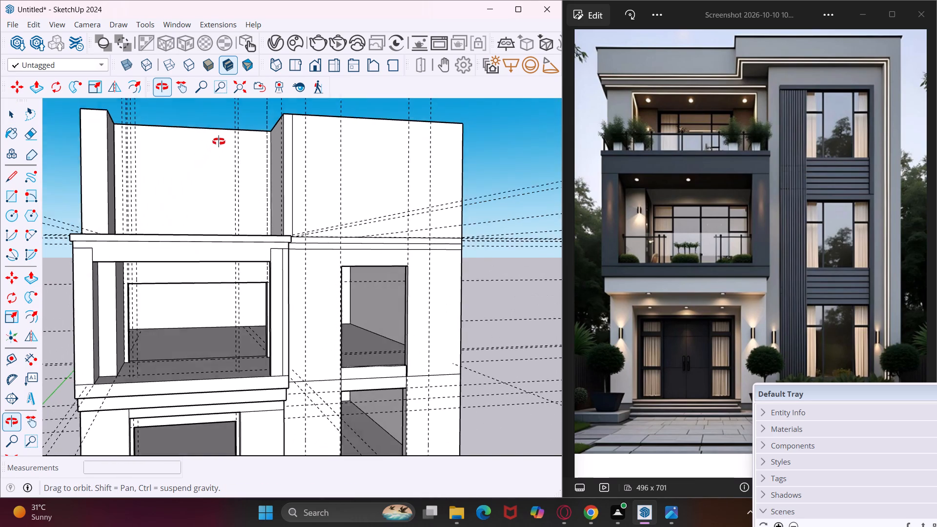
middle_click_drag(219, 142, 138, 266)
scroll(129, 263, "down", 6)
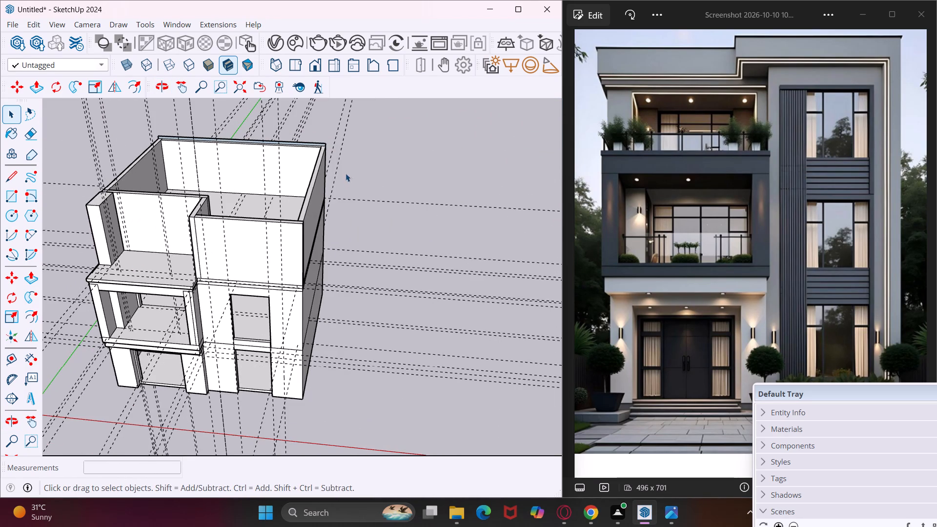
middle_click_drag(355, 157, 247, 216)
scroll(368, 135, "up", 1)
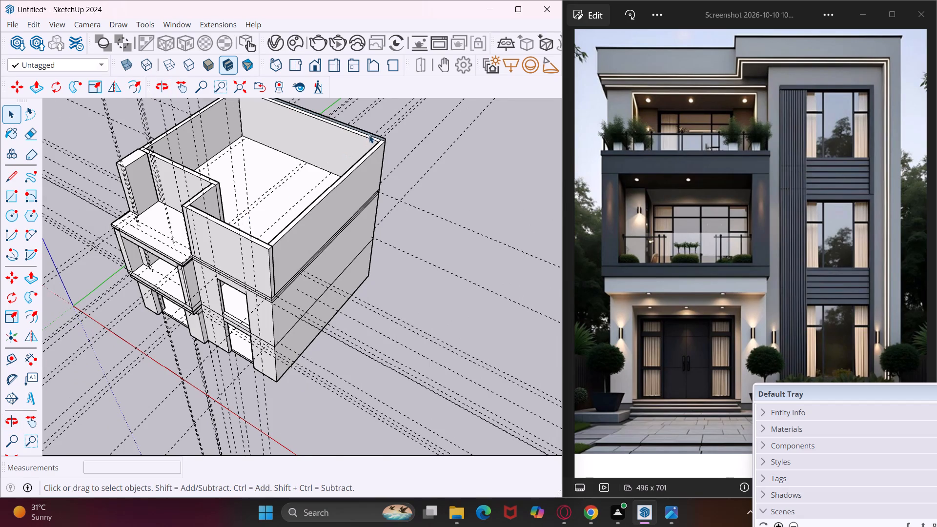
scroll(369, 135, "up", 19)
left_click(390, 133)
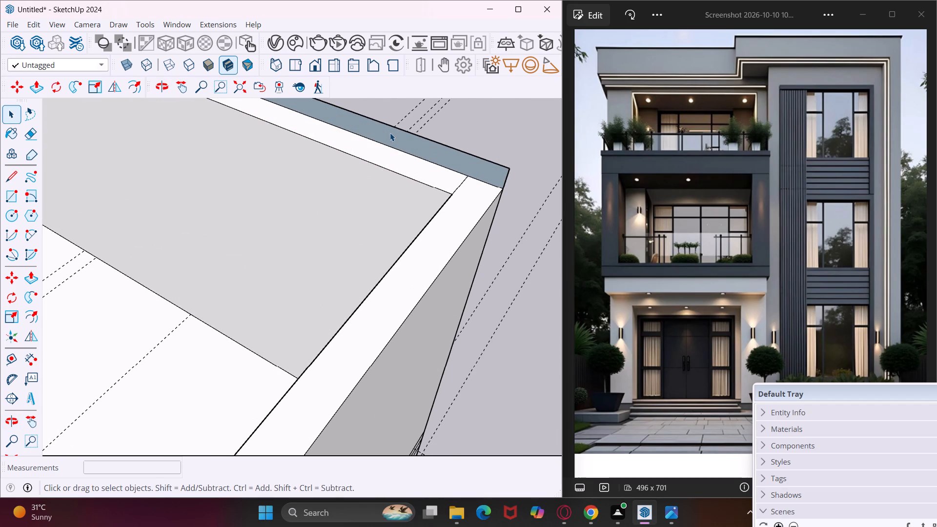
left_click(524, 117)
scroll(502, 235, "down", 3)
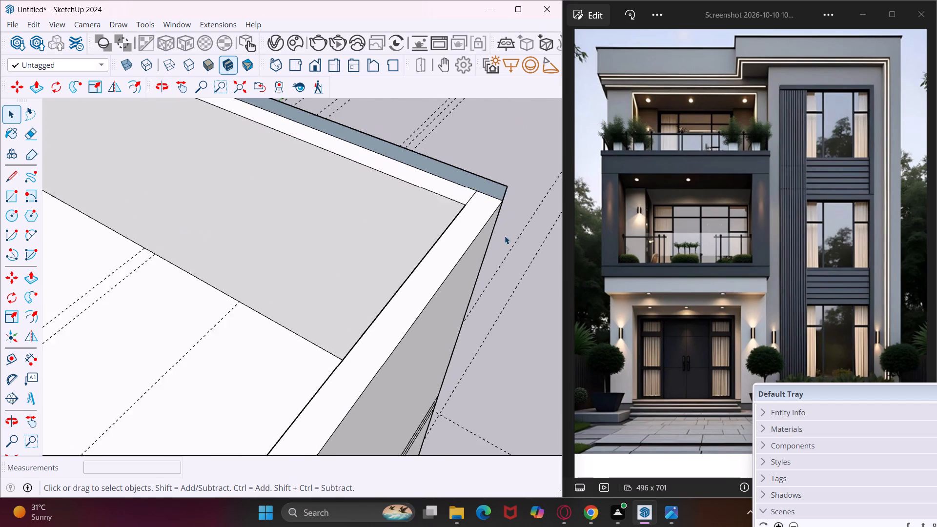
scroll(505, 236, "down", 14)
middle_click_drag(211, 334, 248, 313)
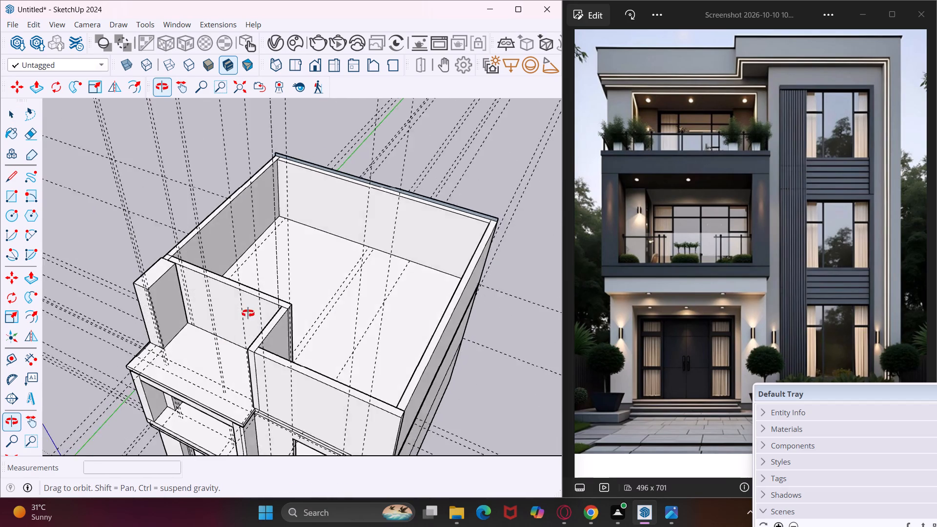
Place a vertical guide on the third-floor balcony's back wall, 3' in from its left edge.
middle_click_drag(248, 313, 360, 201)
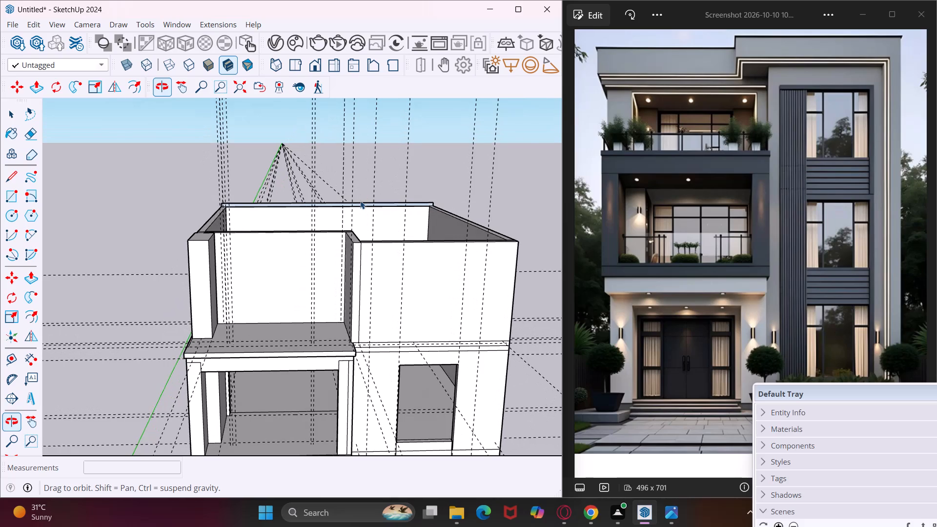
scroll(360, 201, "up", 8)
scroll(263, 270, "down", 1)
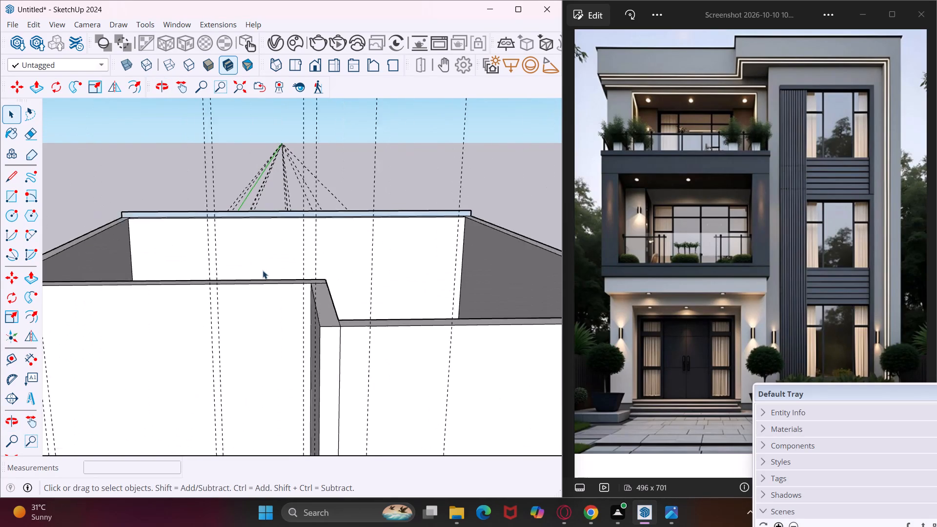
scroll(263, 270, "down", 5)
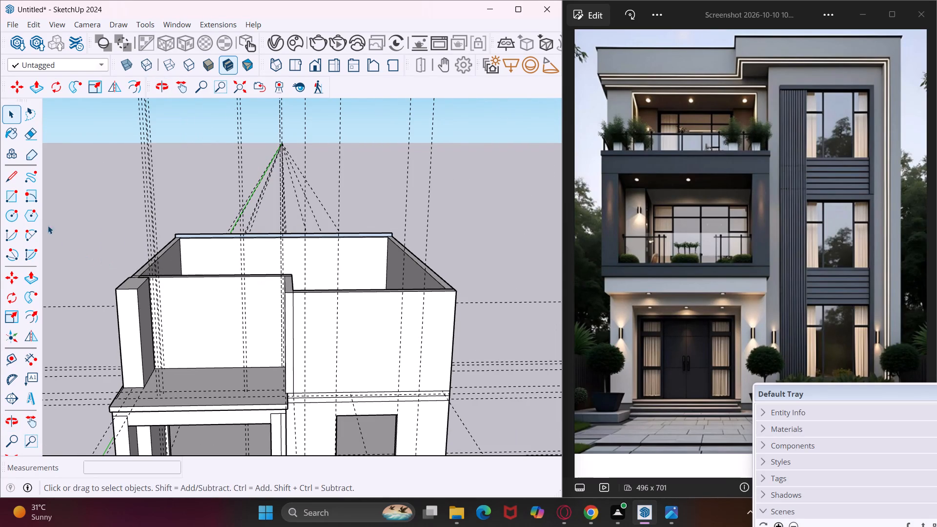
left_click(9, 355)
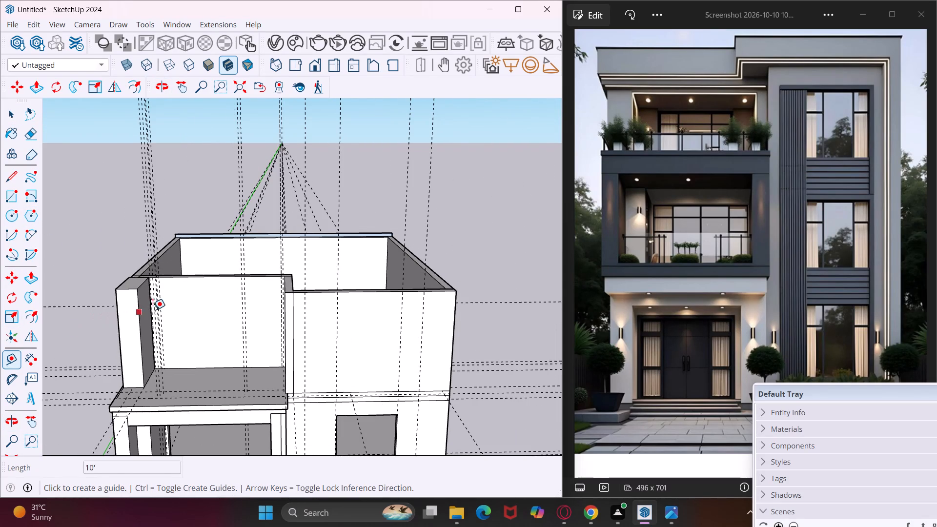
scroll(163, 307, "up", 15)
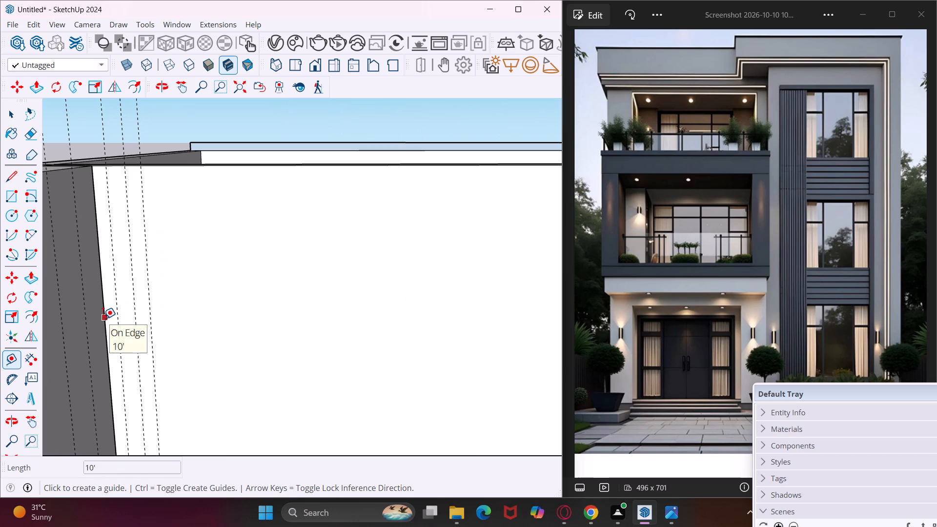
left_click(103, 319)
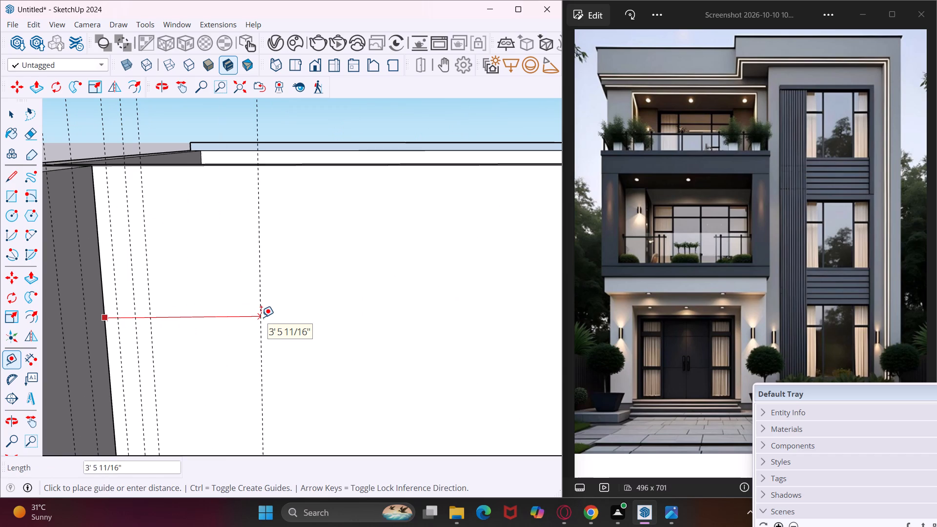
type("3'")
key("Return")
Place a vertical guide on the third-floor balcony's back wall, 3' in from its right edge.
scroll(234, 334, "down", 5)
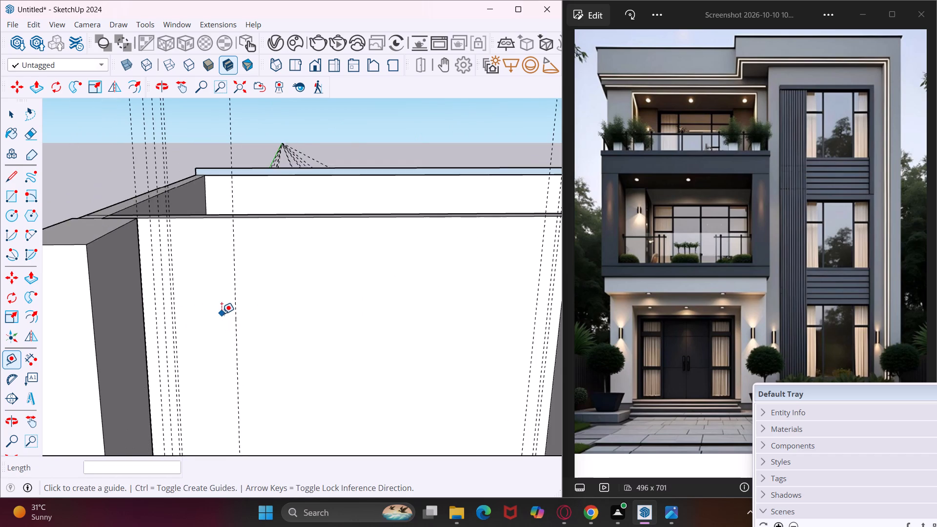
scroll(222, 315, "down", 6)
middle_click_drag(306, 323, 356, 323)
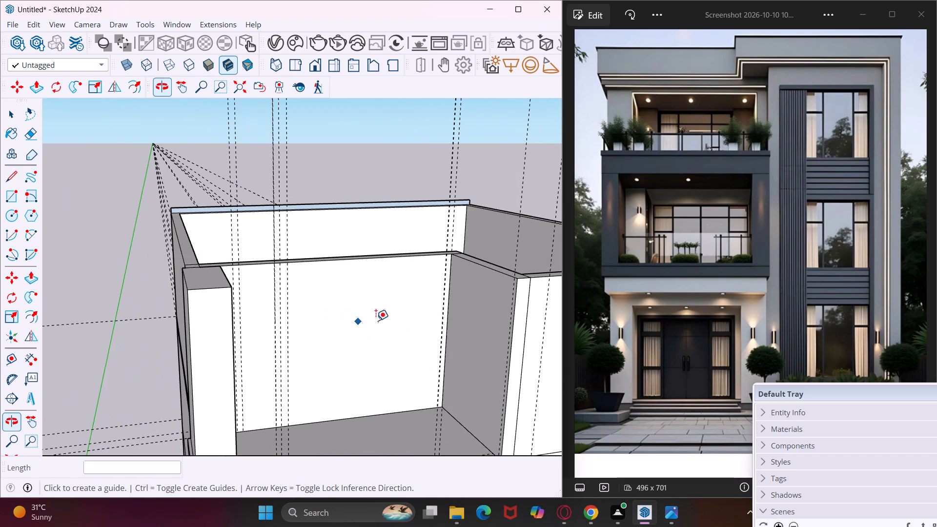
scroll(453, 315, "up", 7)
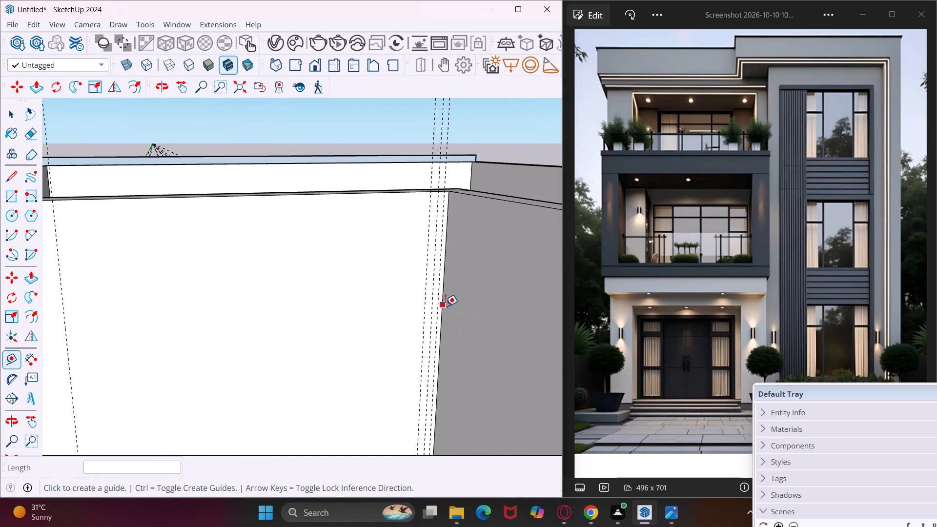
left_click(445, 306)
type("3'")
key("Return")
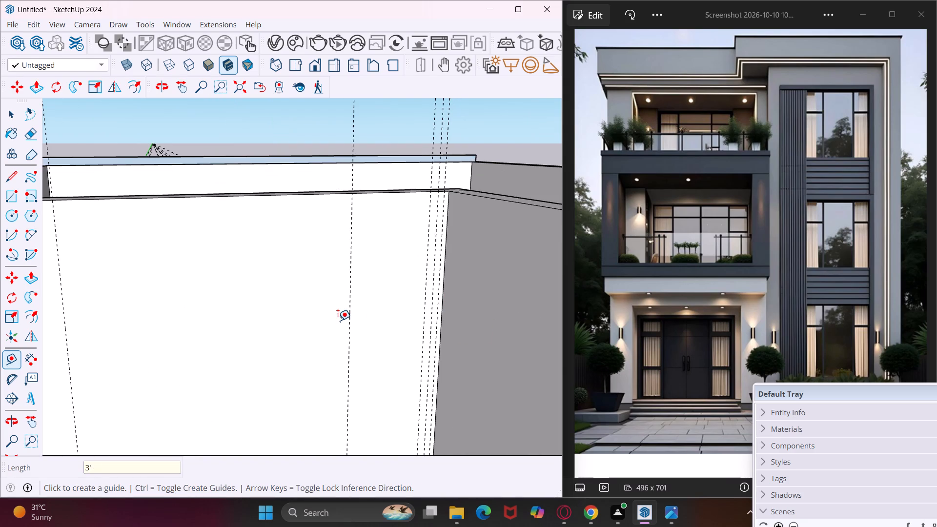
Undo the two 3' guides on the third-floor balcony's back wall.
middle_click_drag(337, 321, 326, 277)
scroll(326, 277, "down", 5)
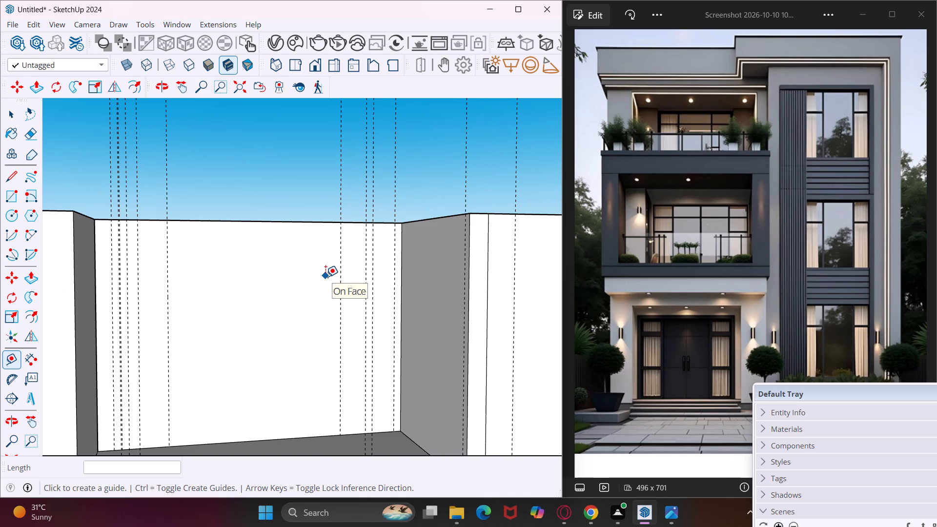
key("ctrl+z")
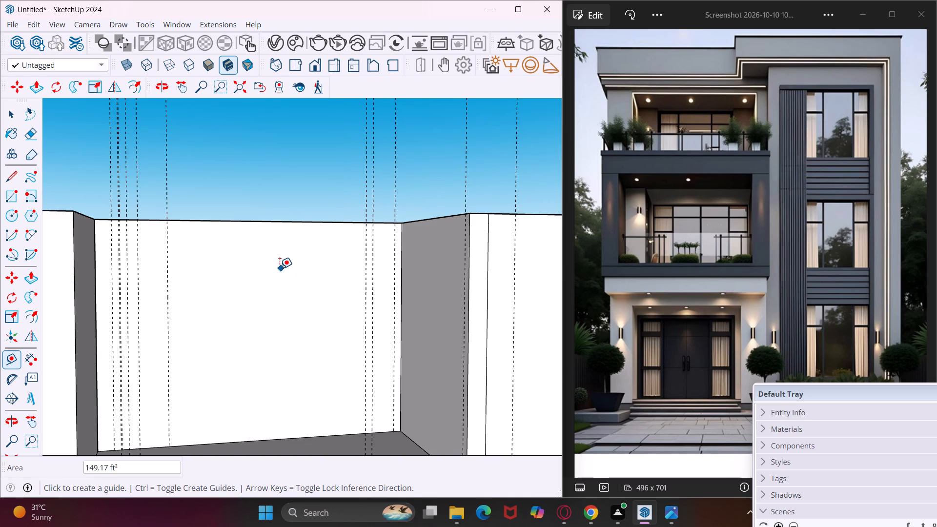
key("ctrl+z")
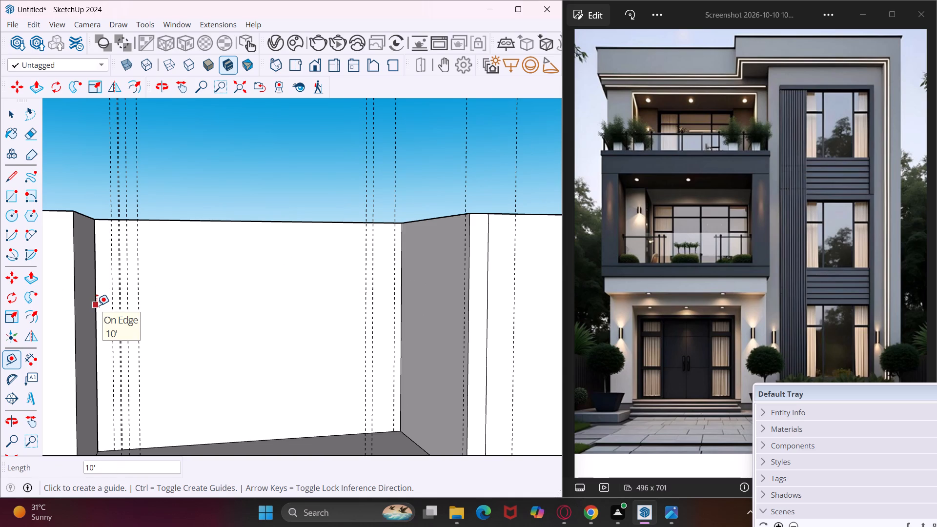
Place vertical guides on the third-floor balcony's back wall, 2' in from its left and right edges.
scroll(97, 305, "up", 4)
left_click(97, 305)
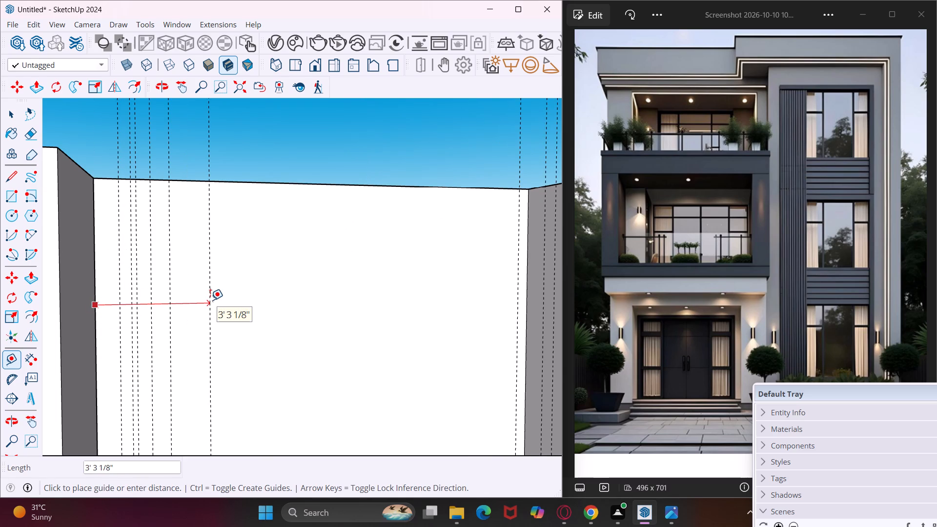
type("2'")
key("Return")
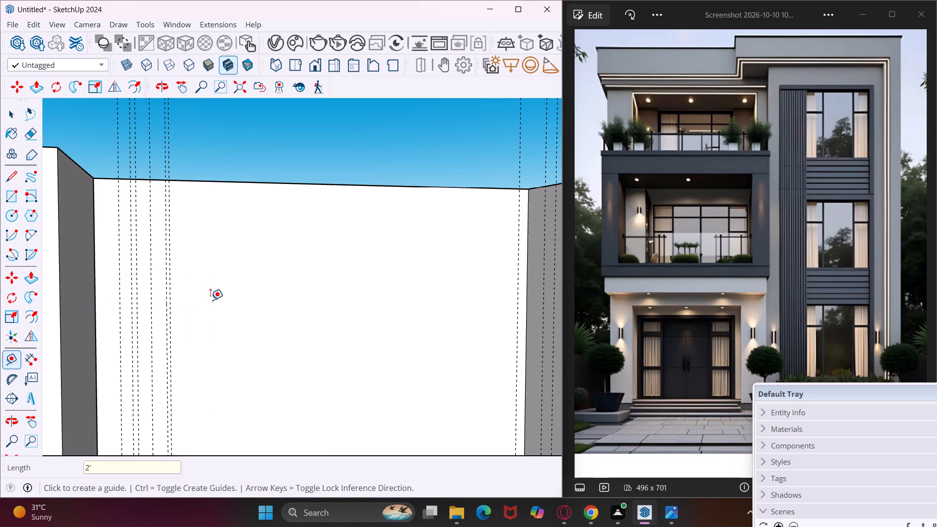
left_click(528, 328)
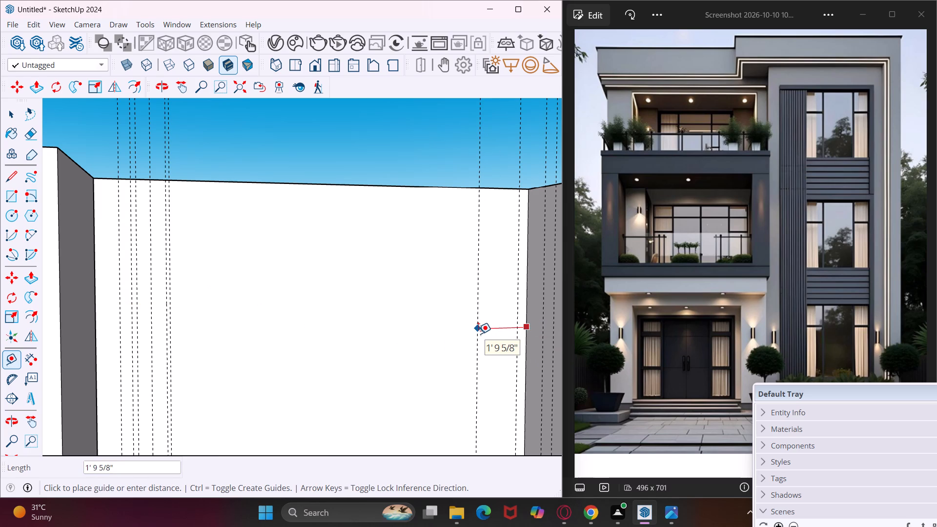
type("2'")
key("Return")
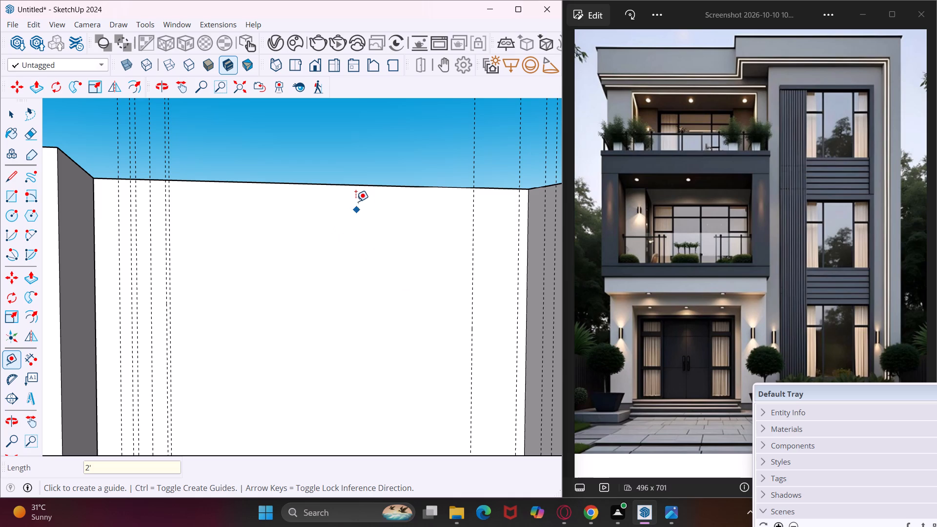
Place a horizontal guide 2' below the top edge of the third-floor balcony's back wall.
left_click(337, 185)
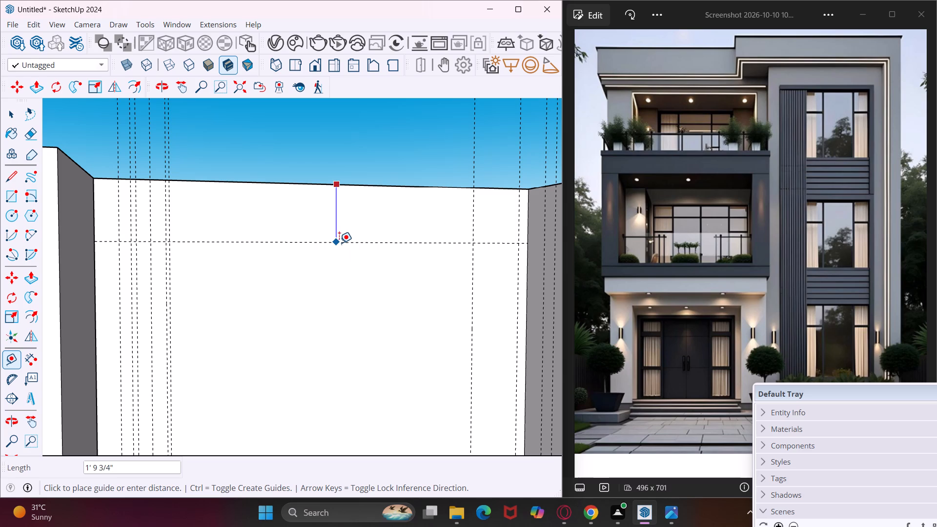
type("2'")
key("Return")
Draw a 9' 10" by about 8' 1/8" rectangle on the balcony's back wall, from the guide intersection down to the floor.
scroll(339, 243, "down", 5)
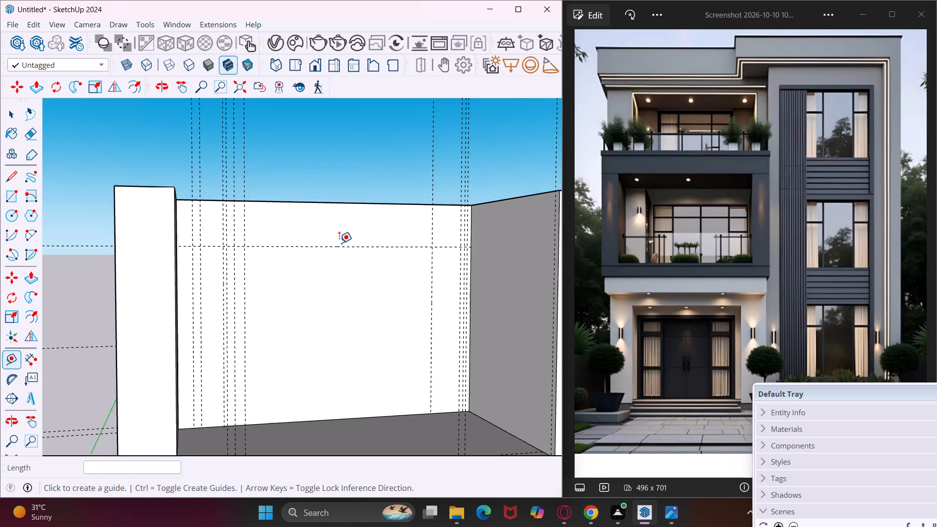
middle_click_drag(407, 306, 344, 326)
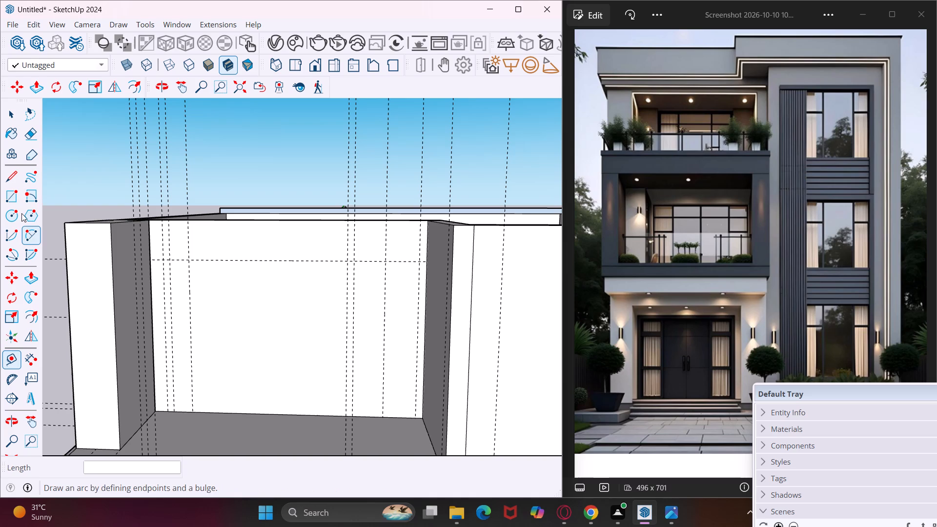
left_click(17, 200)
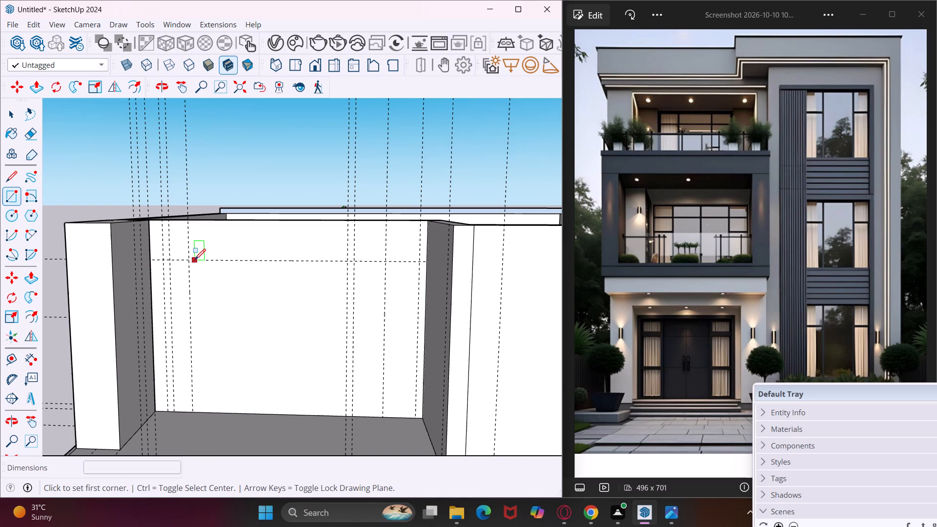
scroll(189, 260, "up", 3)
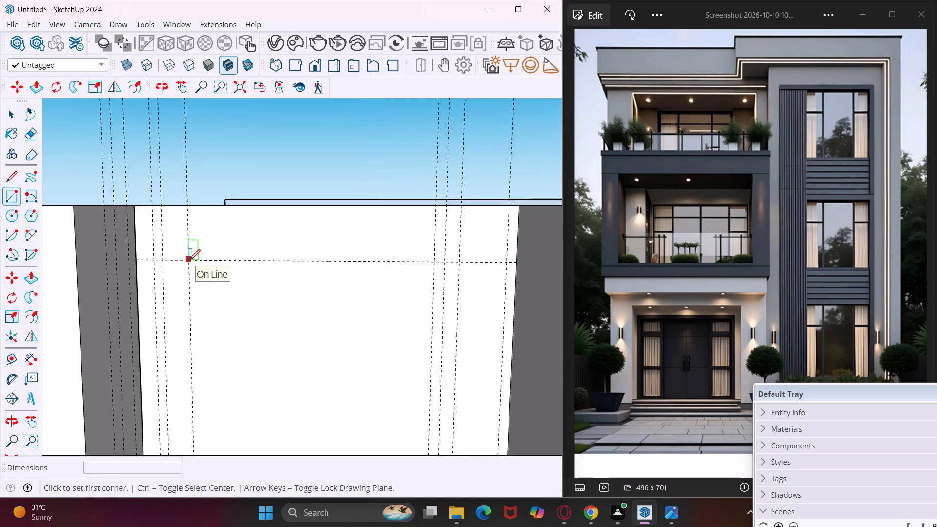
scroll(189, 260, "up", 11)
left_click(187, 261)
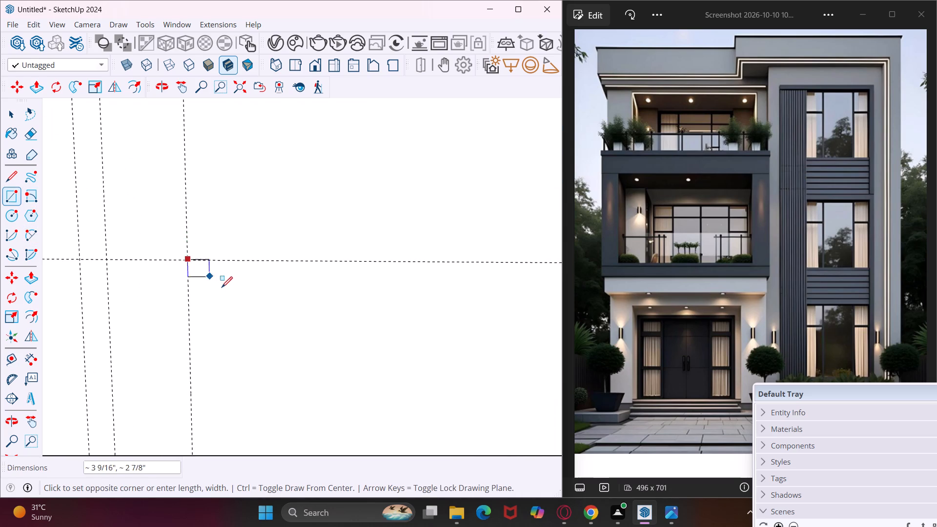
scroll(223, 290, "down", 16)
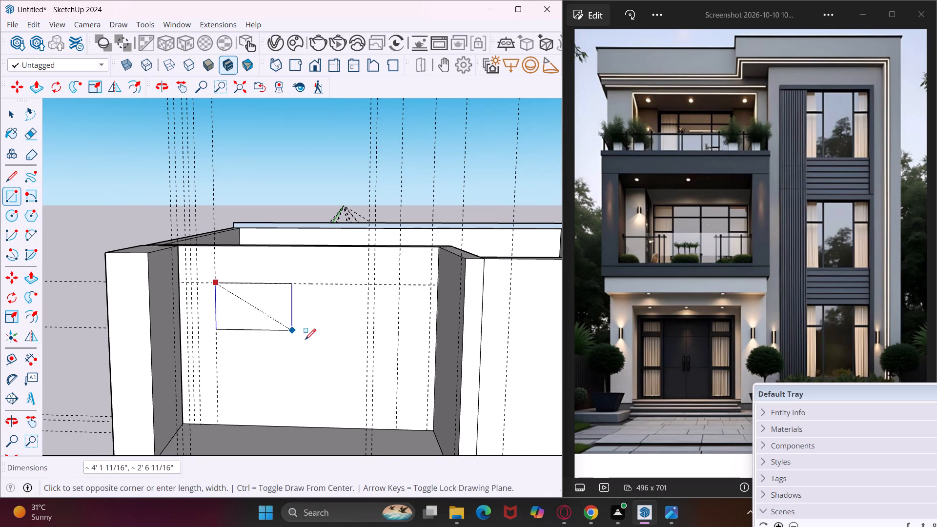
left_click(395, 428)
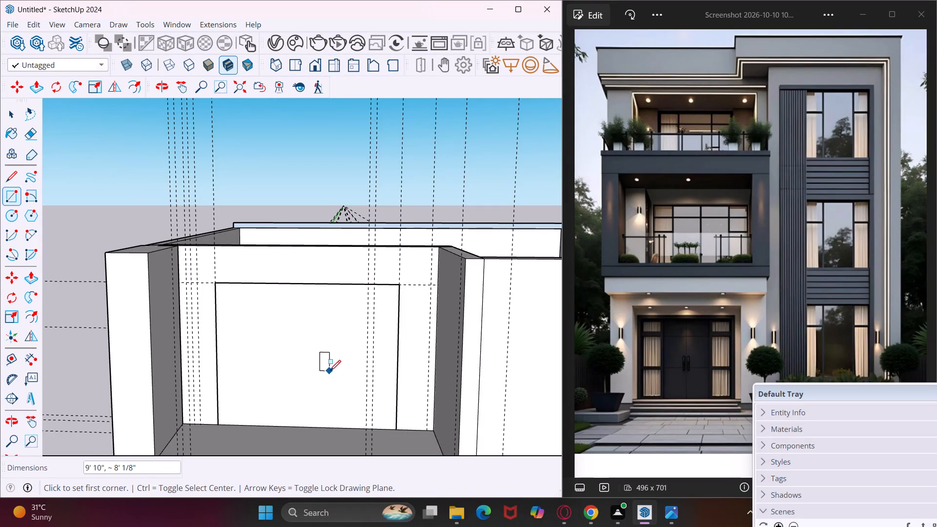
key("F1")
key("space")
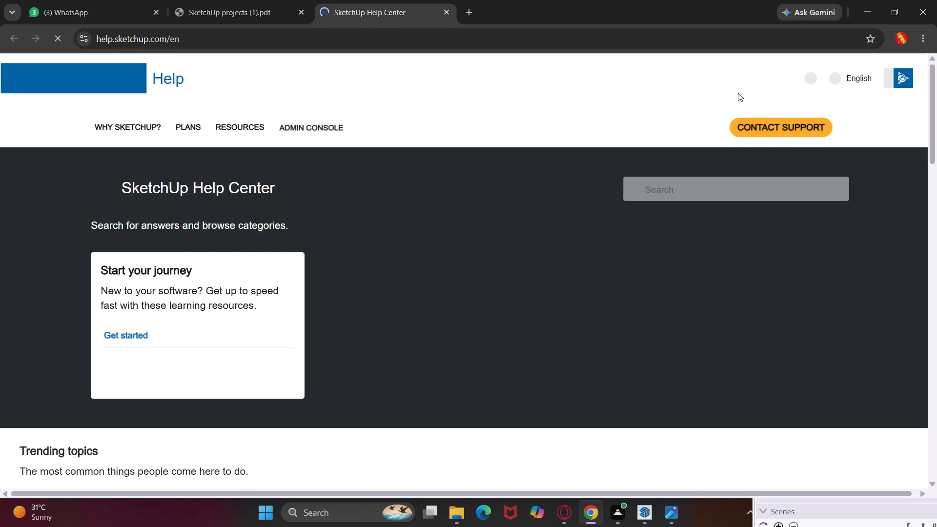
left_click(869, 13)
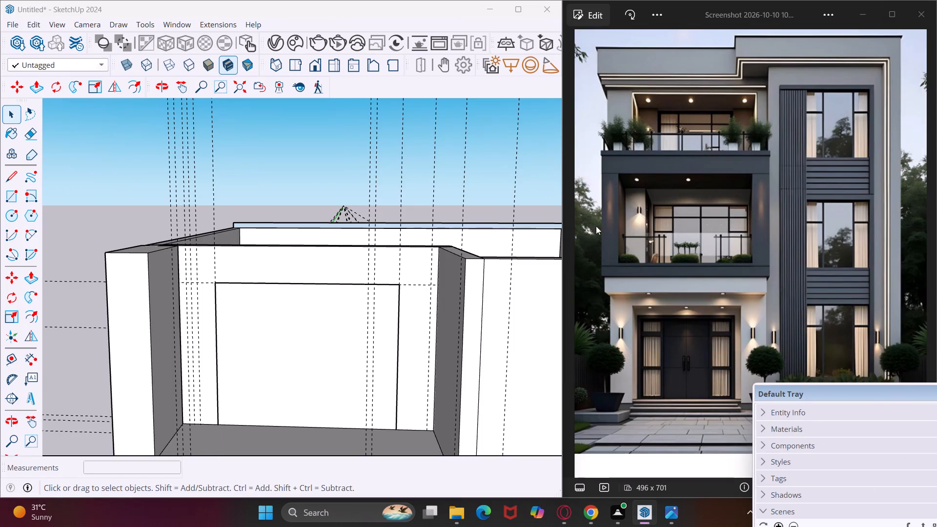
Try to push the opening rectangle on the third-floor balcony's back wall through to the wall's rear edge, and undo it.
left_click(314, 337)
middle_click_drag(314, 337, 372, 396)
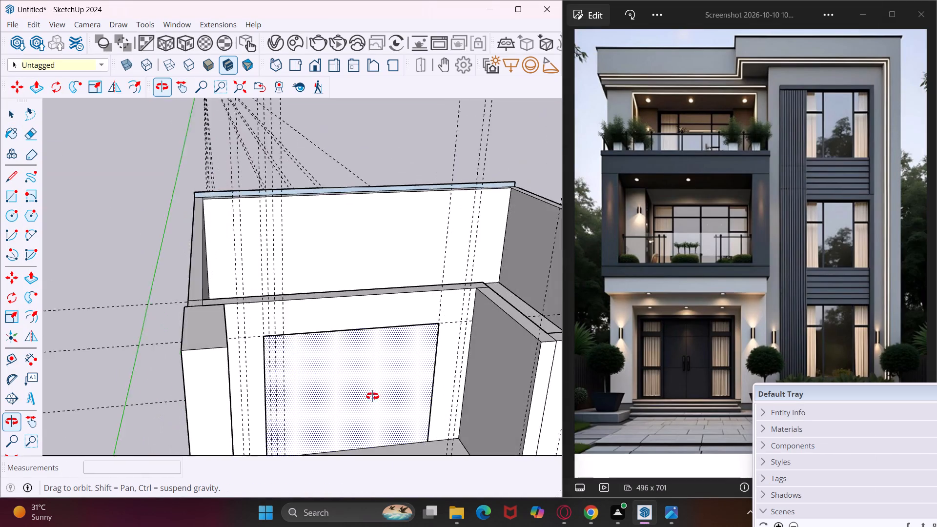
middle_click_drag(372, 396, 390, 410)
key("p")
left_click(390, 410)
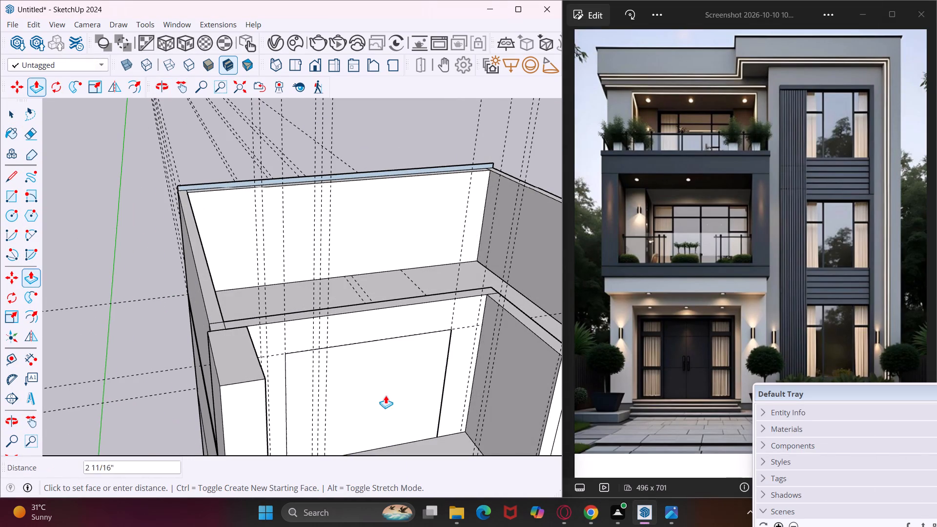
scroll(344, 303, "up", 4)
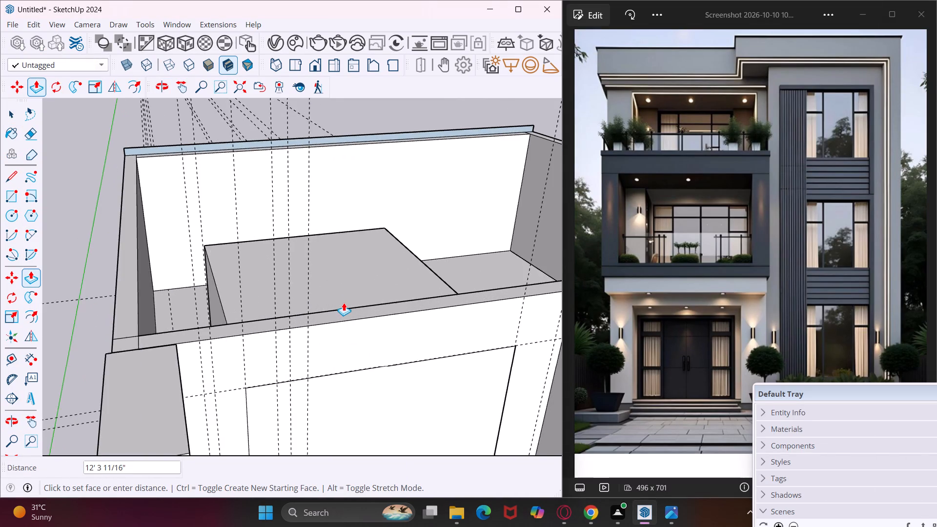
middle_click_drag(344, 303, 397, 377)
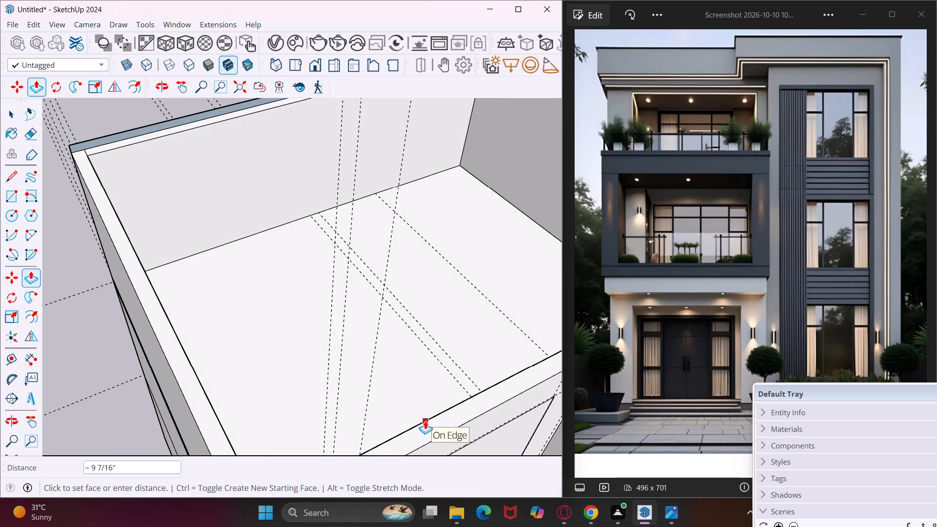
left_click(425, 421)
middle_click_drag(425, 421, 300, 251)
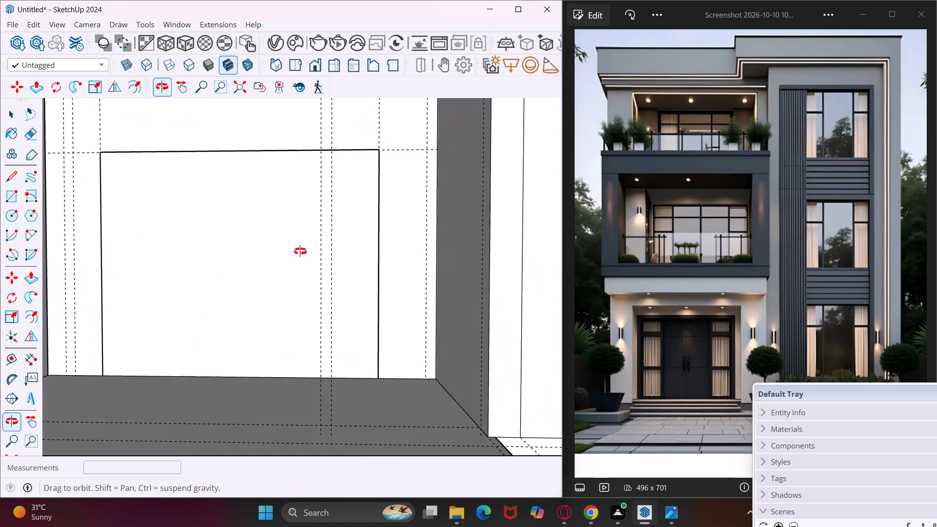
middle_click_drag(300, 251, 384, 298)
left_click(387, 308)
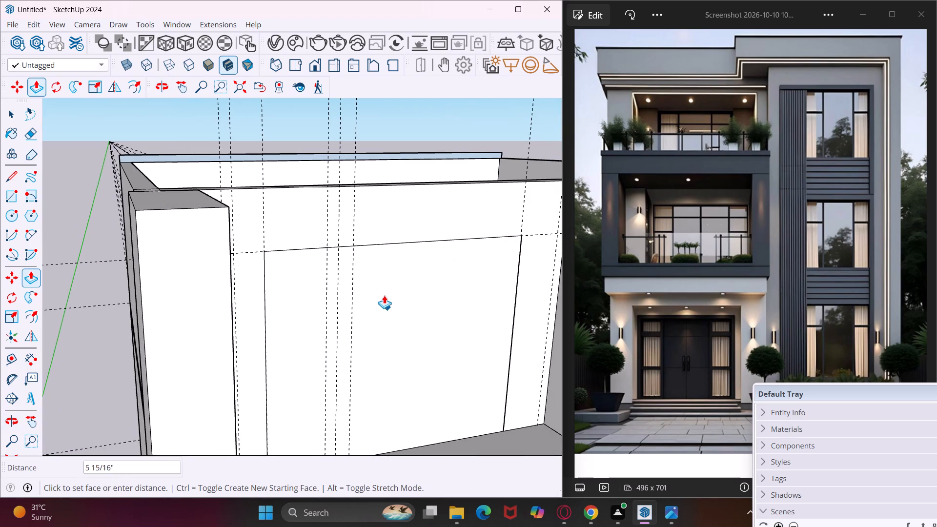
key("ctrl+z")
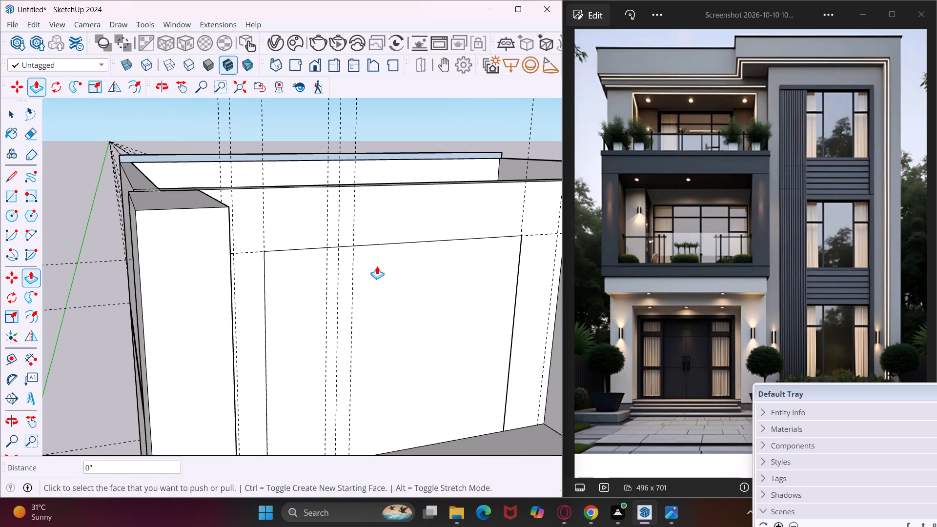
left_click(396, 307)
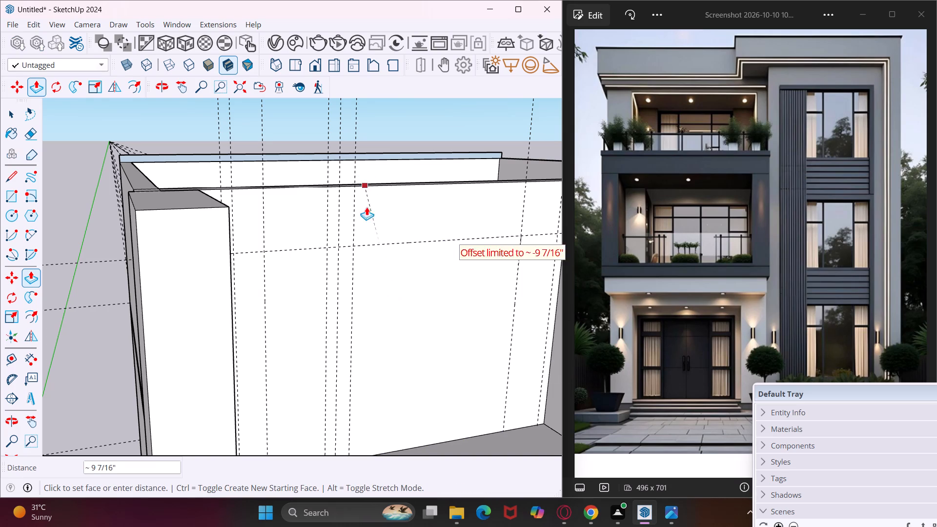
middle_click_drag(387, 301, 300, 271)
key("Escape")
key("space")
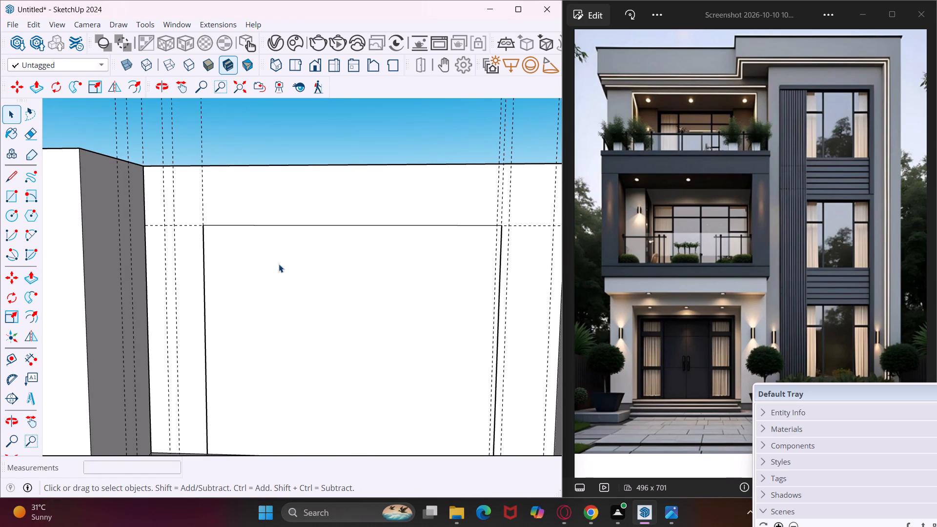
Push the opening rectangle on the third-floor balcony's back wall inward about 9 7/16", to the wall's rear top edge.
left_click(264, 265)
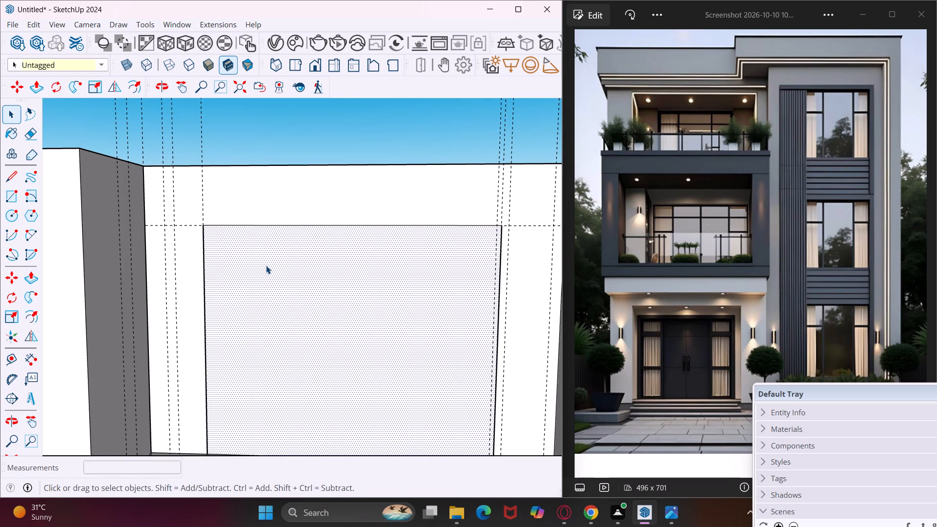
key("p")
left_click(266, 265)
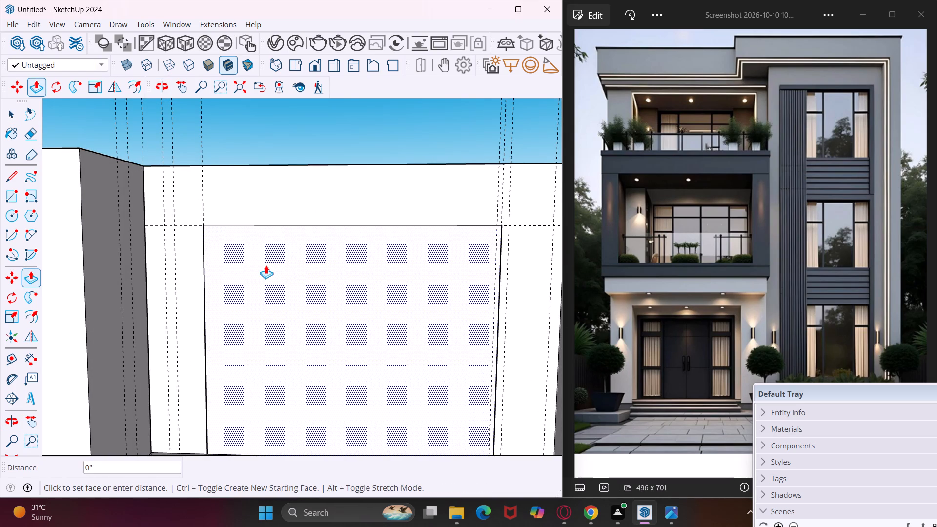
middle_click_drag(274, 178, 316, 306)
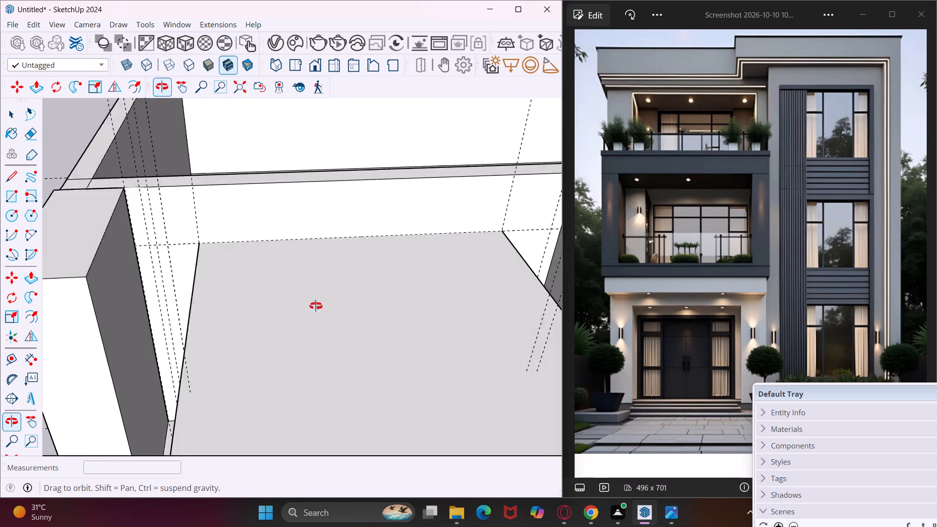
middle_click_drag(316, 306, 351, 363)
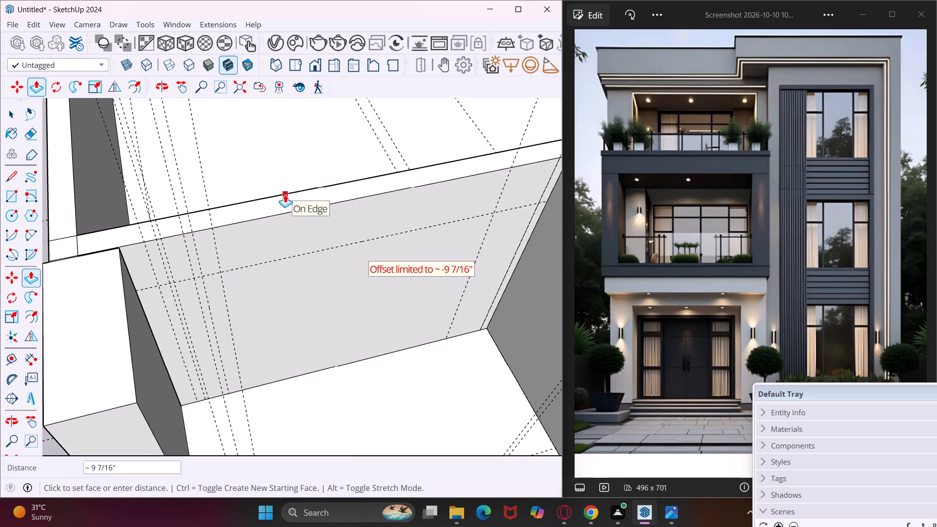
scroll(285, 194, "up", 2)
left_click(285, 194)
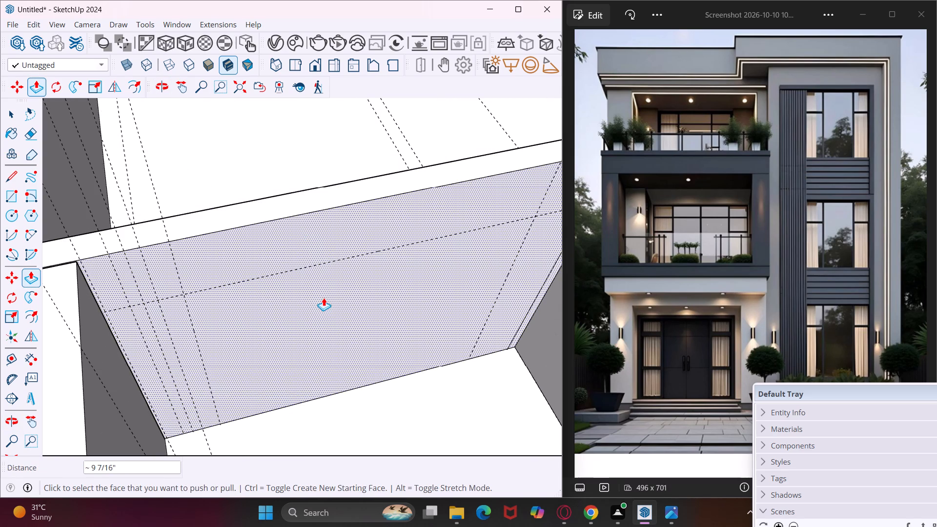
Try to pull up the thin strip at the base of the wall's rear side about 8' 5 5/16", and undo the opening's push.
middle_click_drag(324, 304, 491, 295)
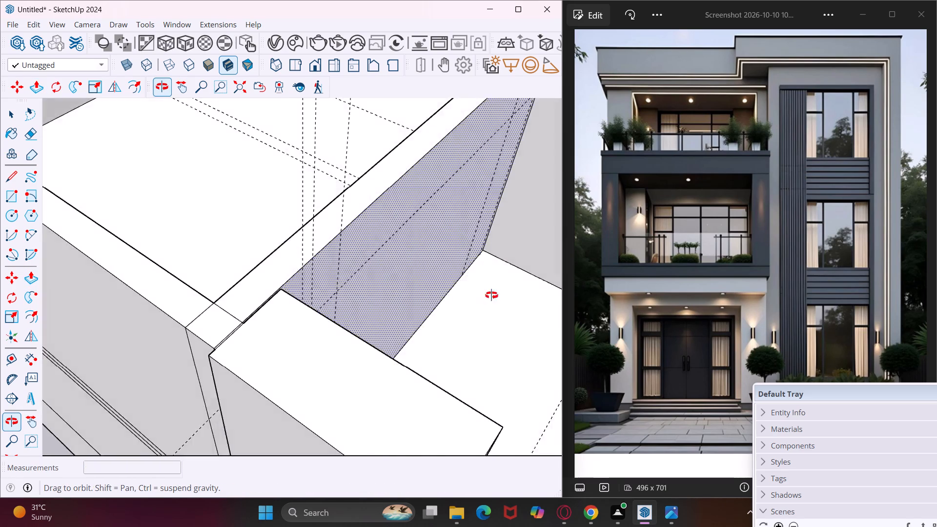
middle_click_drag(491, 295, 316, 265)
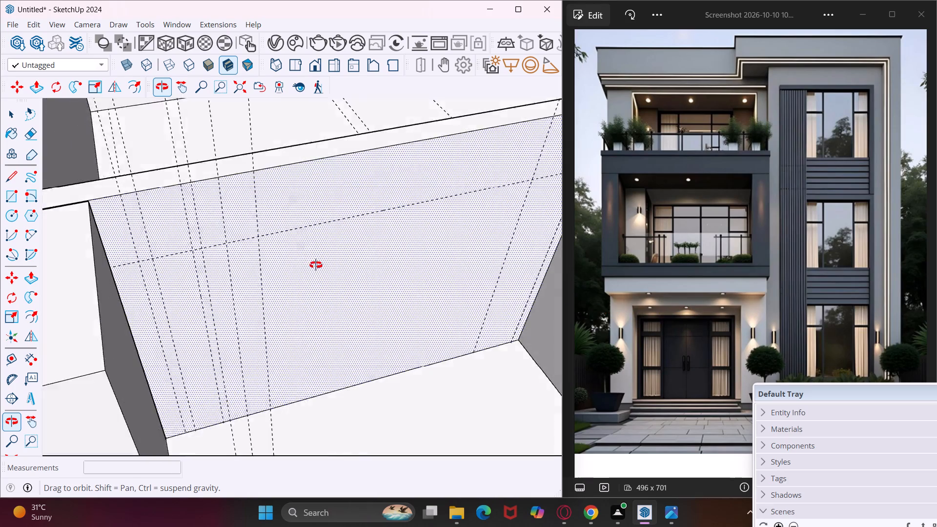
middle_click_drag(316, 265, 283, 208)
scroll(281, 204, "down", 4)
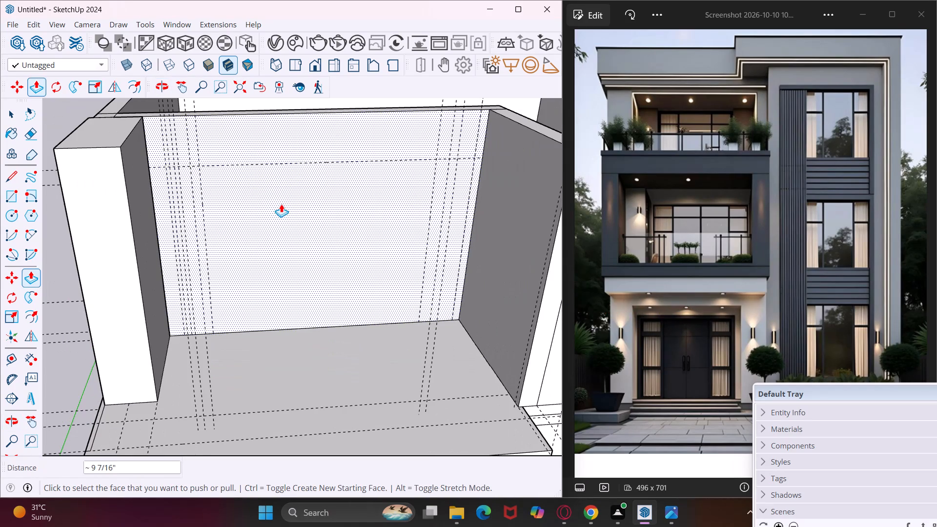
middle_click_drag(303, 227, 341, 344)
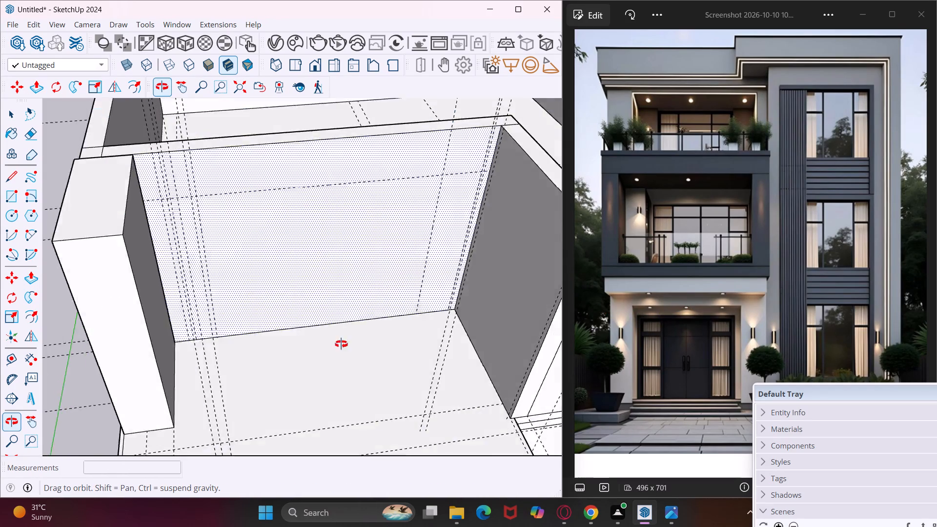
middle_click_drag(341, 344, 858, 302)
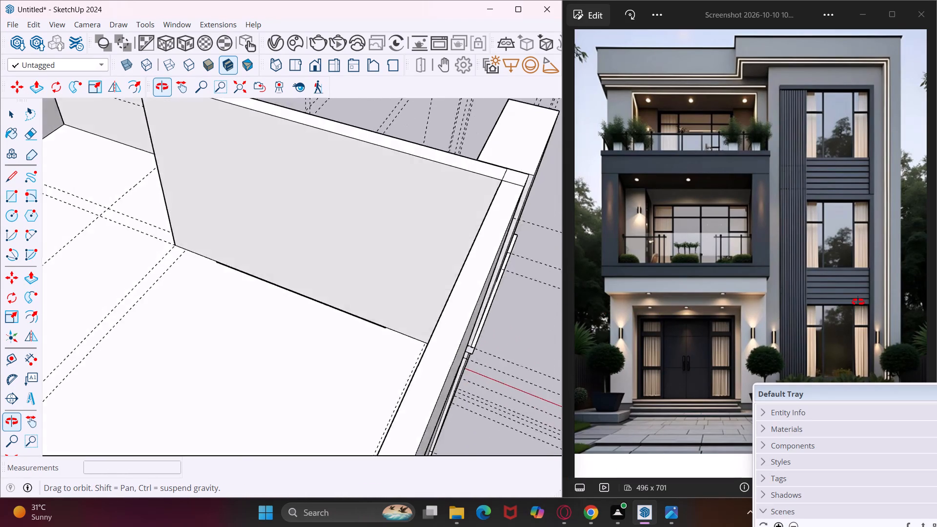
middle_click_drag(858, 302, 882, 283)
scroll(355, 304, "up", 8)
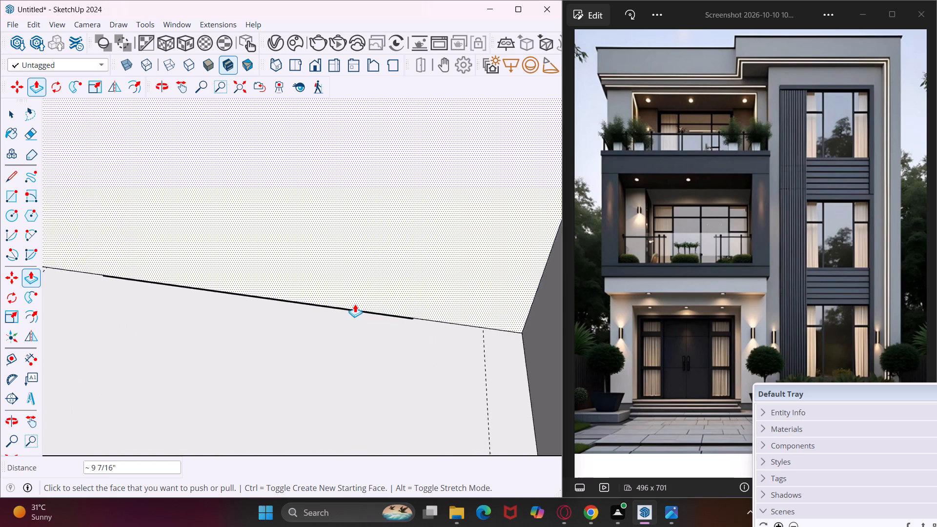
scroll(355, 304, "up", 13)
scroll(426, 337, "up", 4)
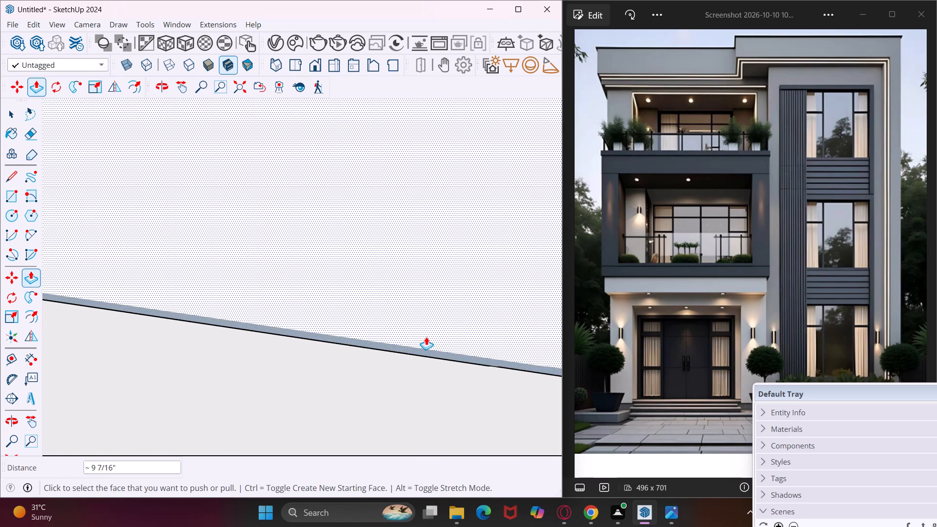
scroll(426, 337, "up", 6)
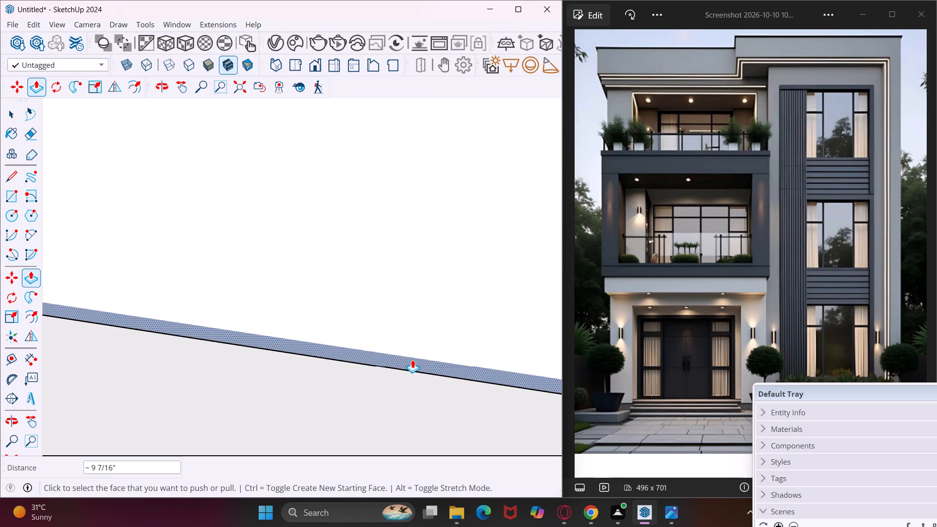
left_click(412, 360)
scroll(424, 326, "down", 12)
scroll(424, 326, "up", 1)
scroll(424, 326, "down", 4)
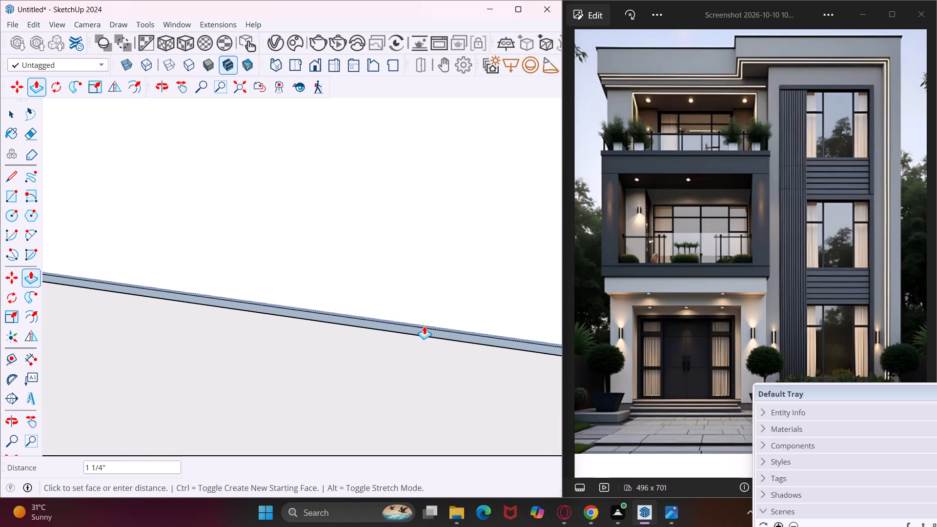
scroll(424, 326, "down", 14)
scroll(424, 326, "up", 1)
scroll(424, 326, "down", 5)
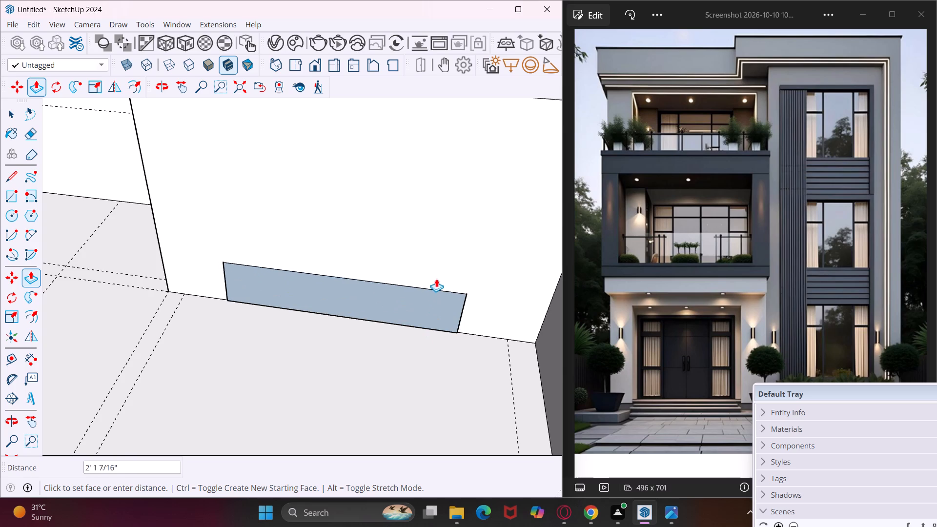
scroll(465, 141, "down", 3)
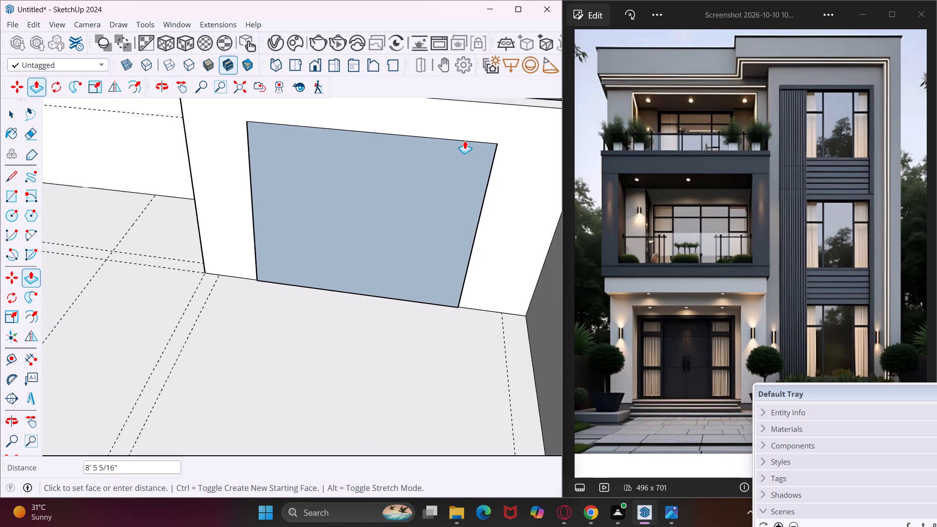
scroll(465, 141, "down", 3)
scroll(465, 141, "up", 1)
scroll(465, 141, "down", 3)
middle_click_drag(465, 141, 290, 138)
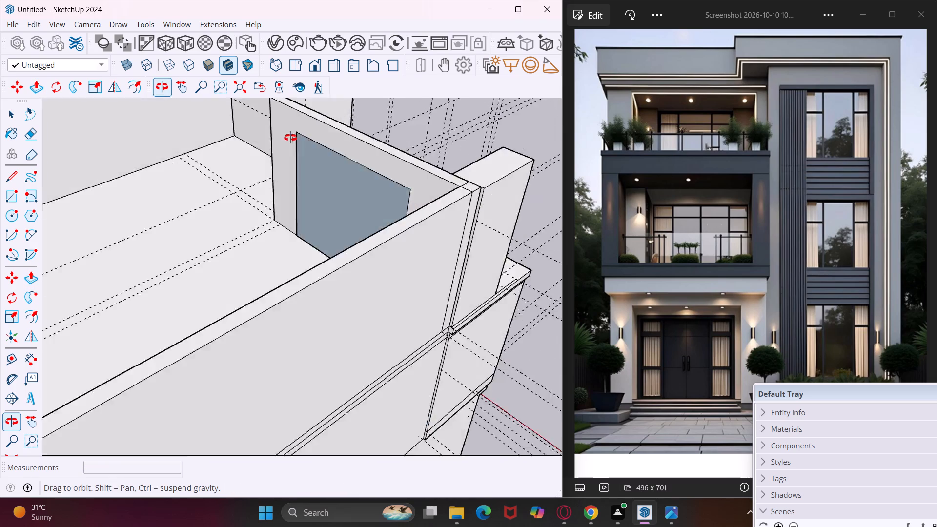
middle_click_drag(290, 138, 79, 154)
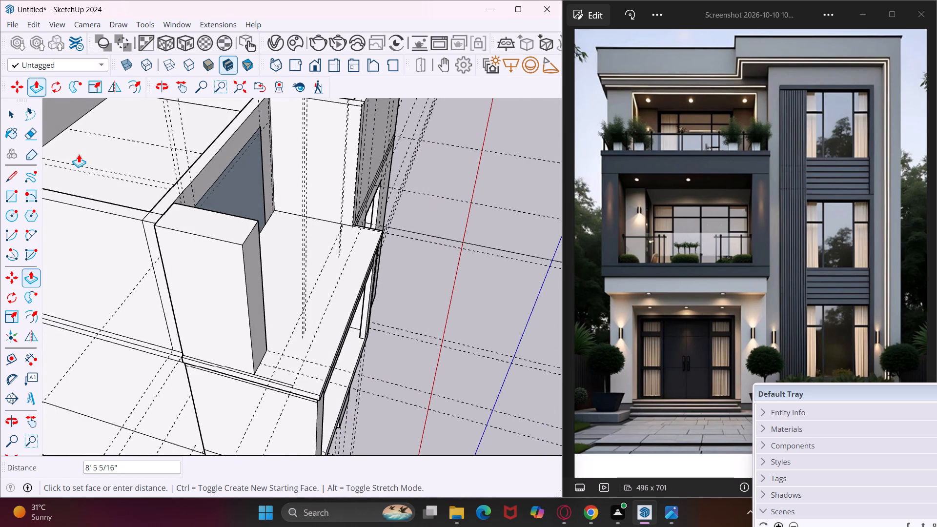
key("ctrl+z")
Examine the second-floor balcony's back-wall opening and compare it with the third-floor one.
middle_click_drag(294, 200, 167, 92)
middle_click_drag(262, 295, 180, 181)
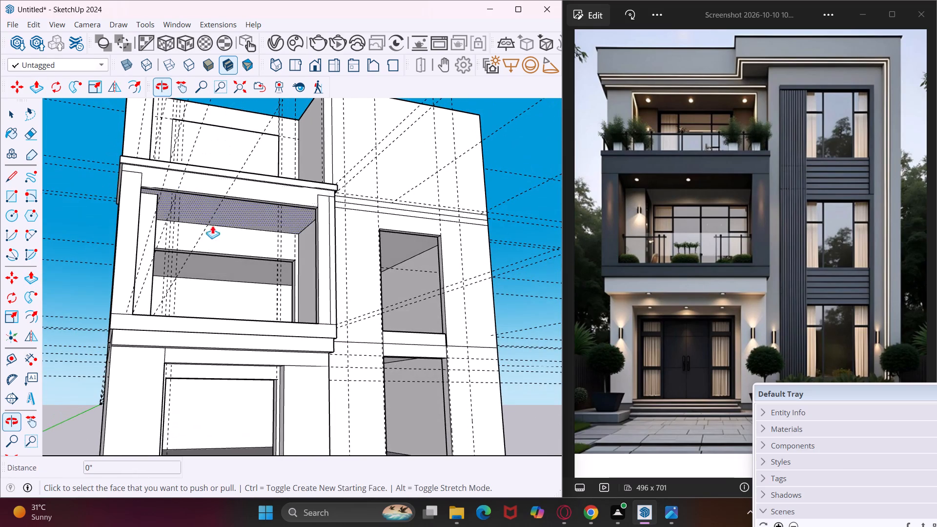
scroll(235, 251, "up", 15)
scroll(235, 251, "down", 6)
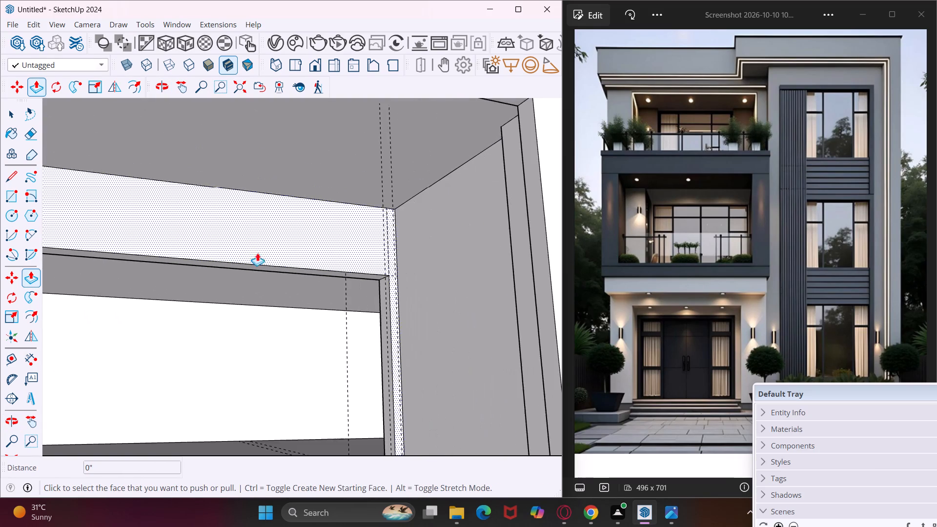
middle_click_drag(315, 218, 264, 362)
scroll(258, 351, "down", 10)
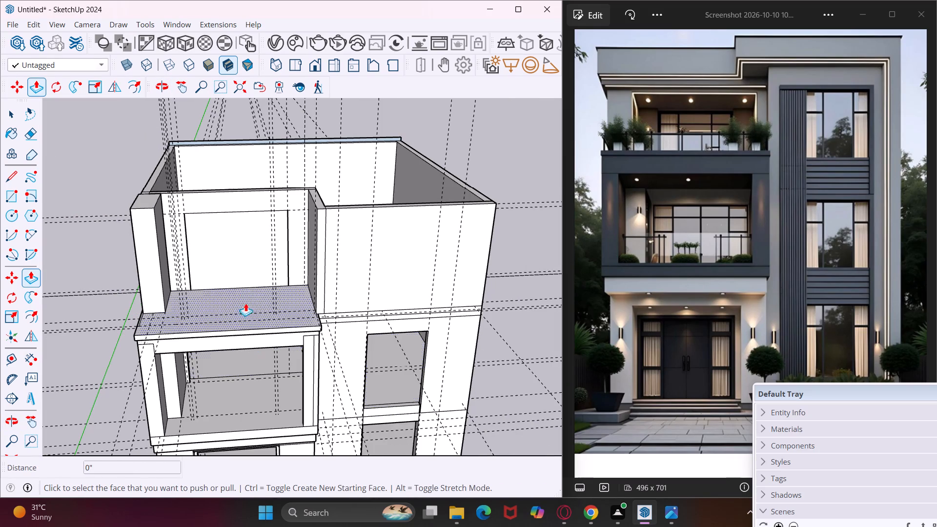
key("Escape")
key("space")
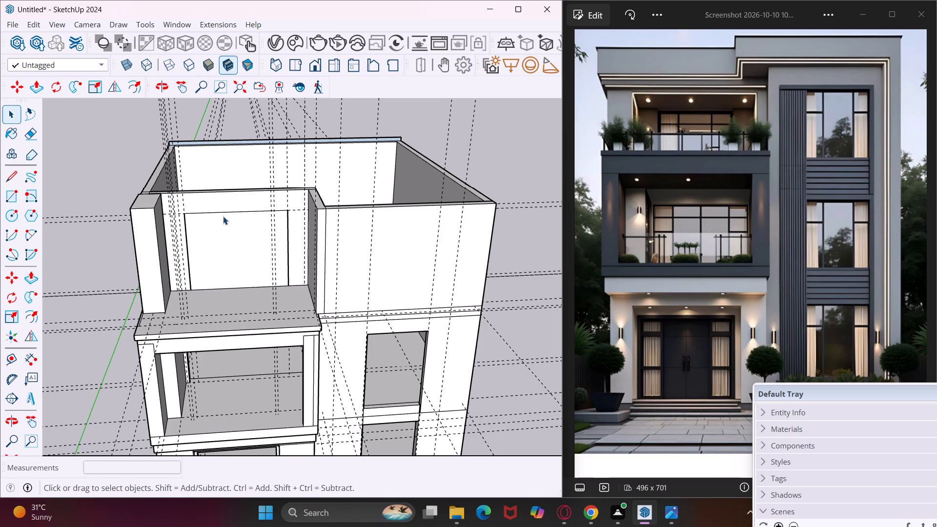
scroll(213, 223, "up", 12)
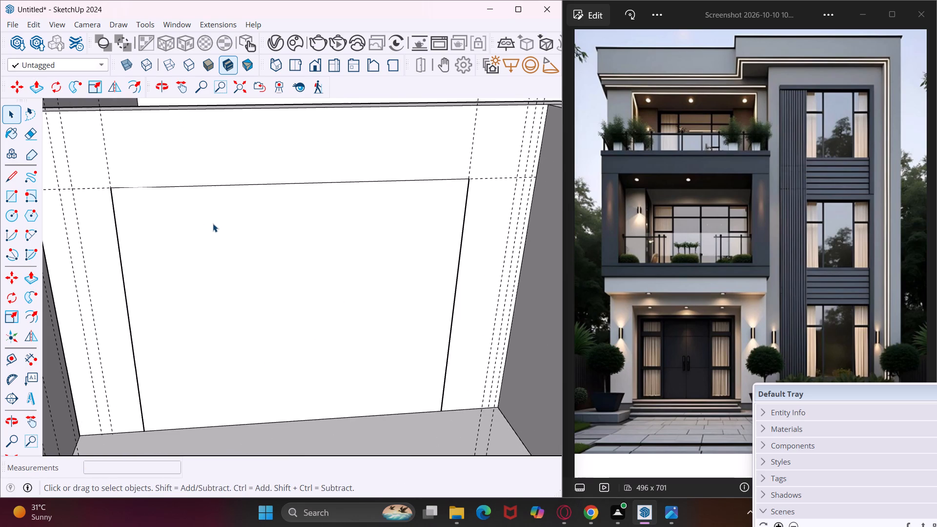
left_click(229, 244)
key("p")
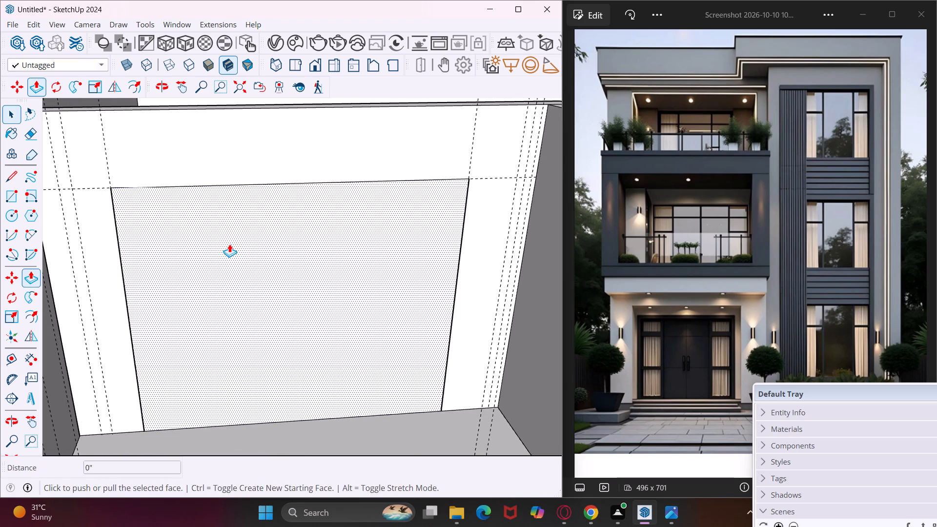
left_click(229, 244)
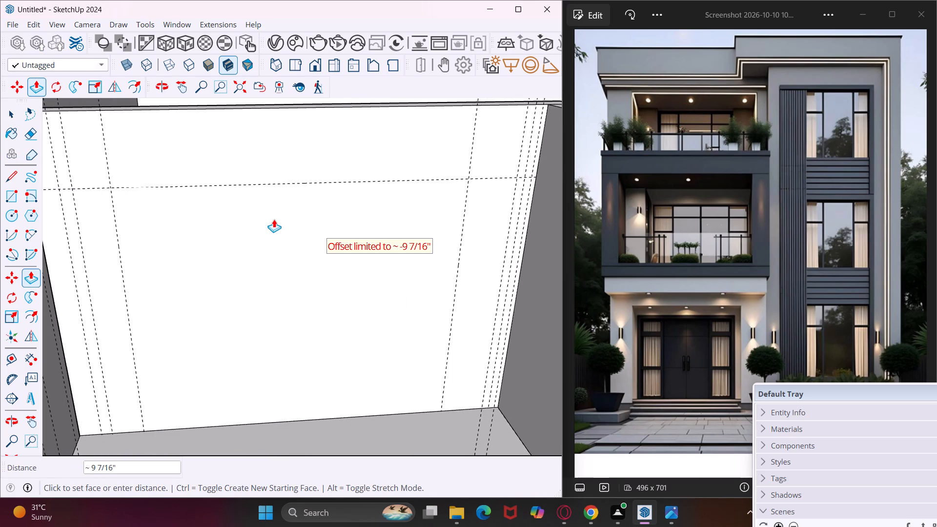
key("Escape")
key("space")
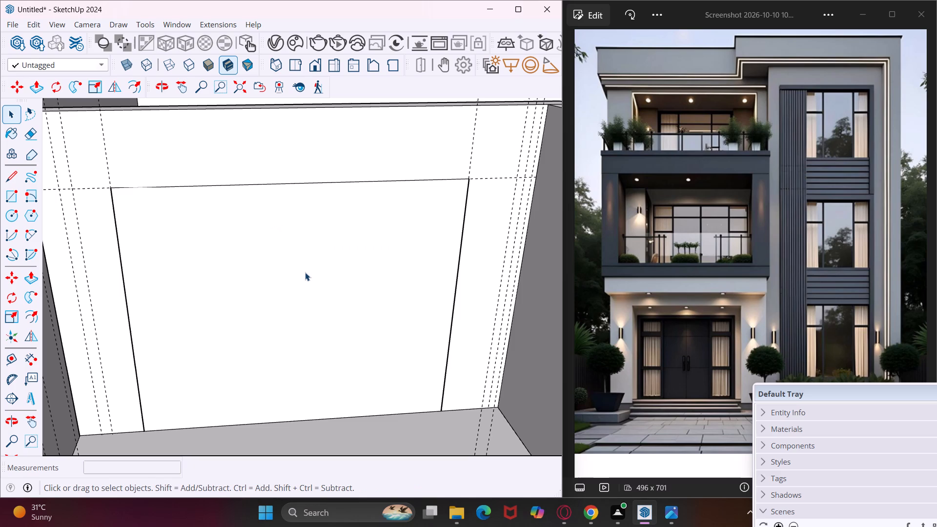
Draw a 9' 10" by about 8' 1/8" rectangle over the opening outline on the third-floor balcony's back wall, down to the floor.
middle_click_drag(305, 272, 274, 229)
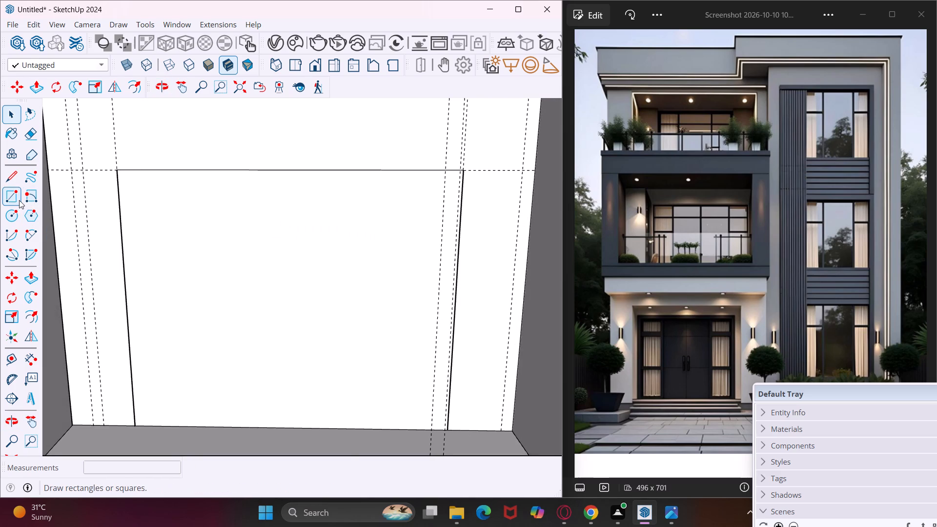
left_click(19, 200)
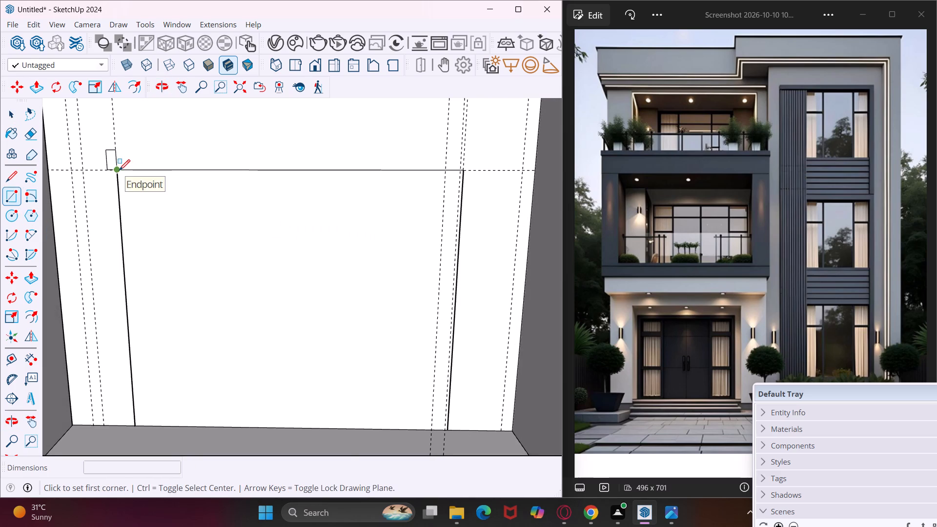
left_click(119, 170)
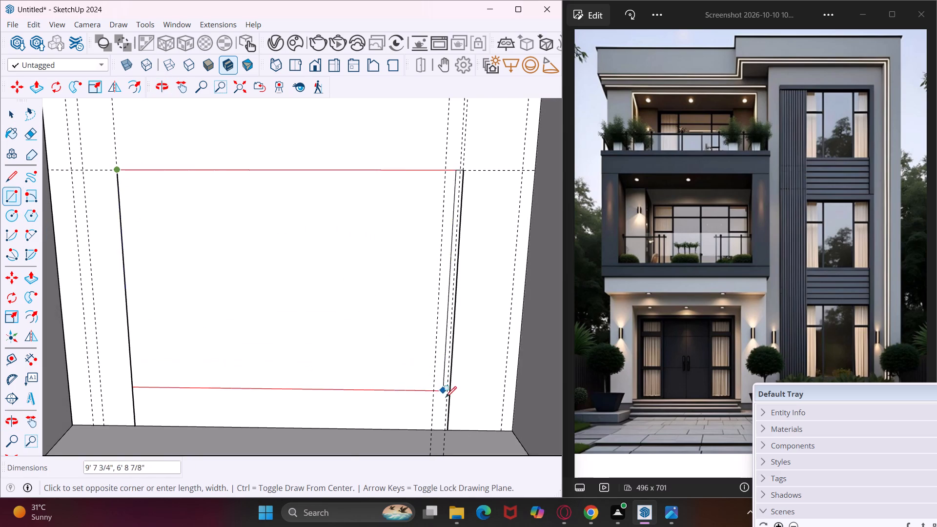
scroll(451, 429, "up", 13)
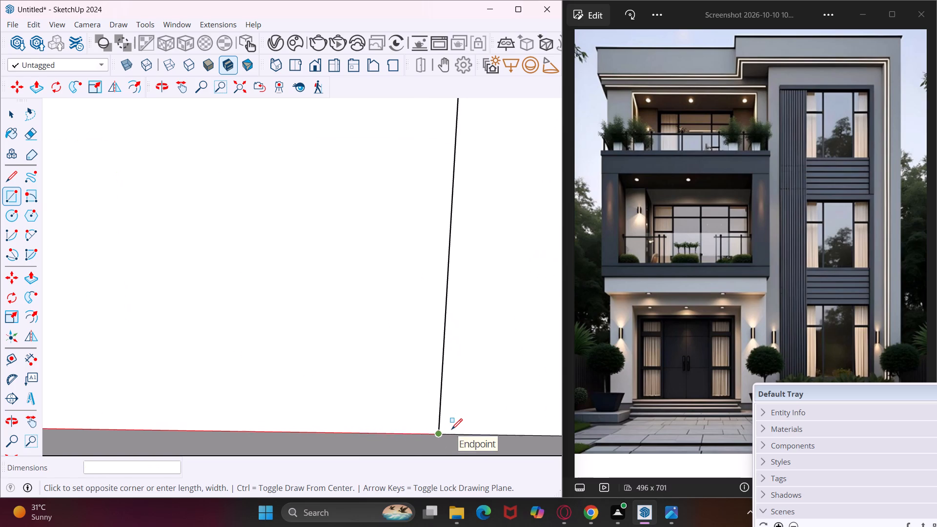
left_click(440, 433)
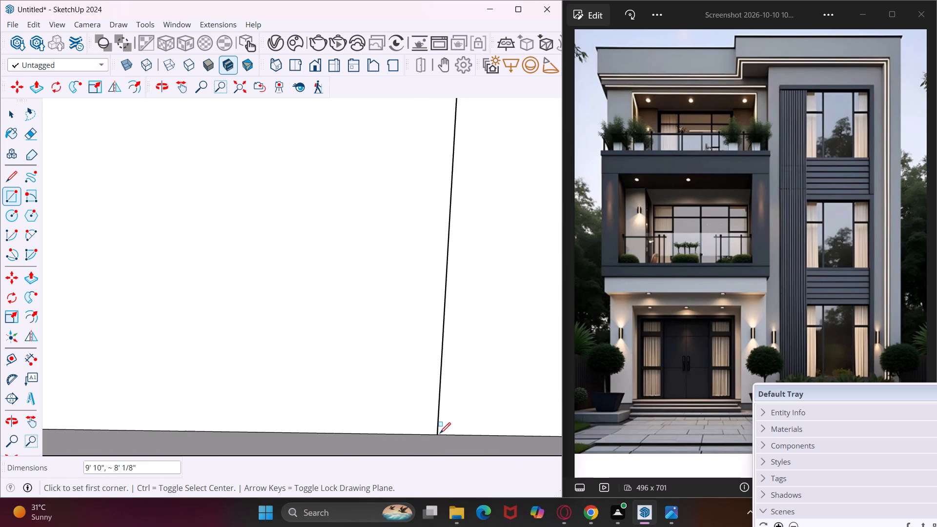
key("Escape")
key("space")
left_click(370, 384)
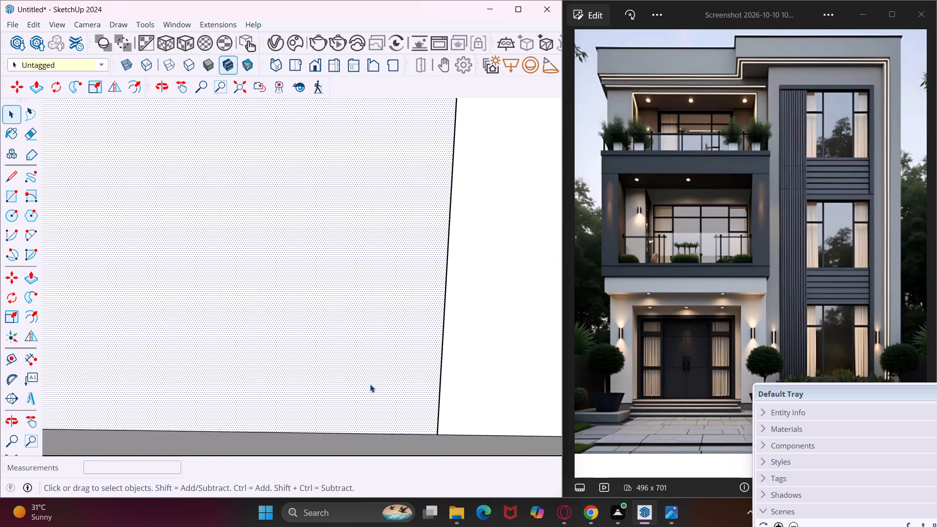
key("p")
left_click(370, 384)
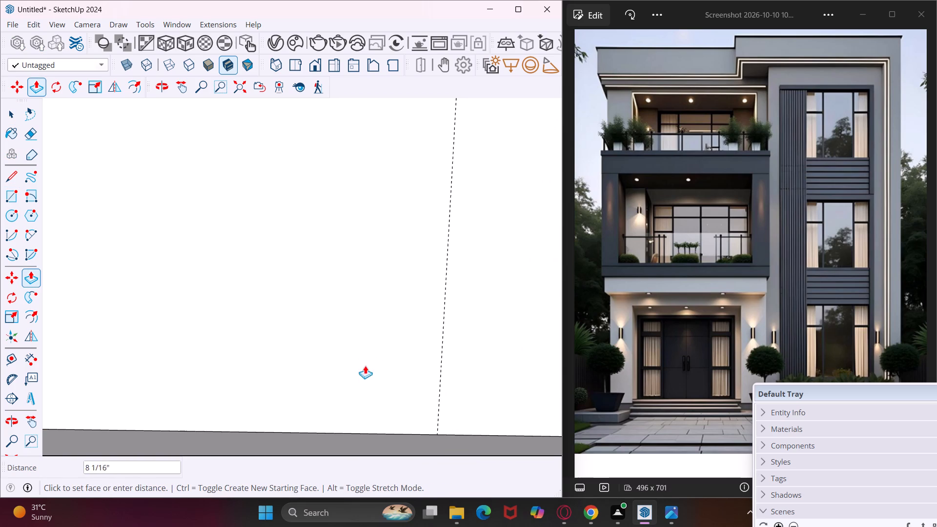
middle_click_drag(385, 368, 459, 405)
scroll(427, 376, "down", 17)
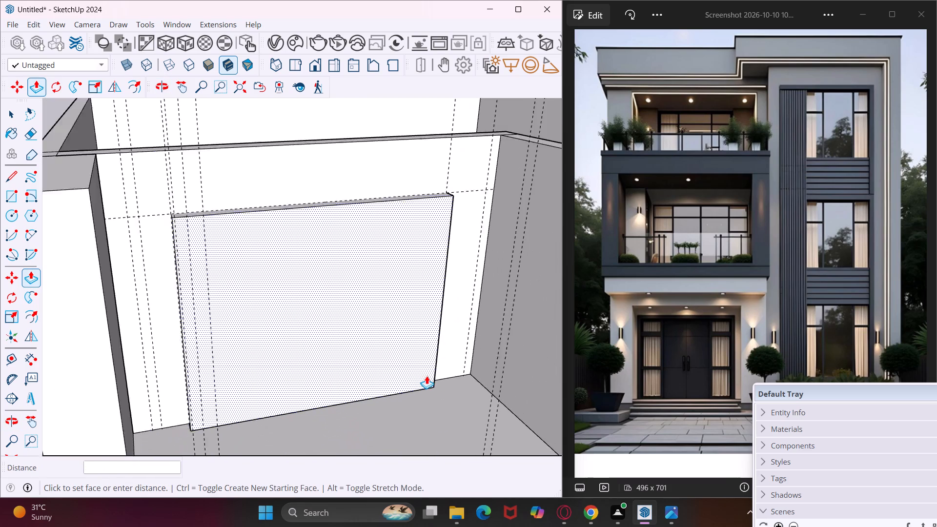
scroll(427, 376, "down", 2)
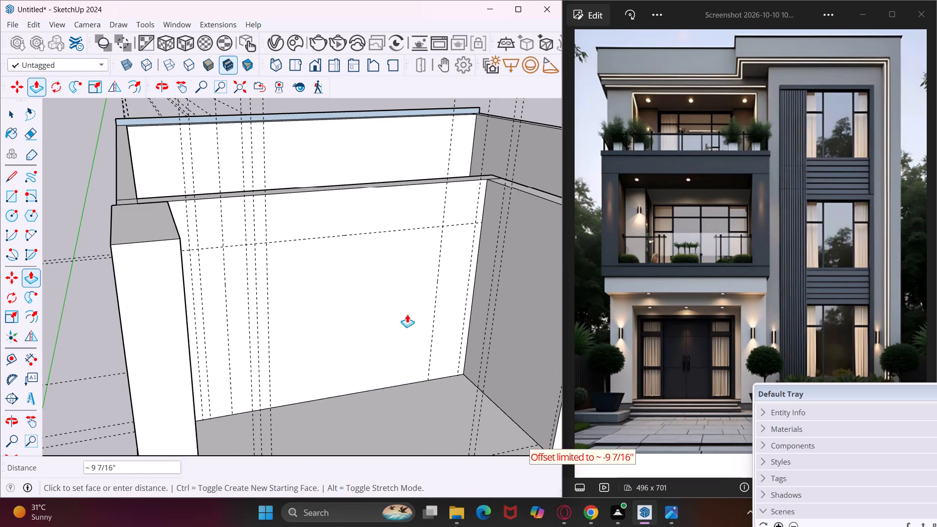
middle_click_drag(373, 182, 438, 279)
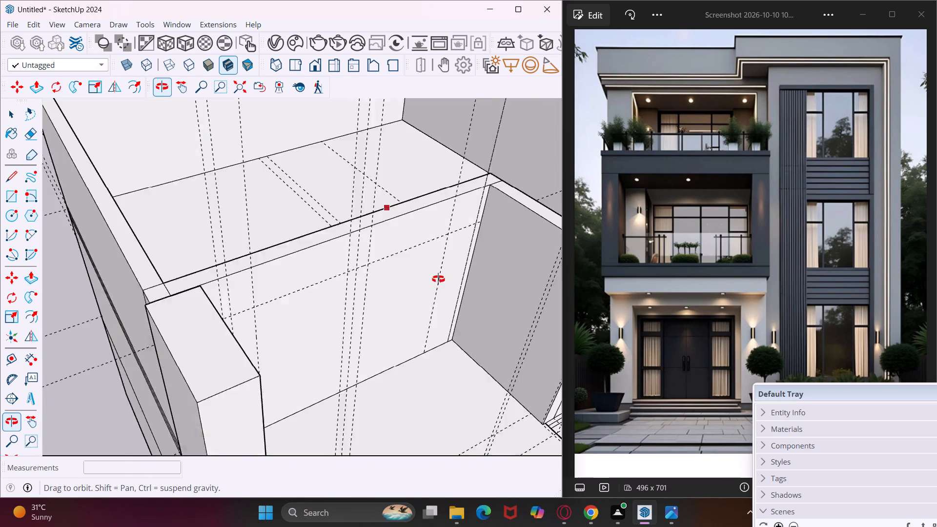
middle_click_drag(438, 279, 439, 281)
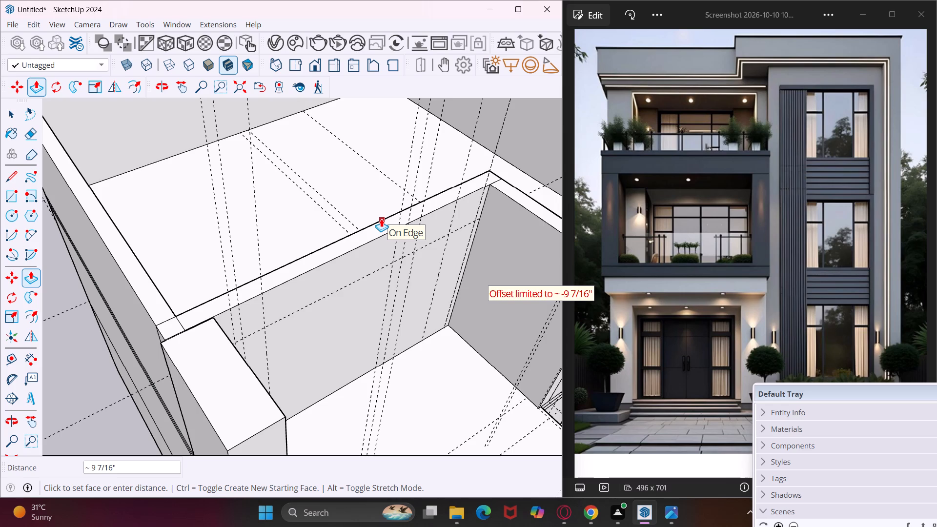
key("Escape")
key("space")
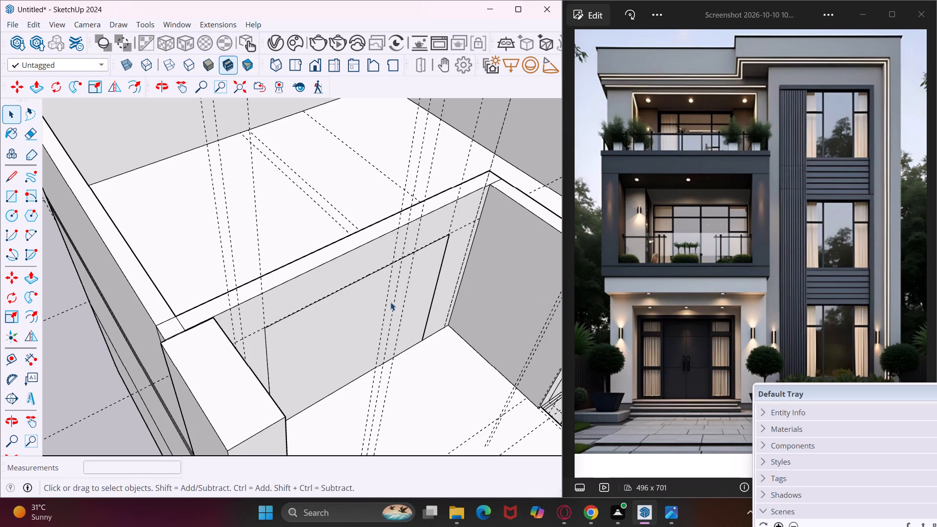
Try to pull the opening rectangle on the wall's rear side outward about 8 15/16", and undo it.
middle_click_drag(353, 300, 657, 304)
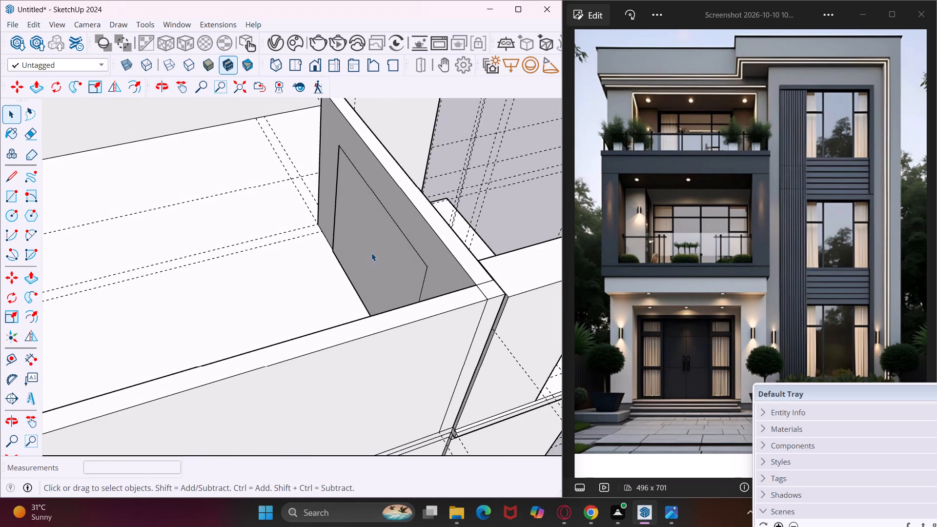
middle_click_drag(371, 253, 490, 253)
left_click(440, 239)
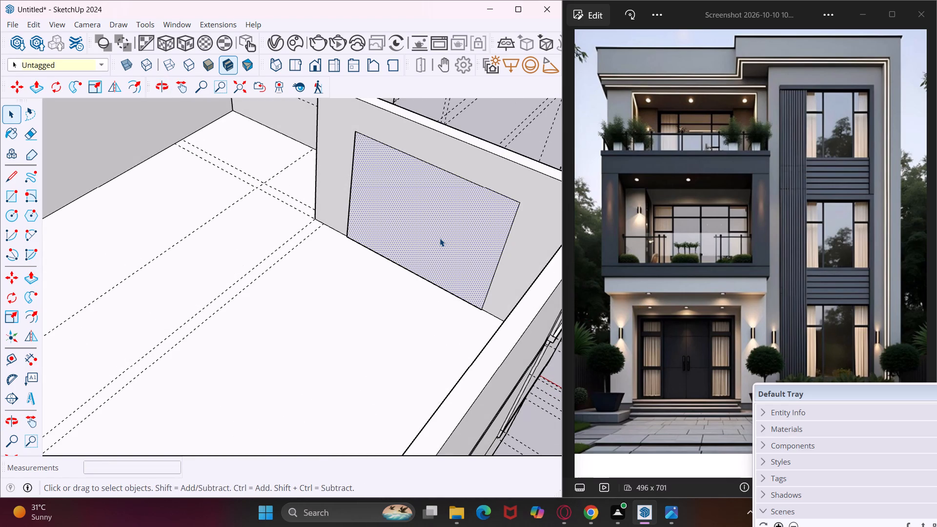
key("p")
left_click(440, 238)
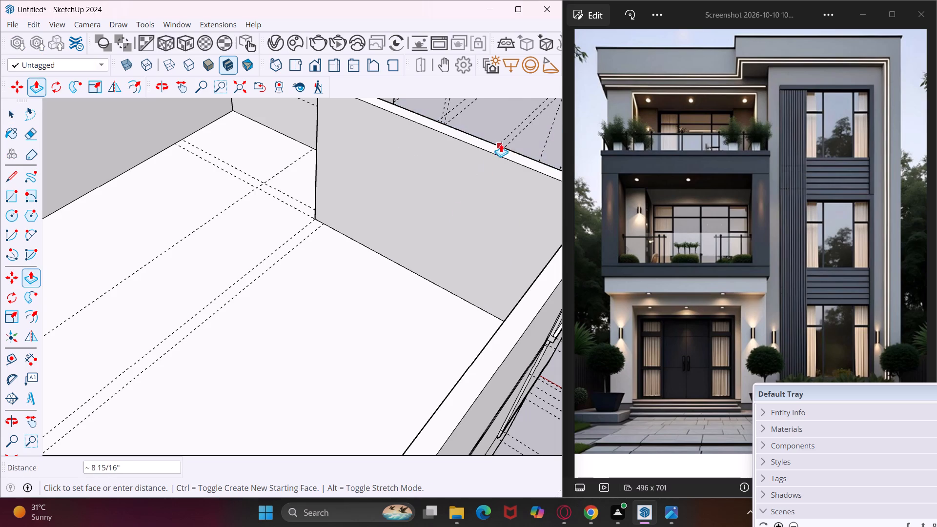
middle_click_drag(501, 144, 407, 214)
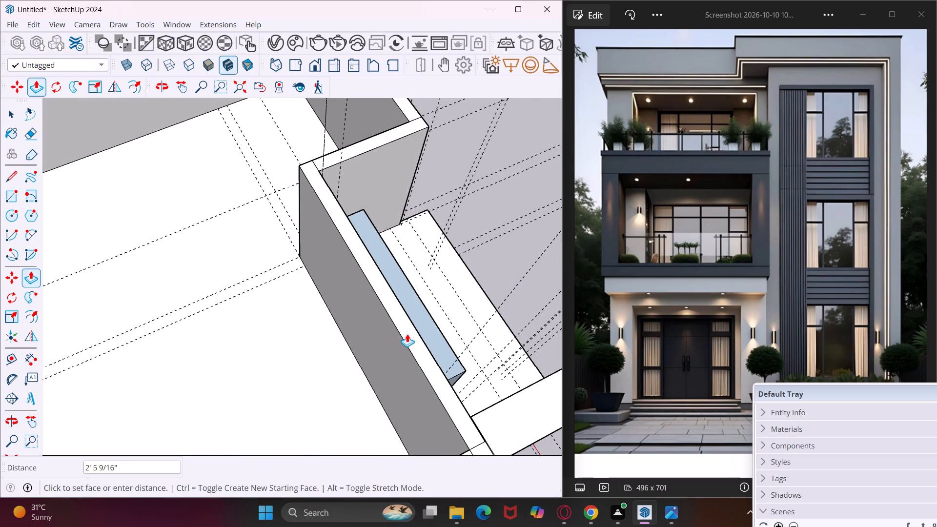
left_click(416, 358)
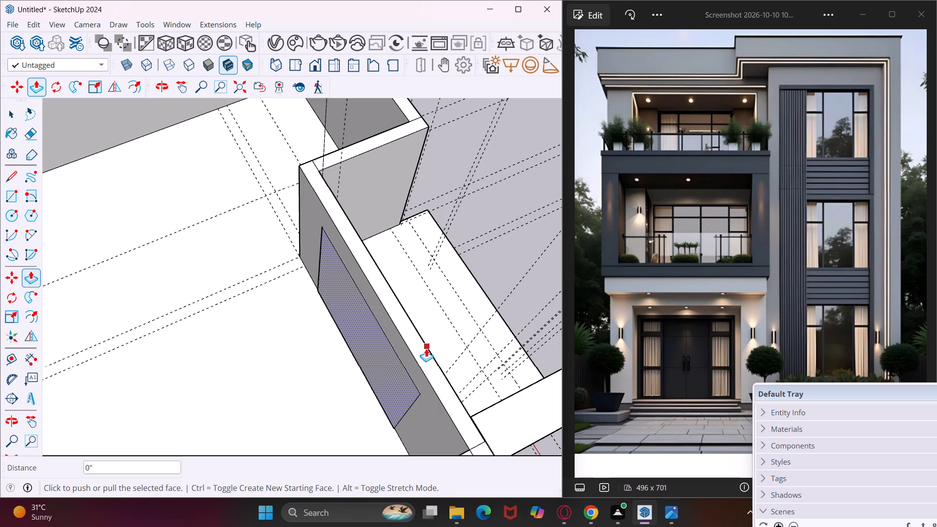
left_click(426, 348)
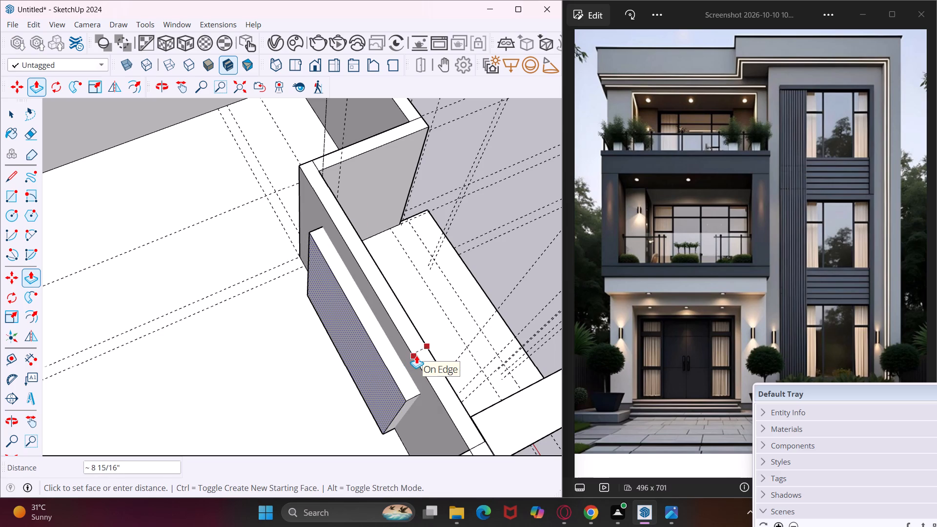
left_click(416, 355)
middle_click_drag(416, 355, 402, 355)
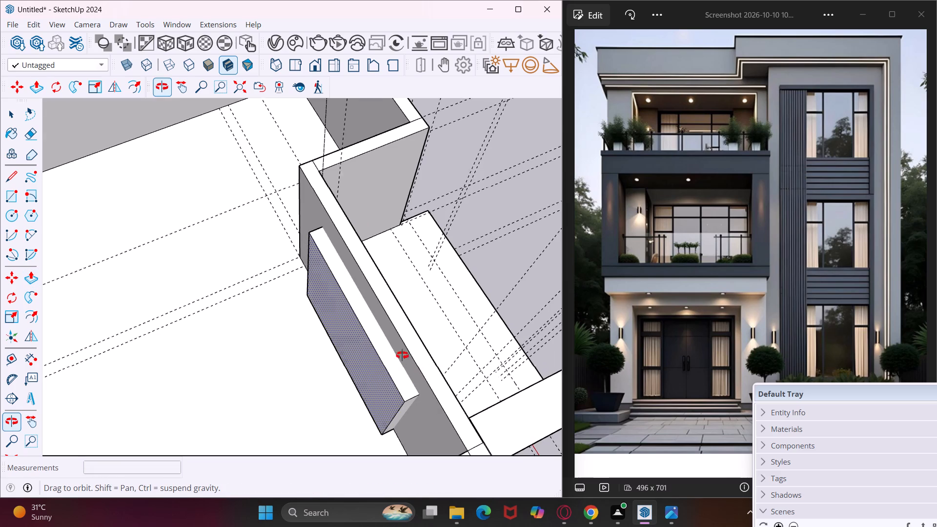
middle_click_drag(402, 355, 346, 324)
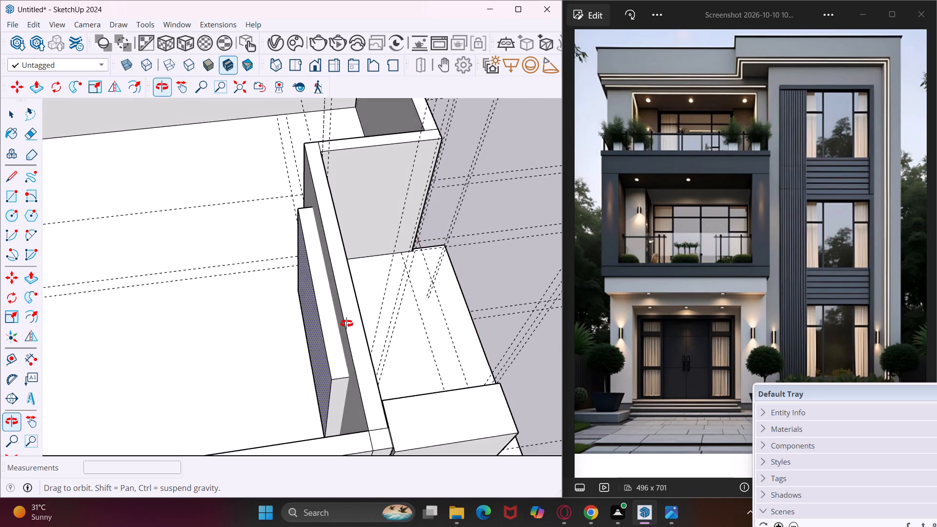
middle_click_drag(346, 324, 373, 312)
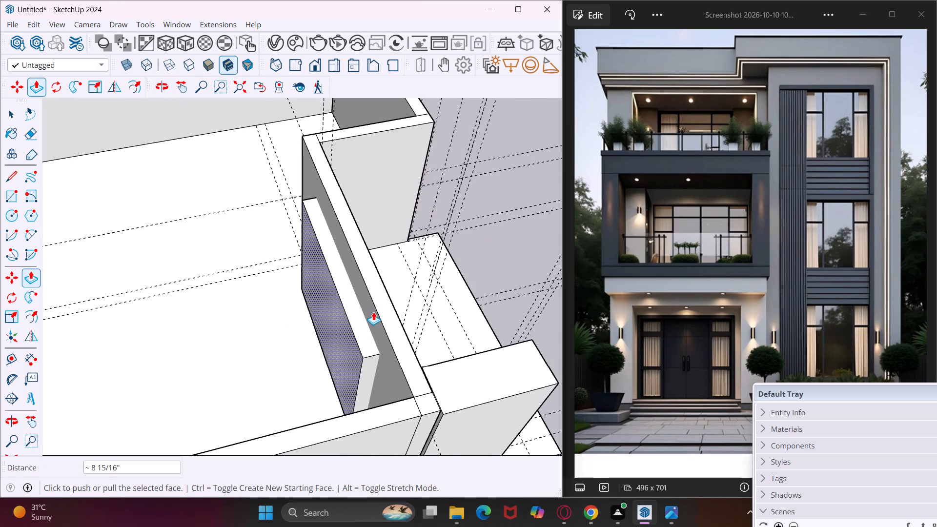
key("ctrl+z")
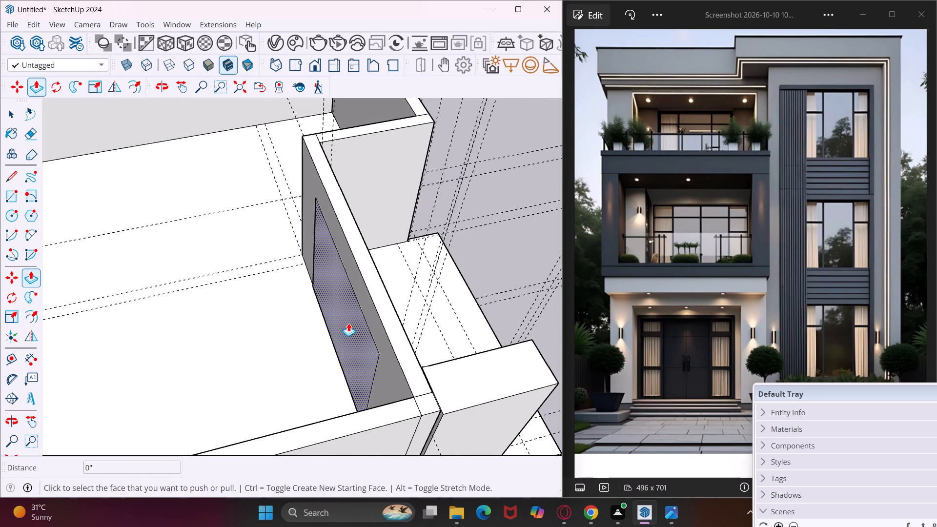
Push the opening rectangle from the wall's rear side inward about 8 15/16", to the wall's top edge.
middle_click_drag(348, 323, 474, 292)
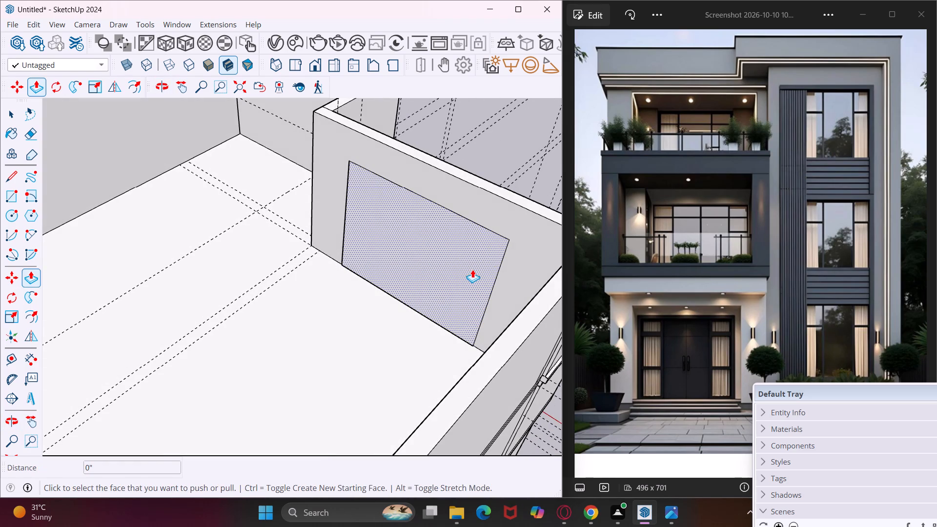
left_click(472, 269)
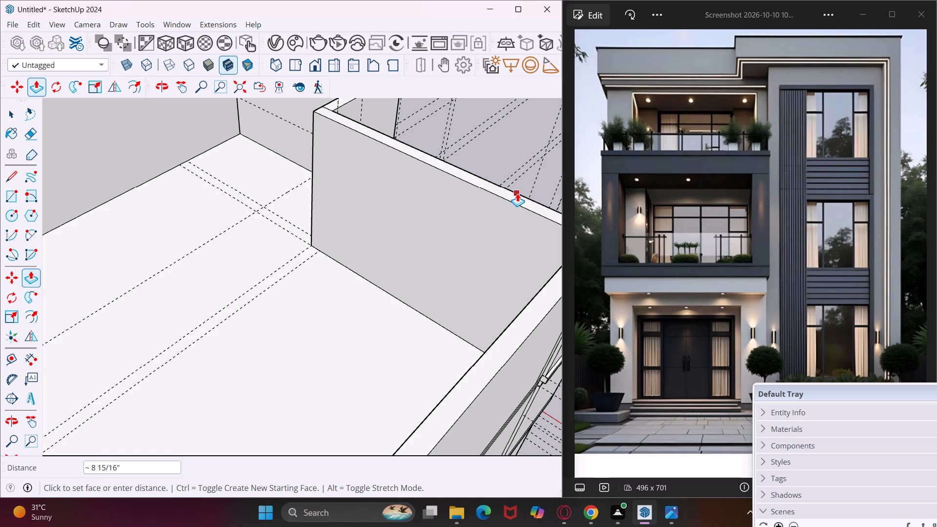
left_click(517, 193)
Push the opening rectangle on the balcony side of the back wall inward about 7/16".
middle_click_drag(517, 193, 217, 250)
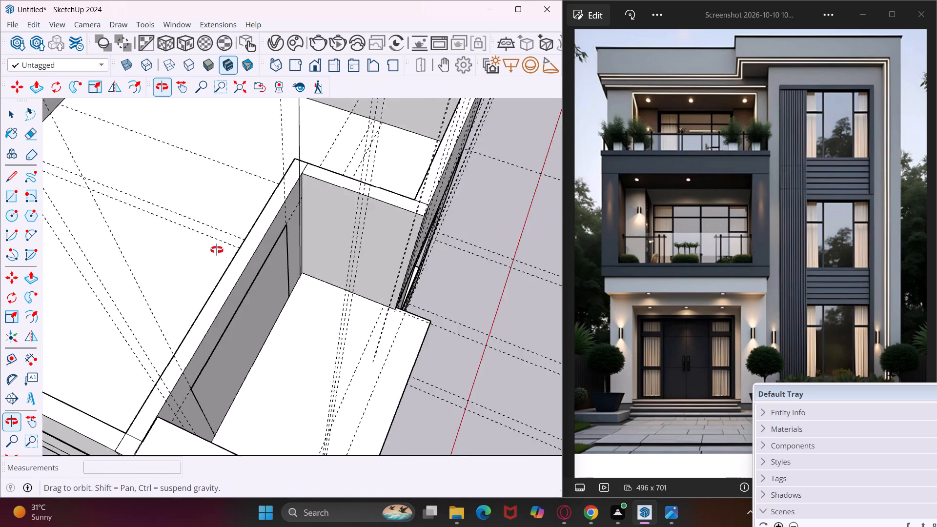
middle_click_drag(217, 250, 196, 243)
left_click(217, 300)
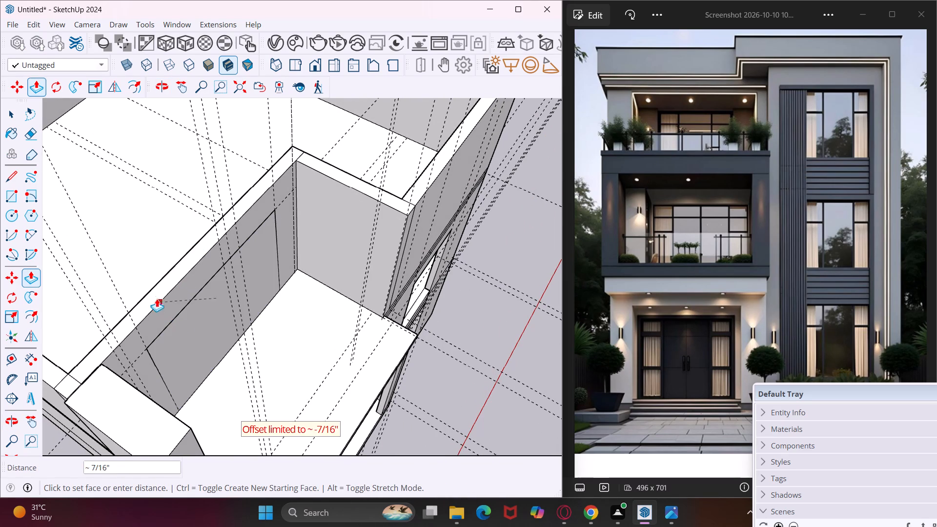
left_click(149, 288)
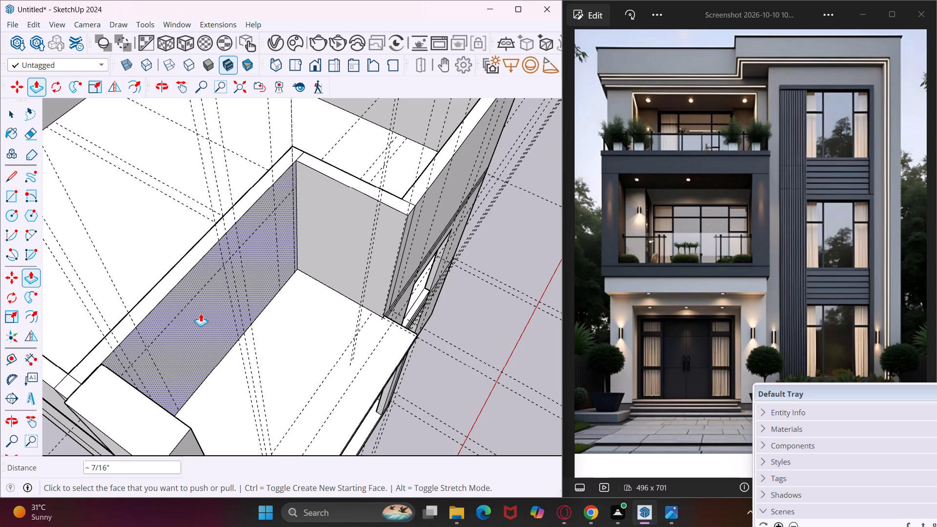
middle_click_drag(201, 313, 90, 230)
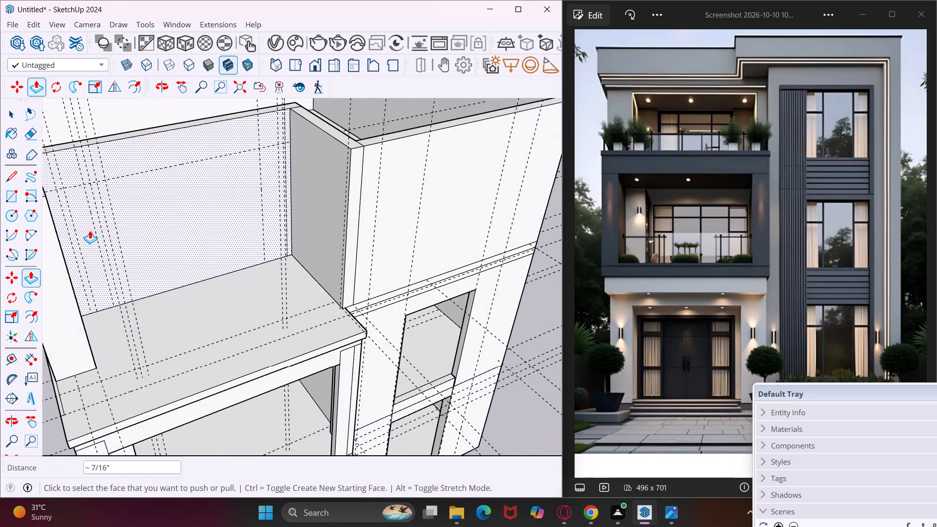
key("Escape")
key("space")
Draw a smaller freehand rectangle on the third-floor balcony's back wall, starting from the horizontal guide and ending well above the floor.
left_click(146, 222)
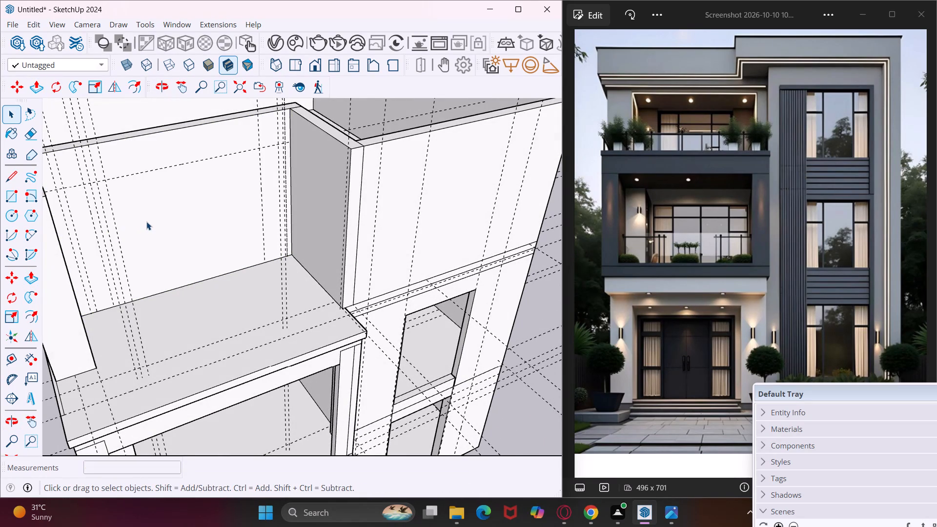
middle_click_drag(146, 222, 113, 217)
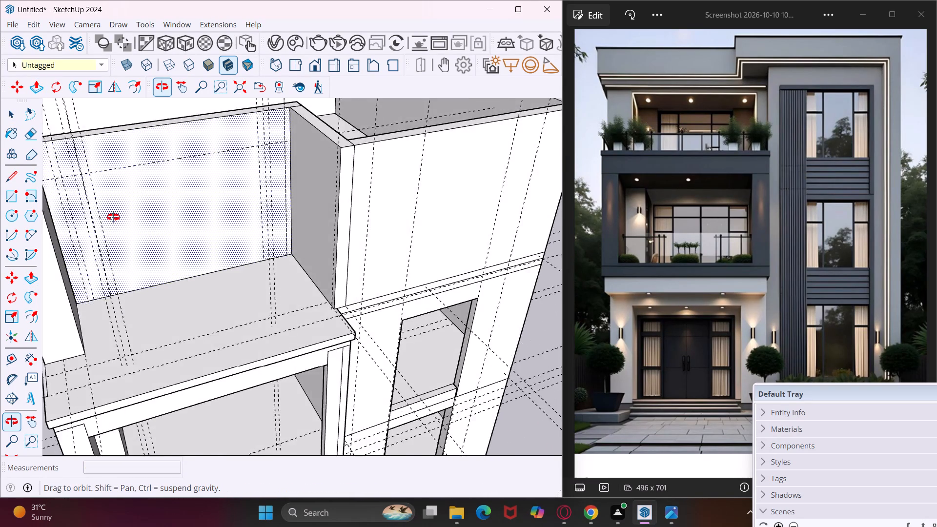
middle_click_drag(113, 217, 74, 214)
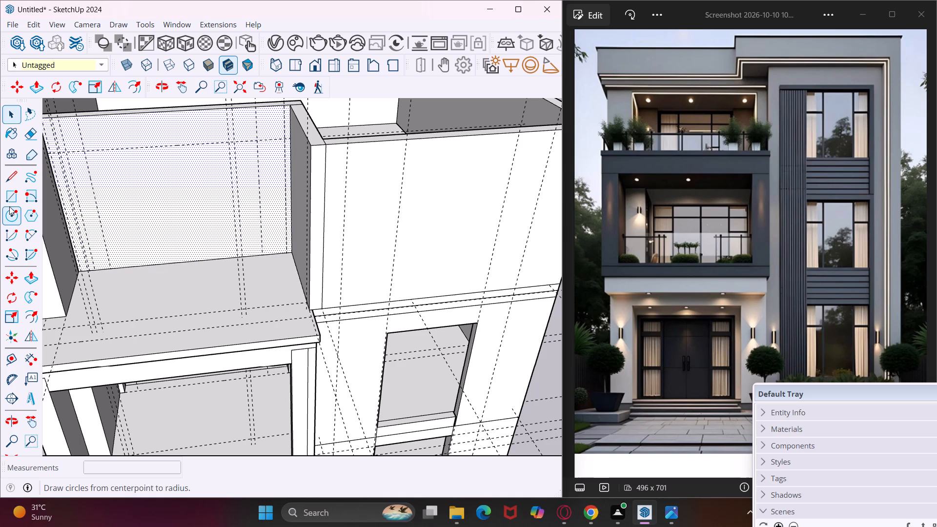
left_click(10, 200)
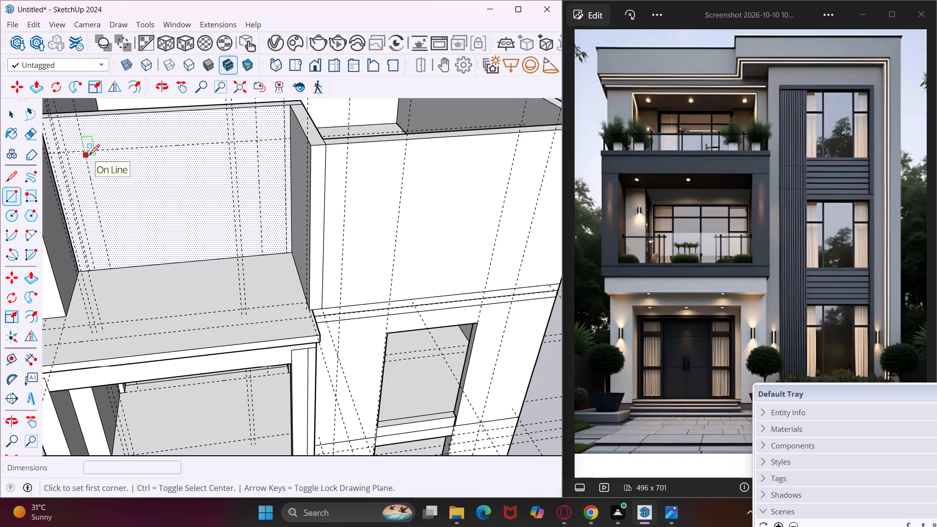
left_click(85, 152)
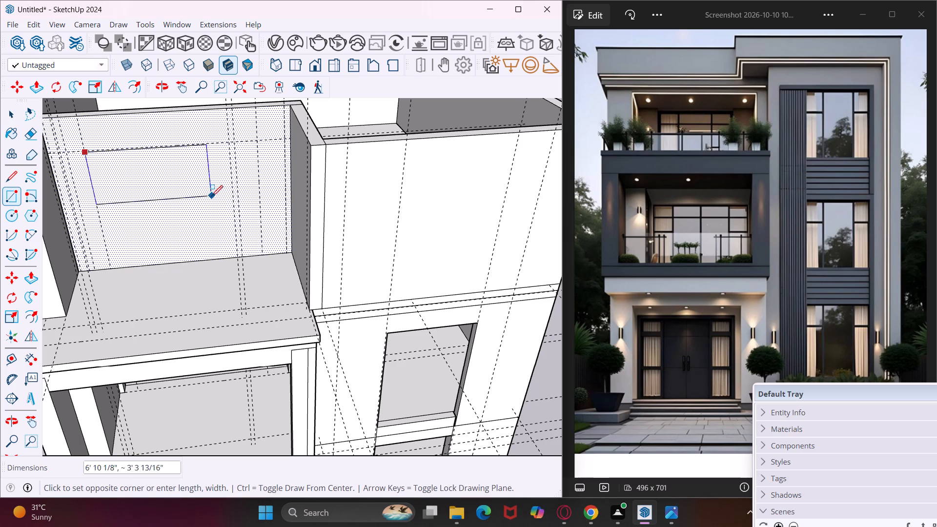
left_click(228, 198)
key("Escape")
key("space")
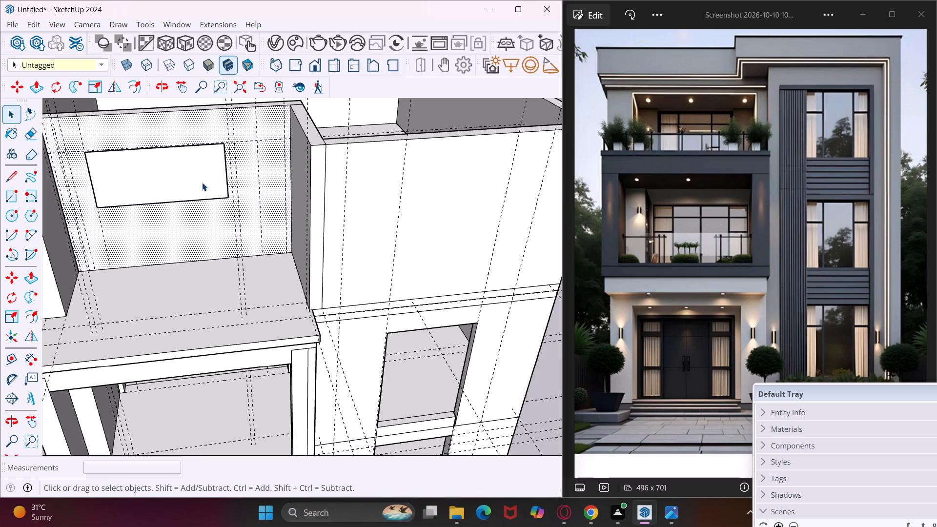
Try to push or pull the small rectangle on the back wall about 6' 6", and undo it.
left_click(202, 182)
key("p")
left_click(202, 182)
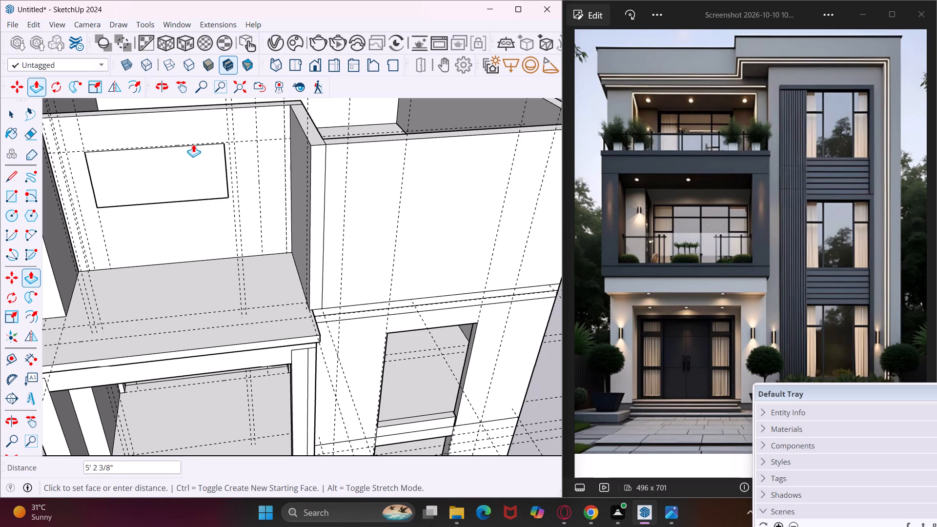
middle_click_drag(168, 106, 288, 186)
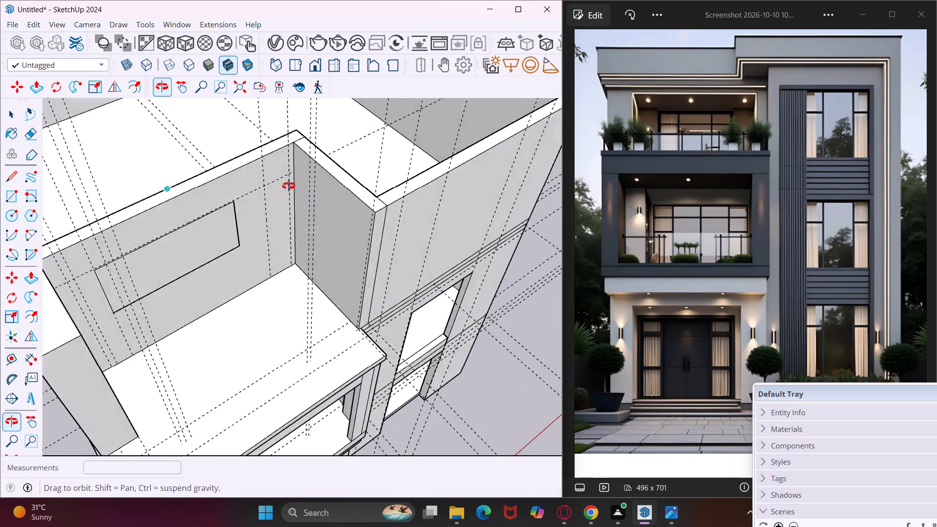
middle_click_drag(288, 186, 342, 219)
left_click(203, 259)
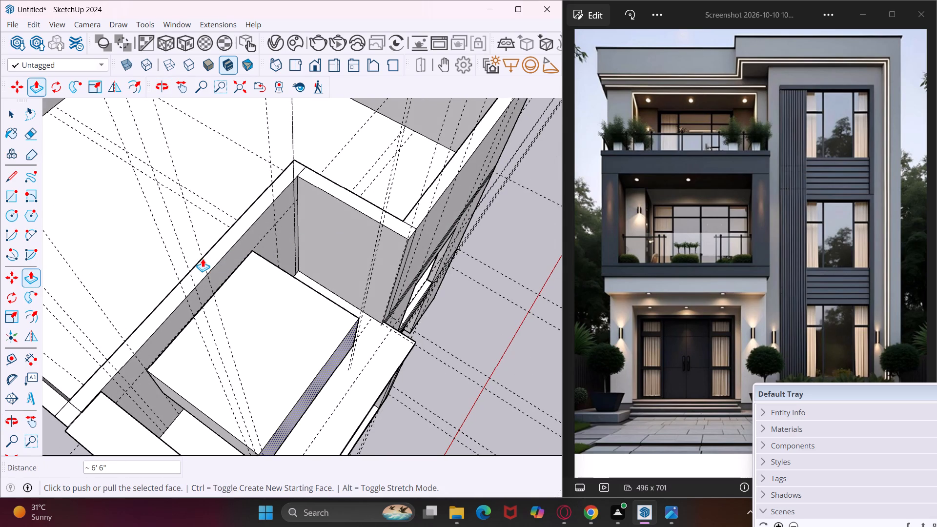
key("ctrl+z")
Push the small rectangle on the back wall inward about 9 1/16", to the wall's rear top edge.
left_click(238, 283)
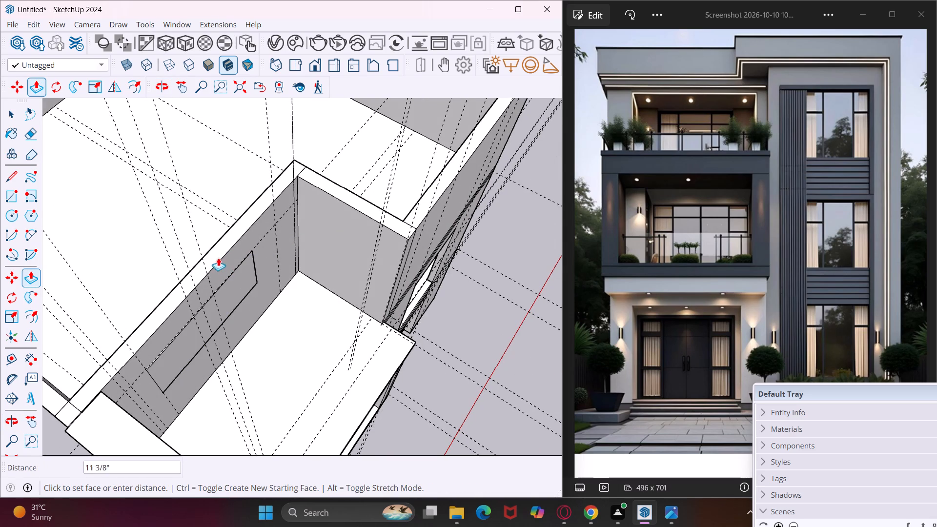
left_click(211, 251)
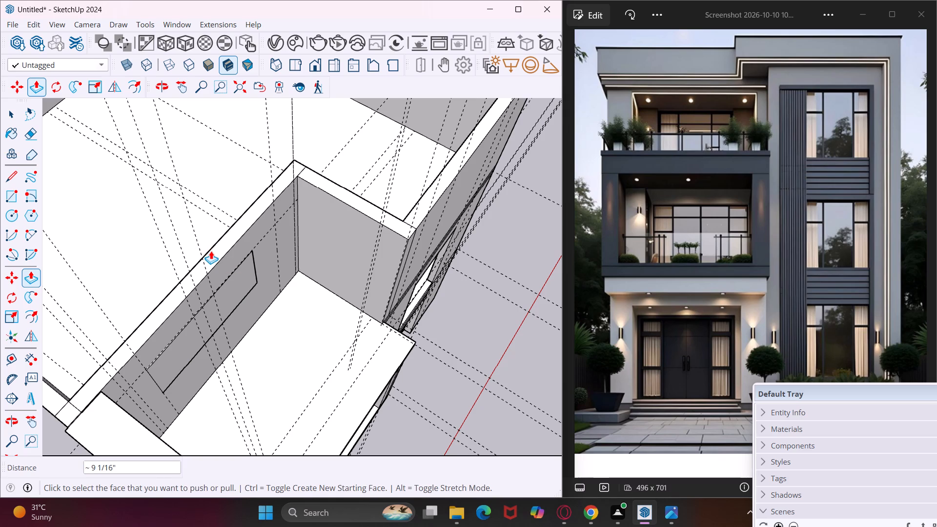
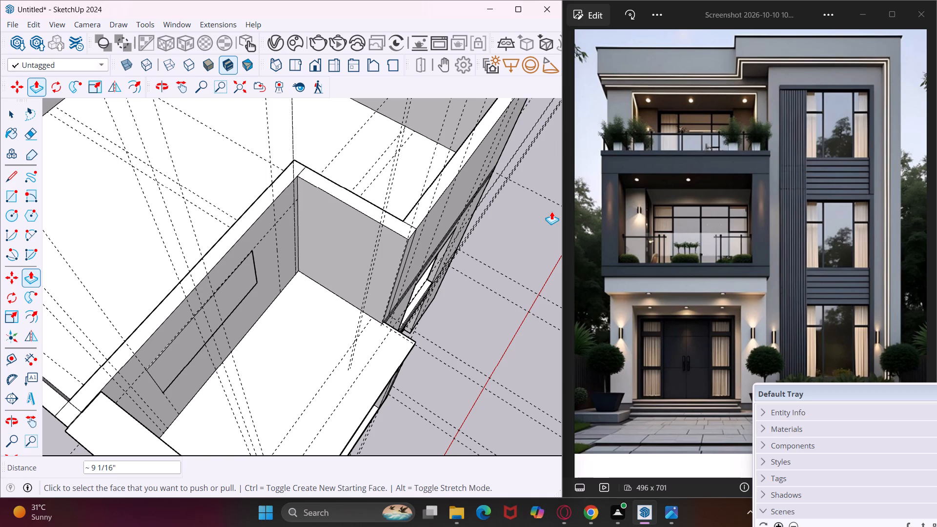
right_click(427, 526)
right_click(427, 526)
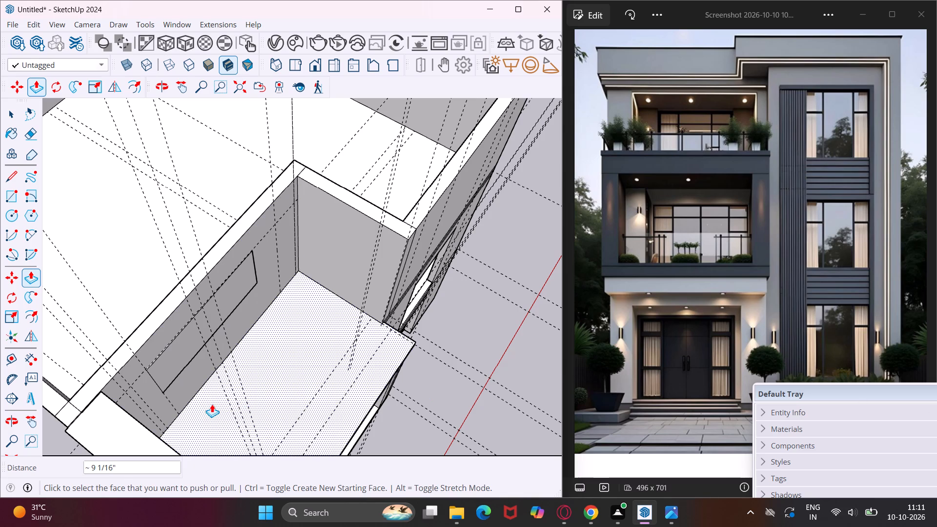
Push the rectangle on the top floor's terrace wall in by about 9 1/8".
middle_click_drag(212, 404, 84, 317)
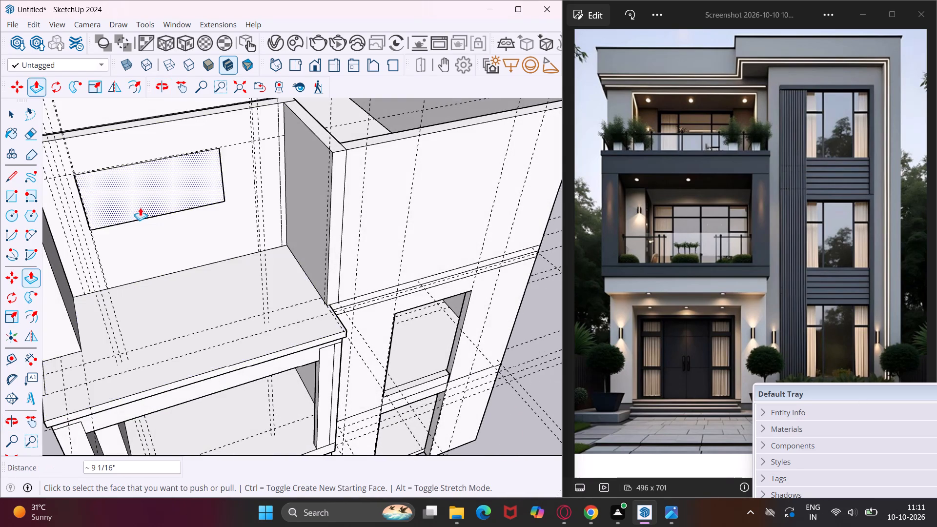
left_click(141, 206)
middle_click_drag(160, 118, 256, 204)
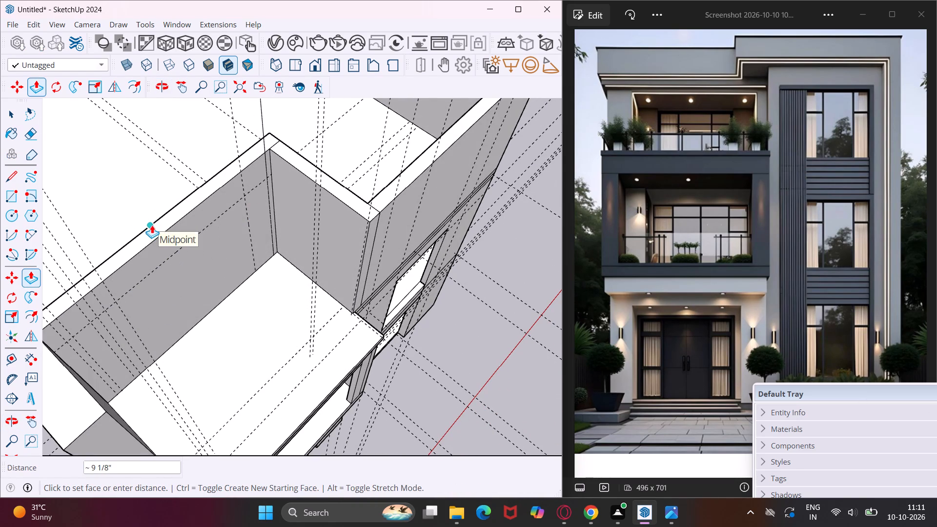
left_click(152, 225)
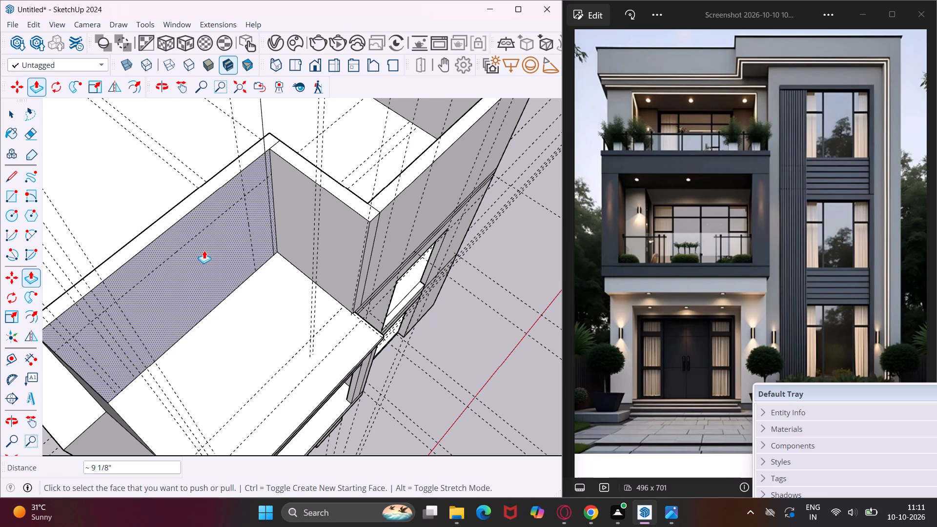
Push the top face of the wall behind the top-floor terrace down by 10'.
middle_click_drag(204, 250, 121, 221)
scroll(121, 219, "down", 5)
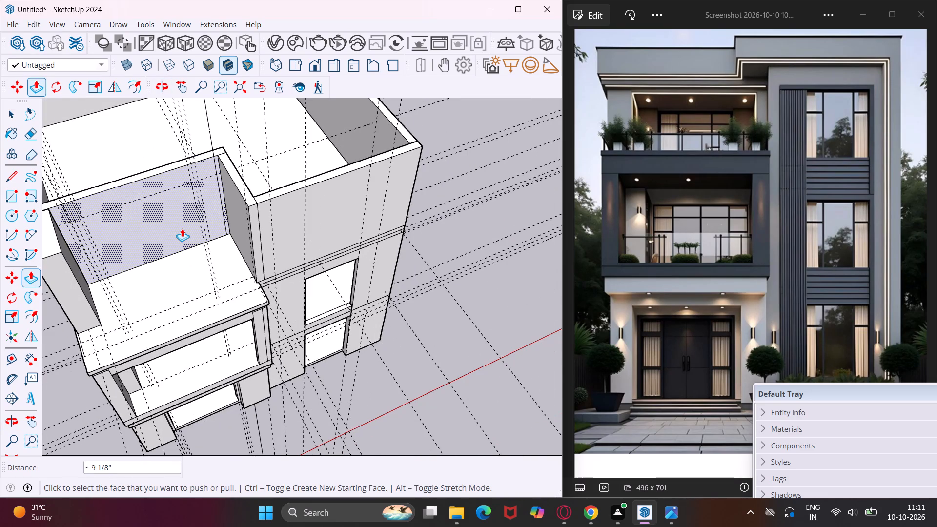
middle_click_drag(182, 228, 311, 146)
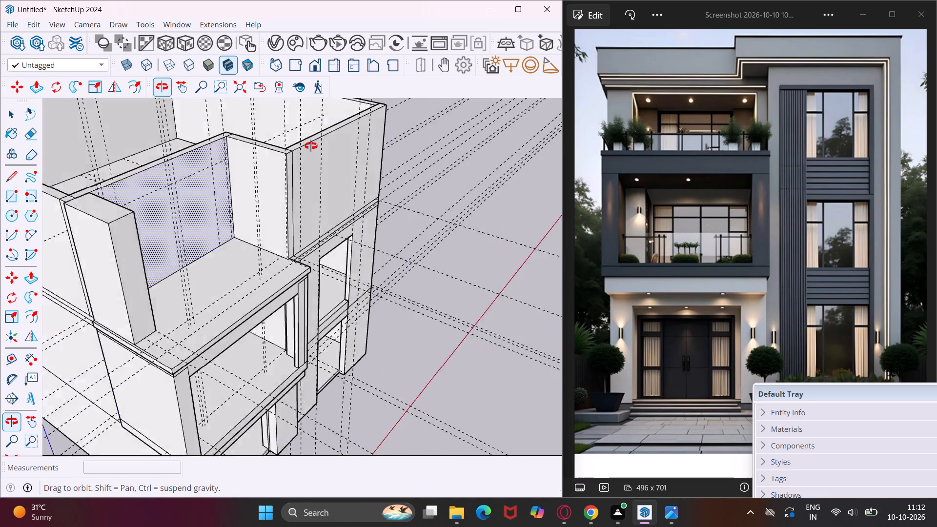
middle_click_drag(311, 146, 181, 177)
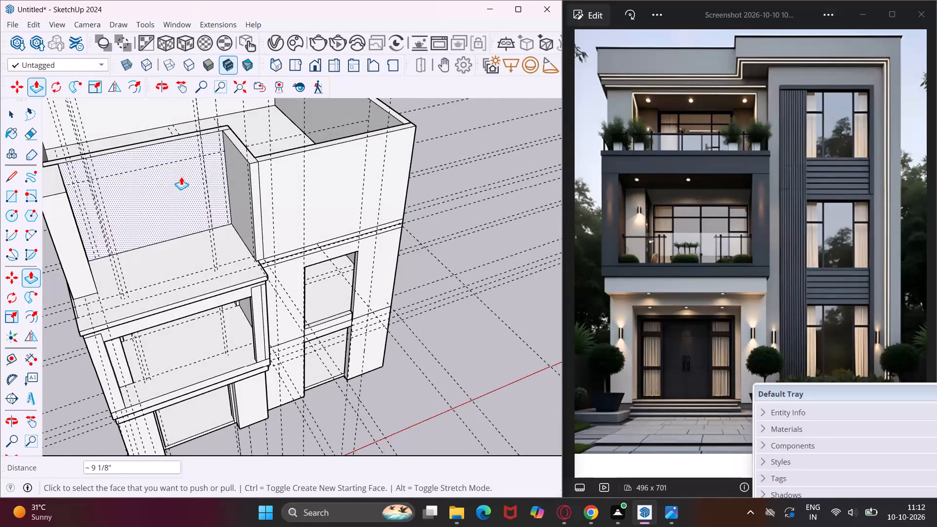
middle_click_drag(181, 177, 438, 205)
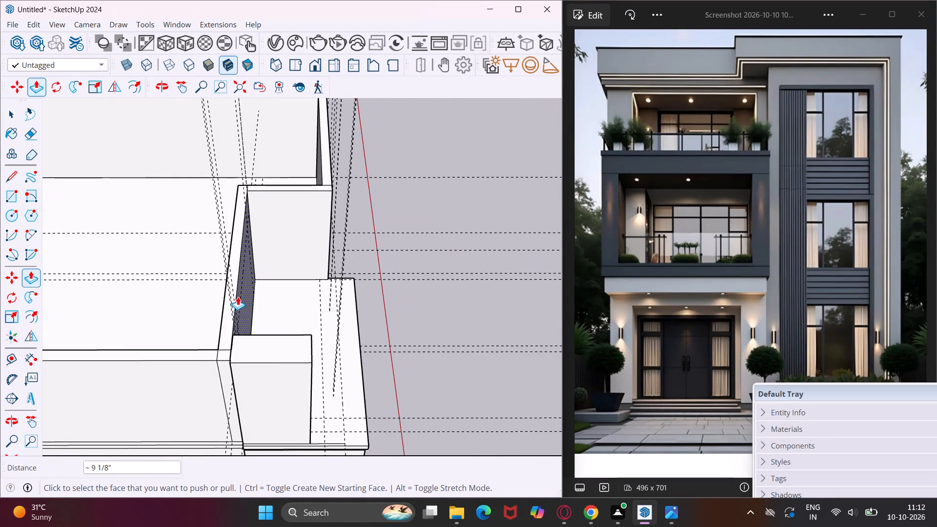
left_click(226, 307)
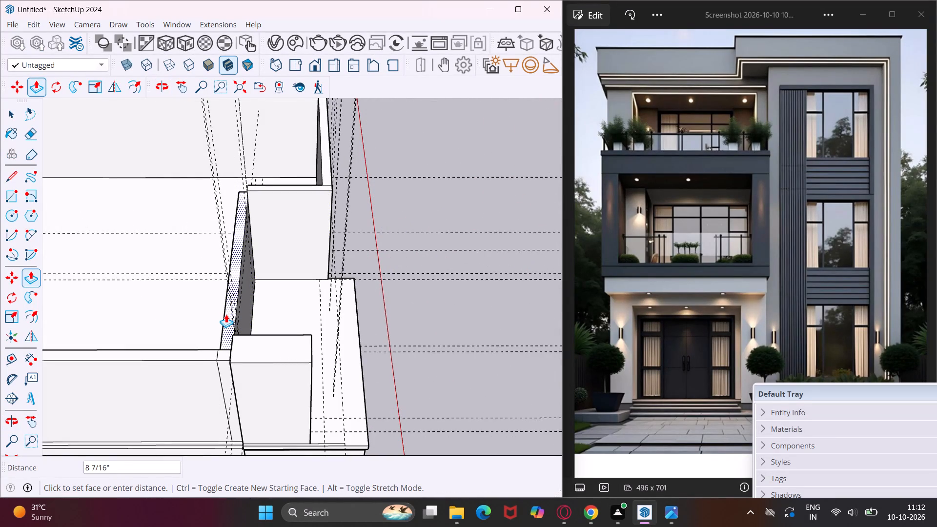
type("10'")
key("Return")
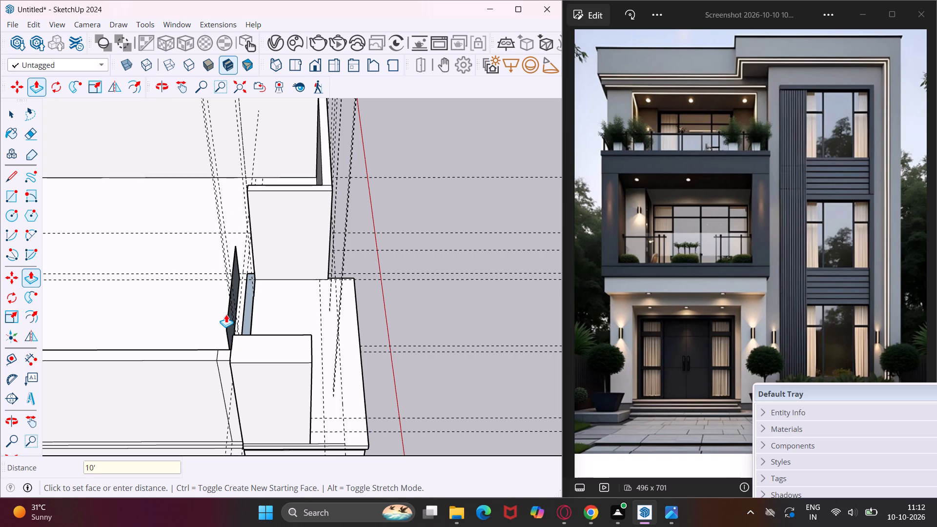
Delete the two faces of the floating rectangular panel behind the top-floor terrace.
middle_click_drag(256, 290, 210, 291)
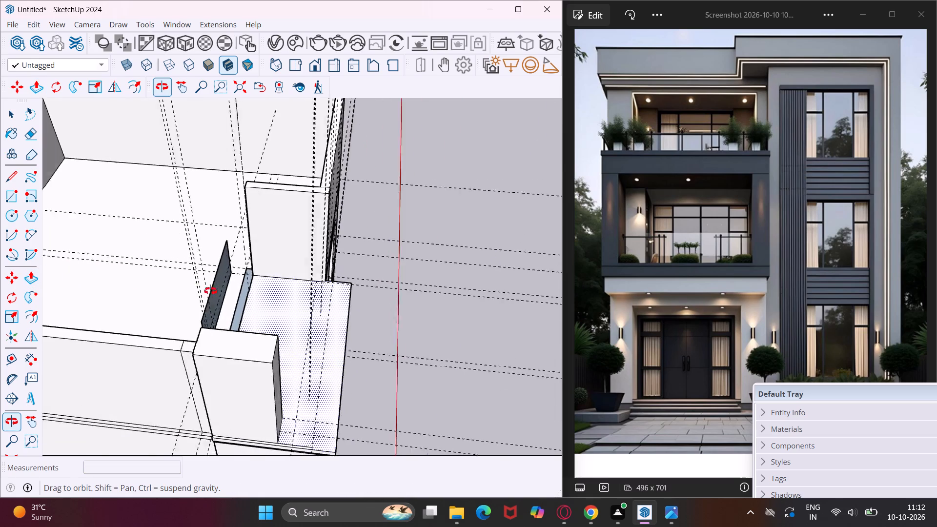
middle_click_drag(210, 291, 66, 301)
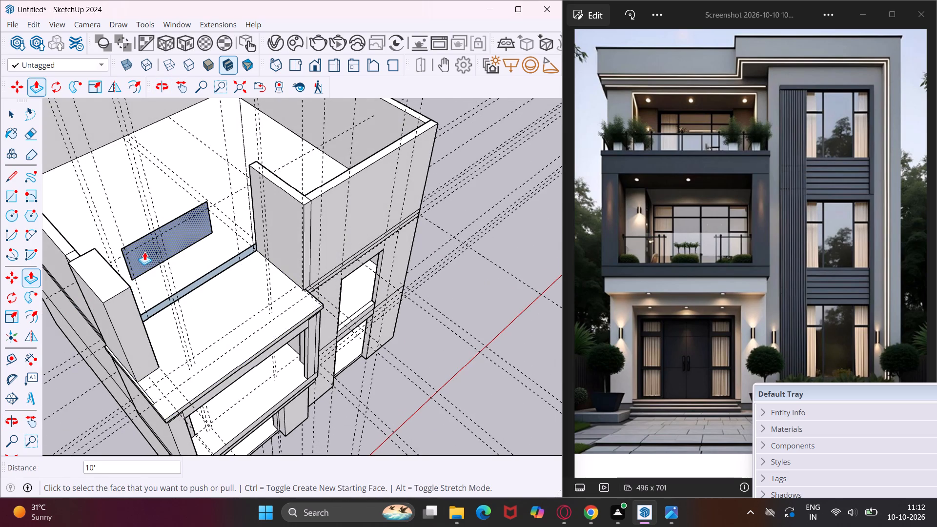
key("Escape")
key("space")
left_click(144, 252)
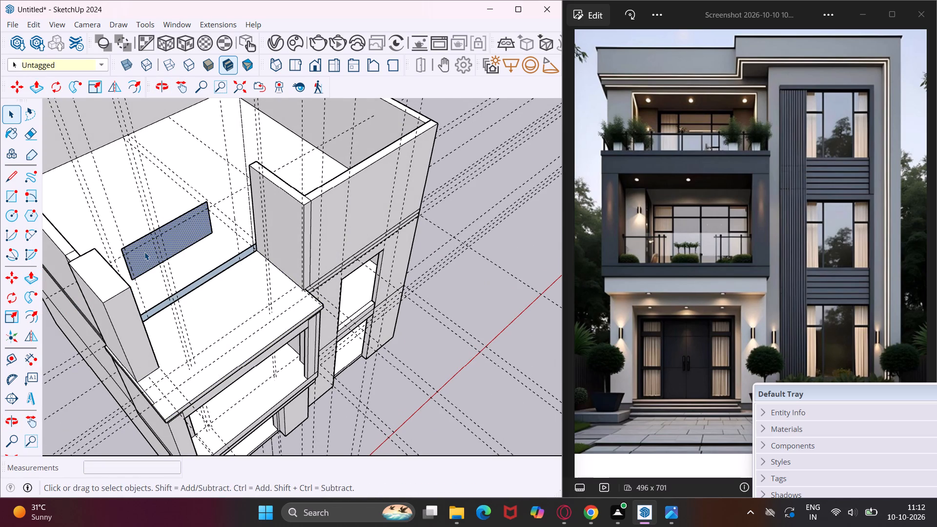
key("Delete")
left_click(144, 252)
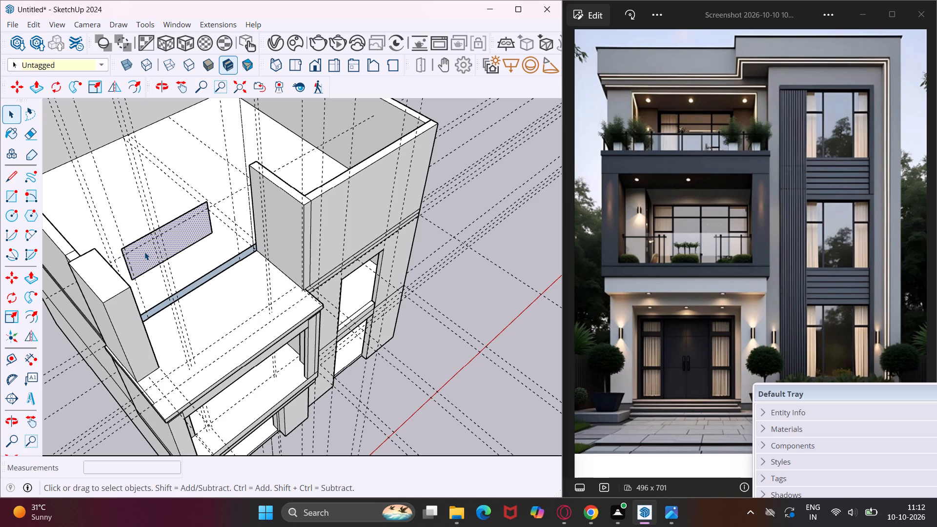
key("Delete")
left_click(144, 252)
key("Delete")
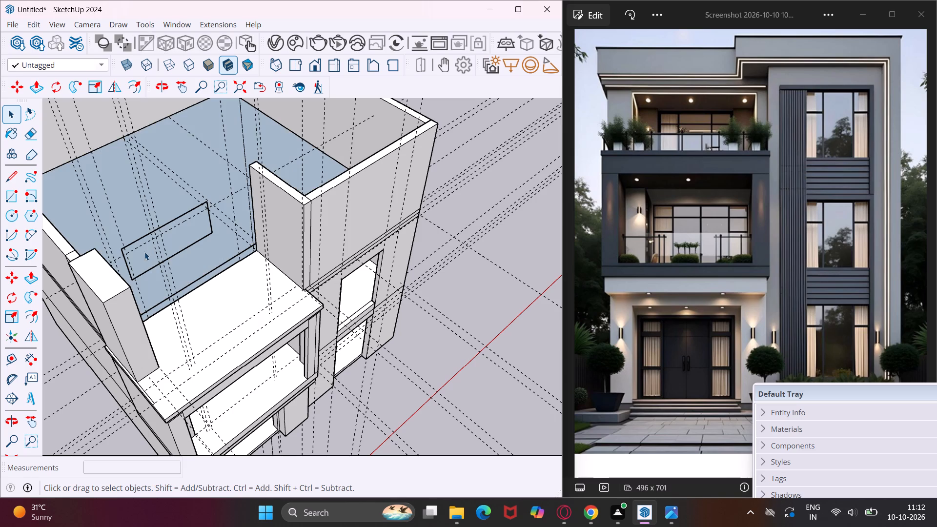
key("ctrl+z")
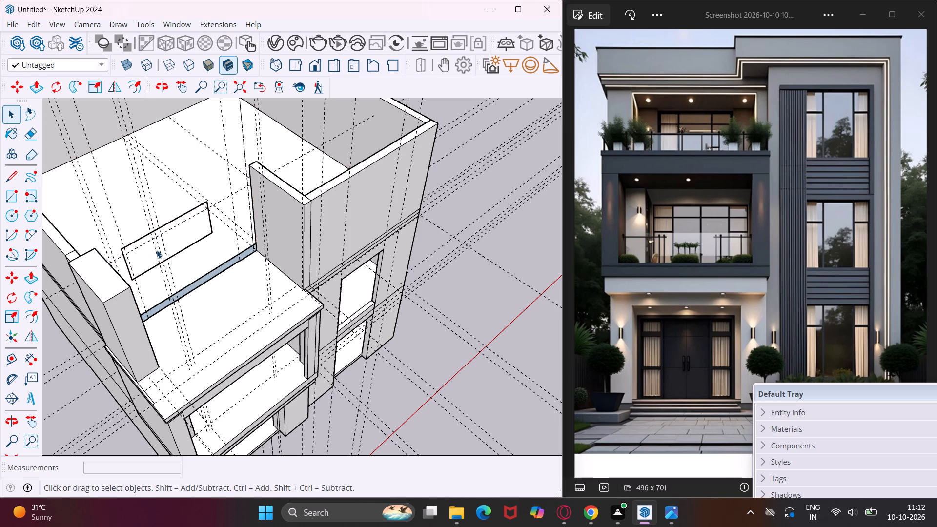
Erase the four leftover edges of the floating rectangle behind the top-floor terrace.
middle_click_drag(176, 246, 86, 152)
scroll(146, 155, "up", 2)
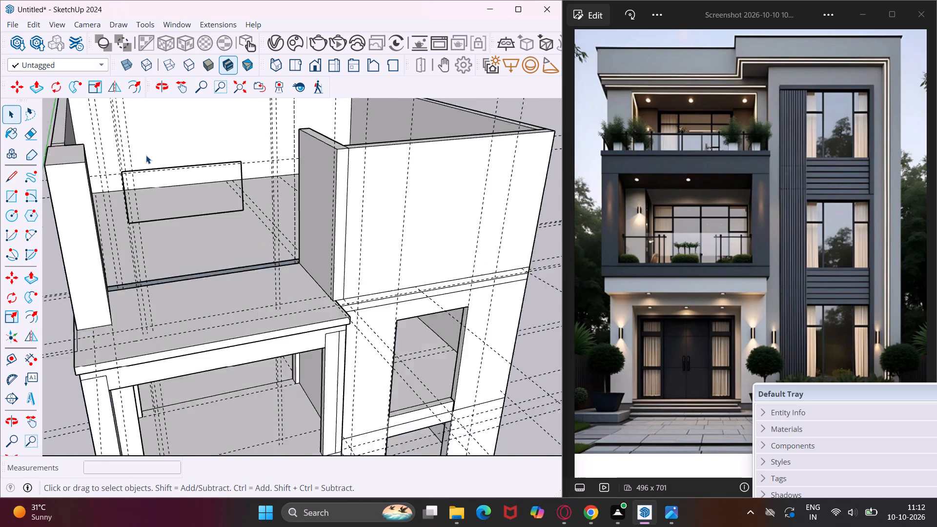
scroll(146, 155, "up", 6)
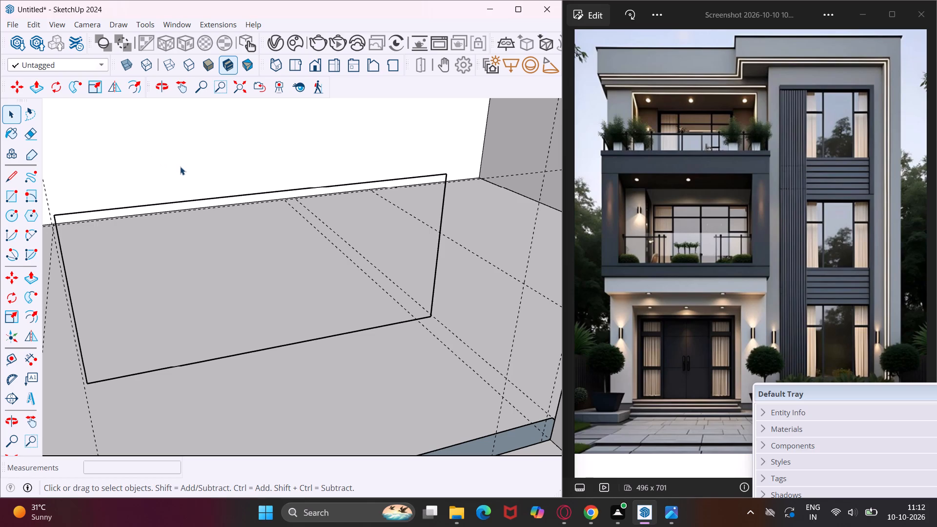
key("e")
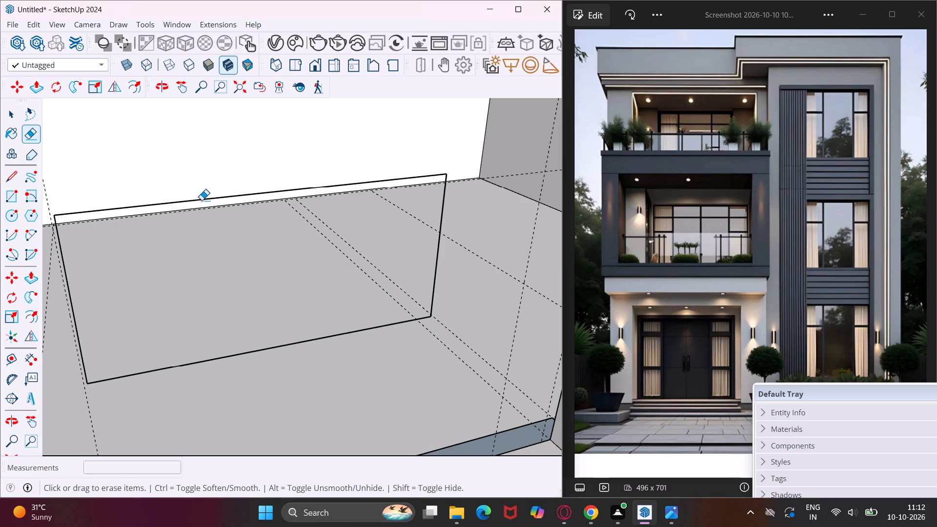
left_click(200, 198)
left_click(200, 198)
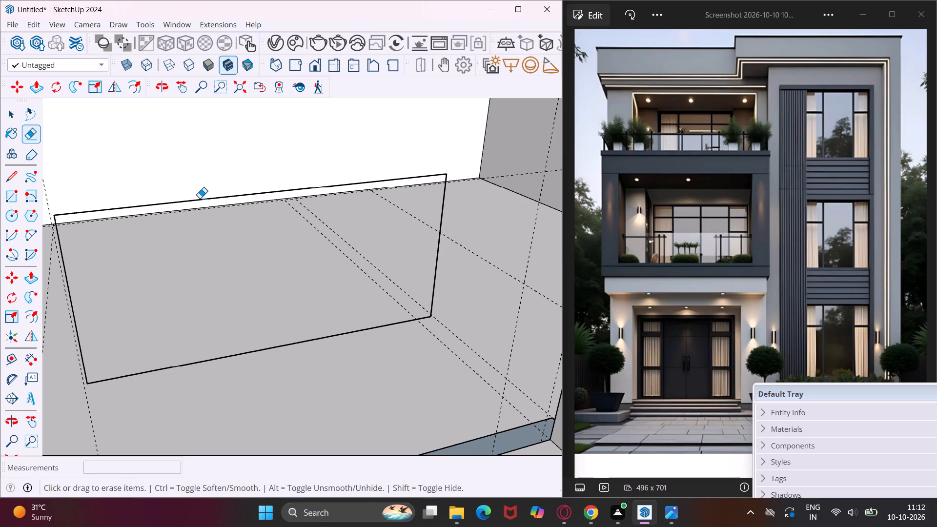
left_click(200, 199)
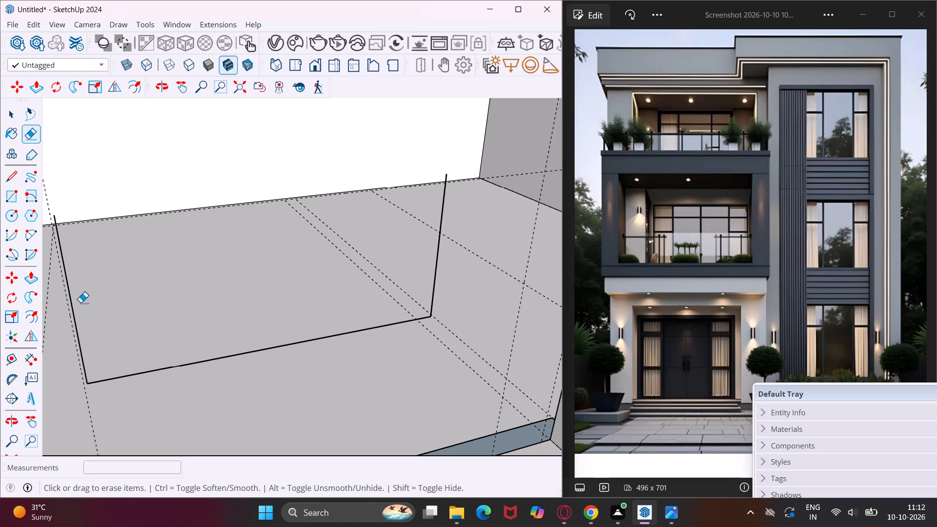
left_click(73, 312)
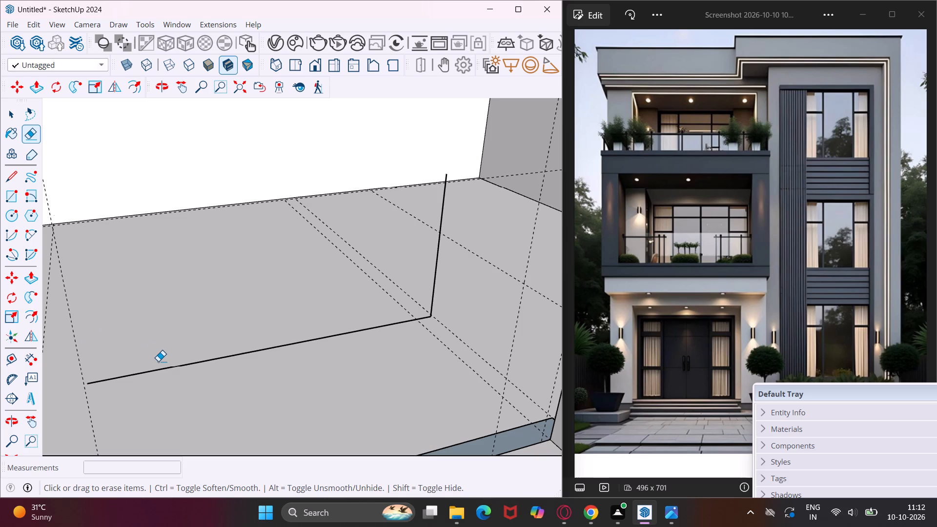
left_click(166, 368)
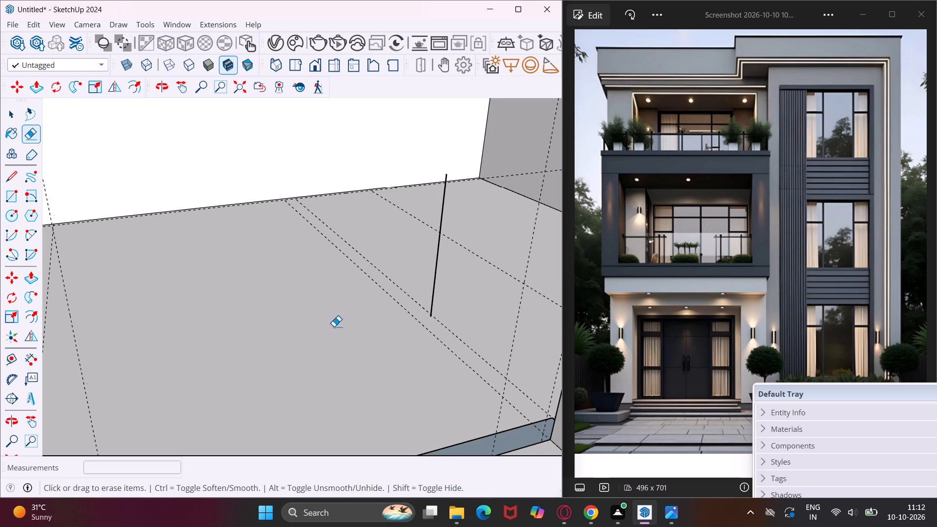
left_click(435, 277)
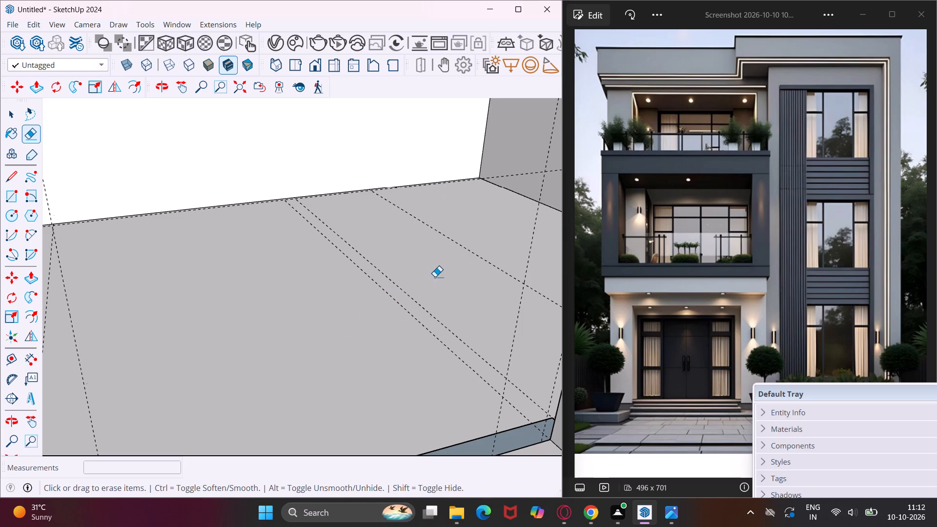
key("Escape")
key("space")
Draw a 6' by about 6' 7 3/8" window rectangle between the guides on the top floor's front wall, above the existing window openings.
scroll(257, 291, "down", 9)
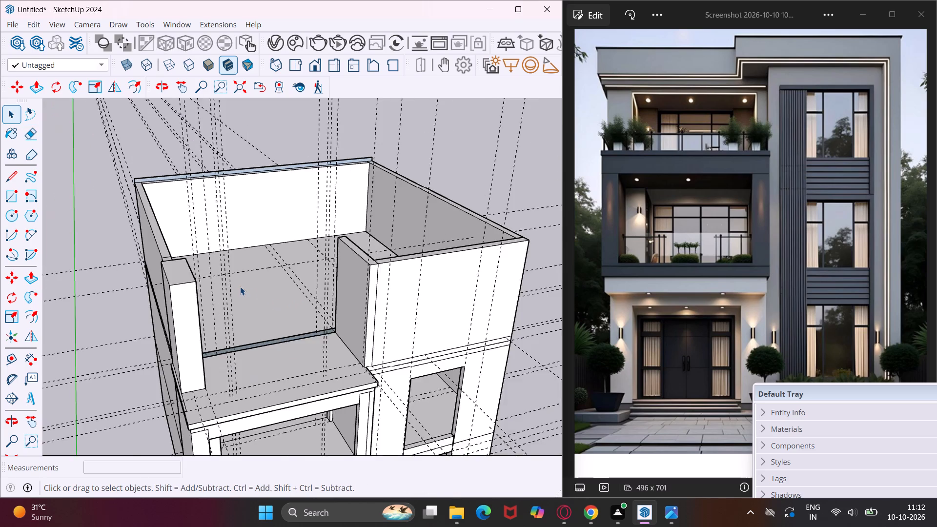
scroll(240, 286, "down", 2)
scroll(414, 336, "up", 1)
middle_click_drag(385, 324, 357, 304)
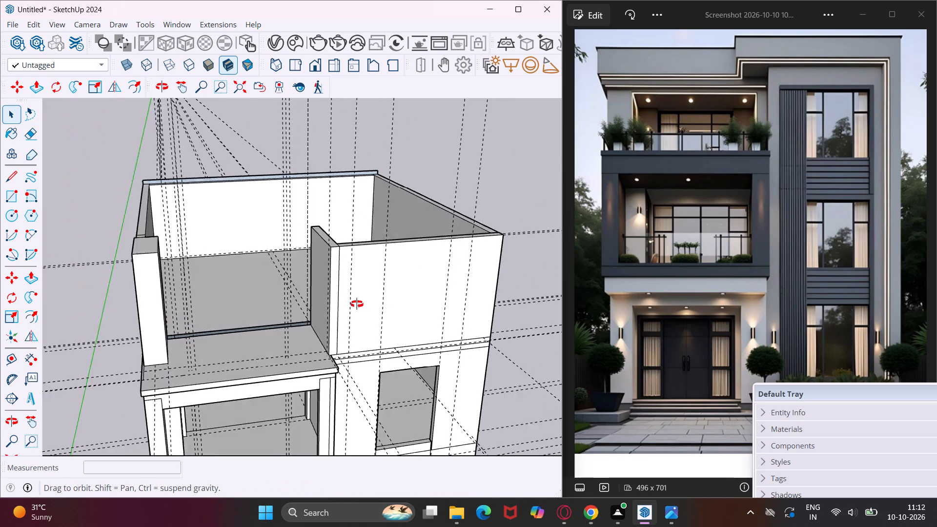
middle_click_drag(357, 304, 284, 188)
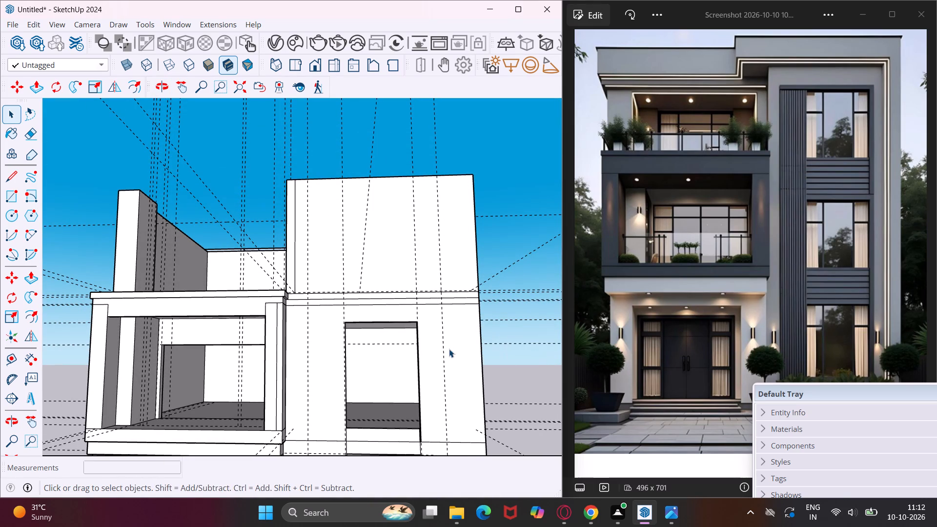
middle_click_drag(449, 349, 399, 374)
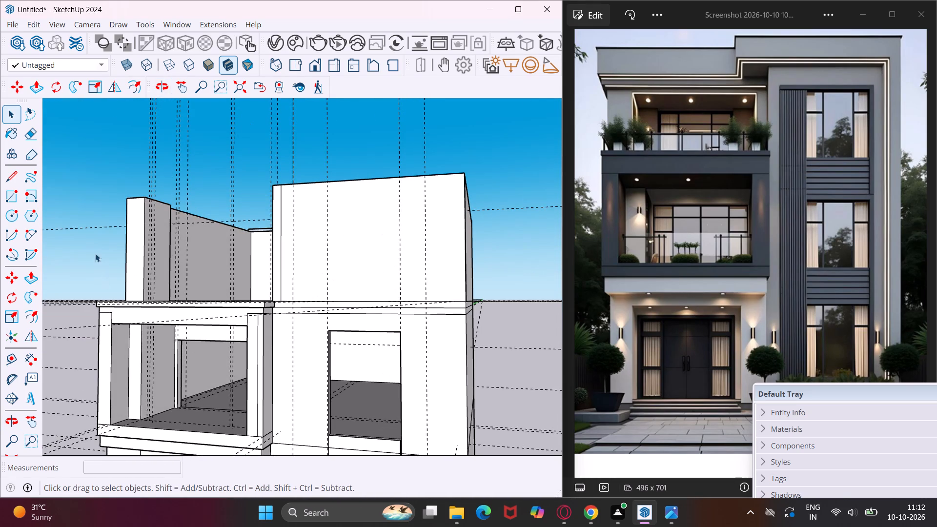
left_click(15, 197)
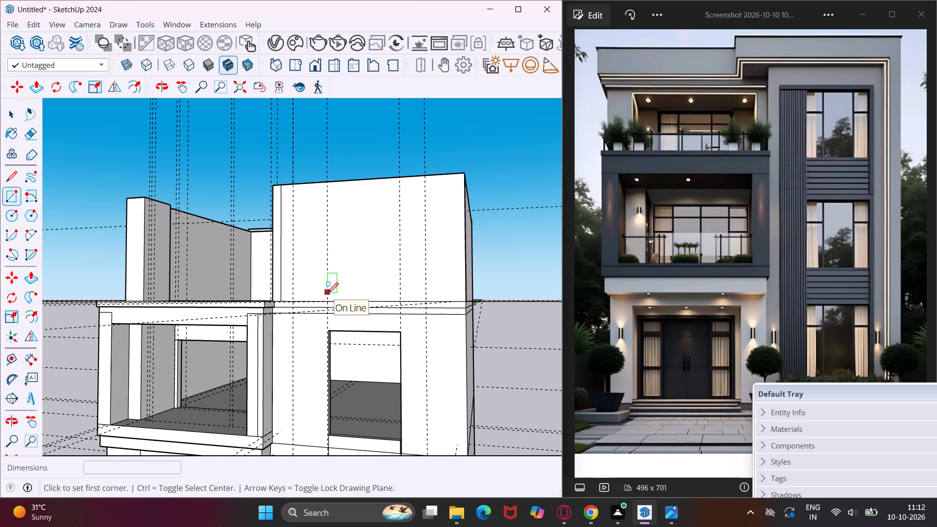
left_click(327, 292)
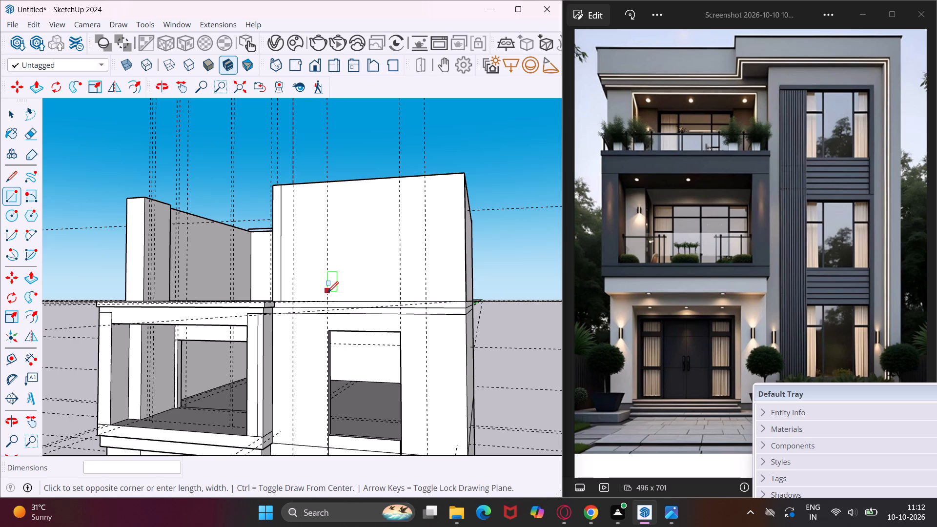
left_click(399, 209)
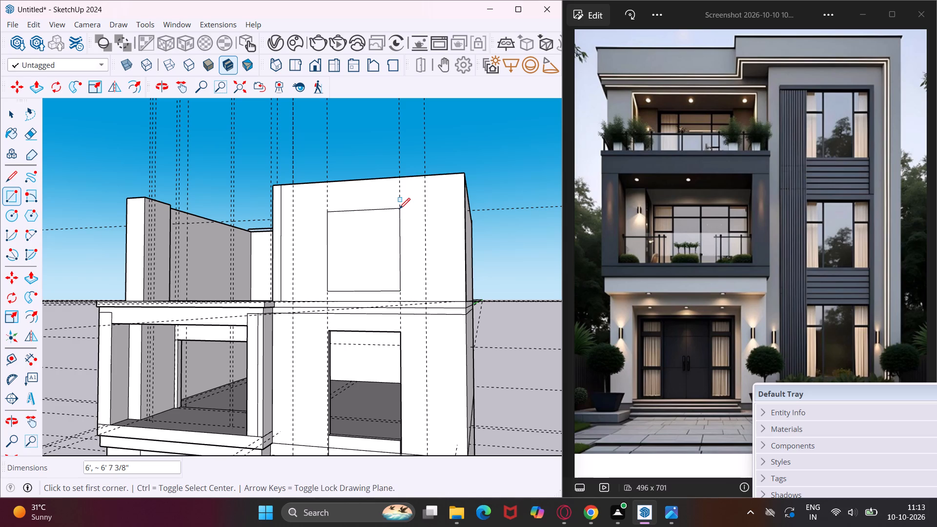
key("Escape")
key("space")
Push the new top-floor window rectangle about 9" through the front wall to cut the opening.
left_click(373, 225)
middle_click_drag(373, 225, 397, 262)
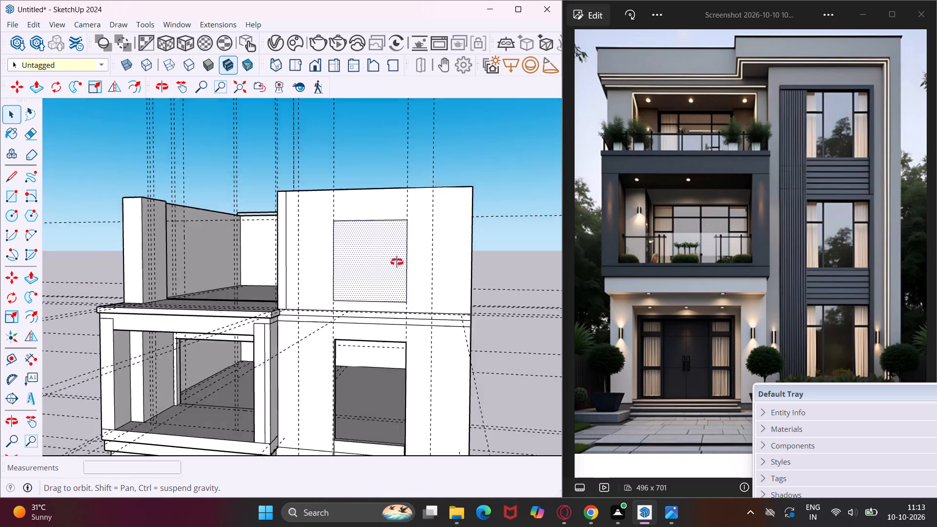
middle_click_drag(397, 262, 489, 406)
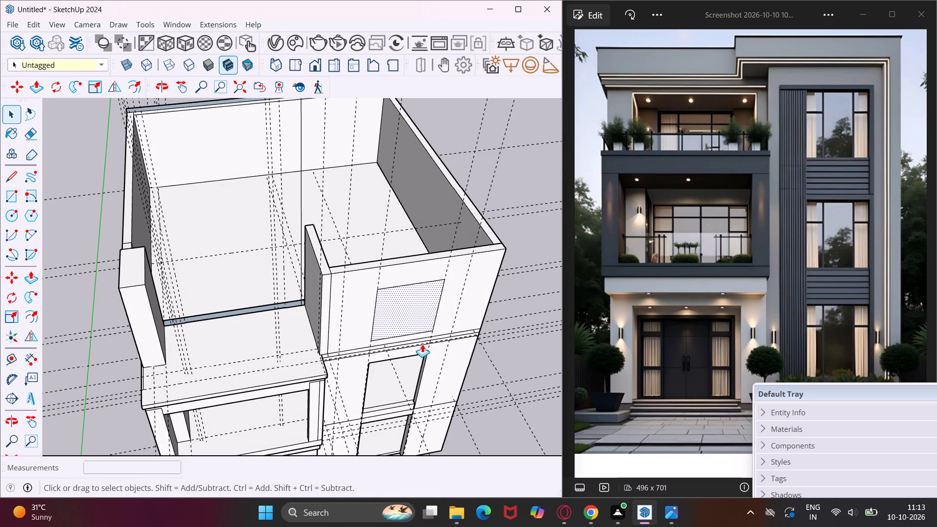
key("p")
left_click(422, 344)
scroll(401, 256, "up", 5)
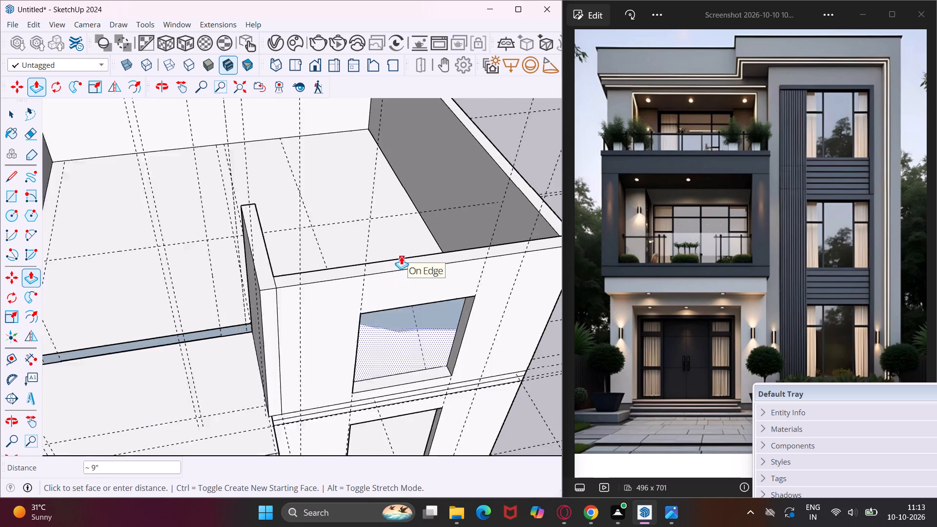
left_click(401, 256)
middle_click_drag(432, 289, 346, 156)
scroll(346, 156, "down", 9)
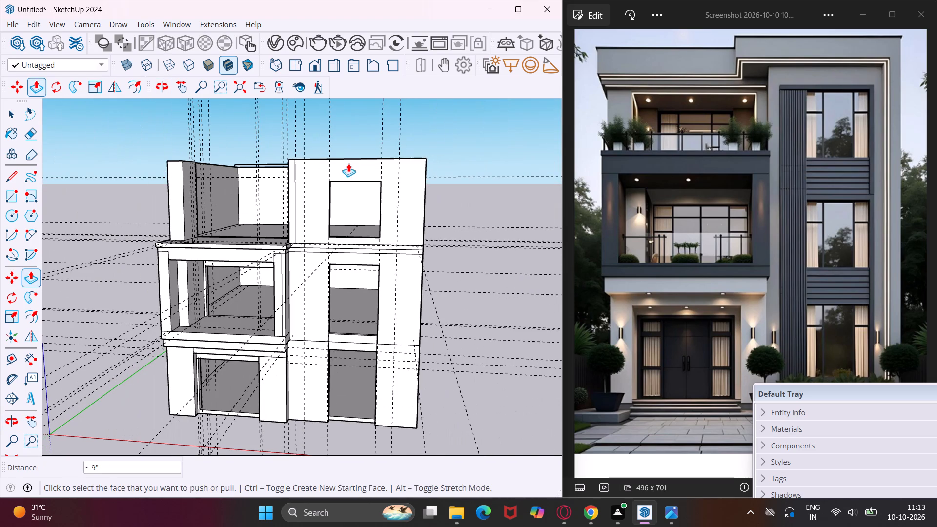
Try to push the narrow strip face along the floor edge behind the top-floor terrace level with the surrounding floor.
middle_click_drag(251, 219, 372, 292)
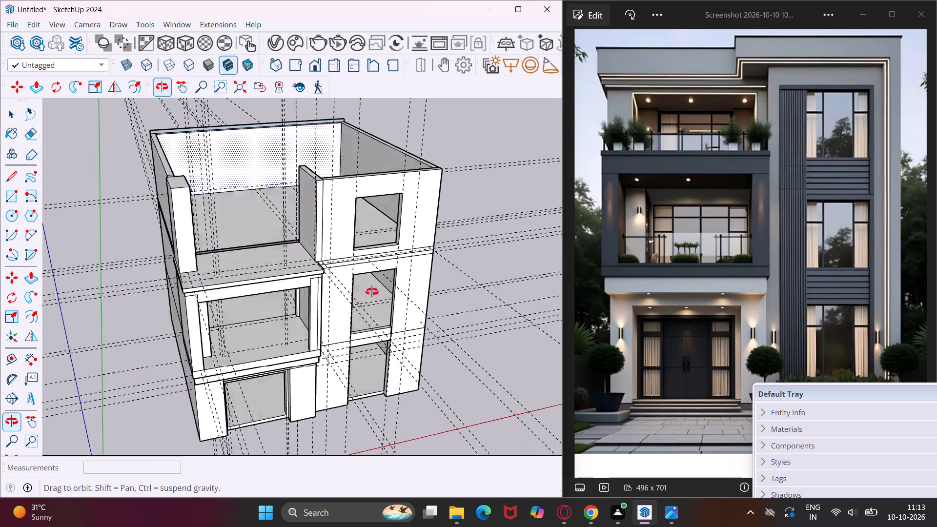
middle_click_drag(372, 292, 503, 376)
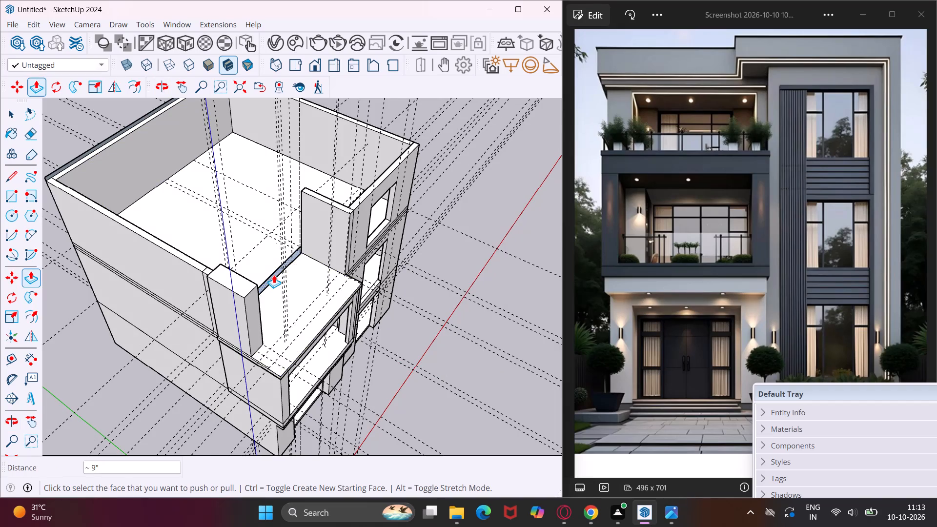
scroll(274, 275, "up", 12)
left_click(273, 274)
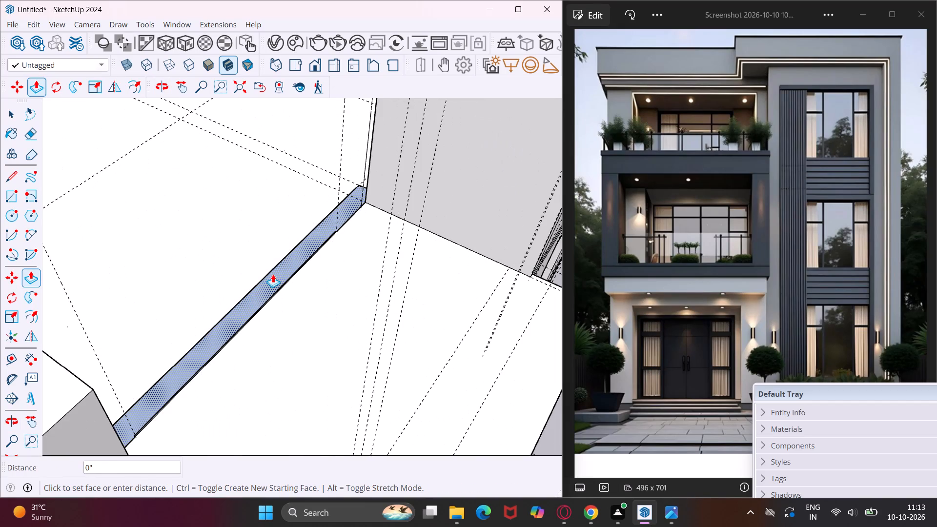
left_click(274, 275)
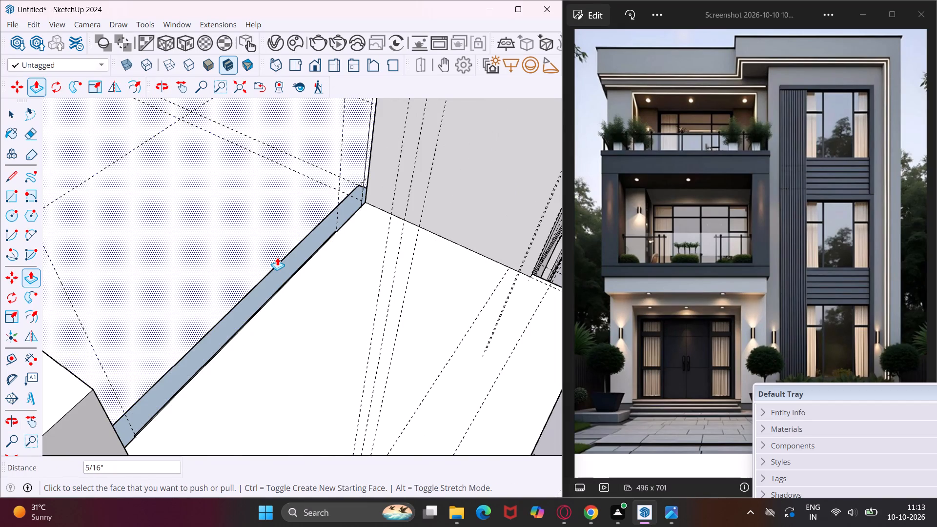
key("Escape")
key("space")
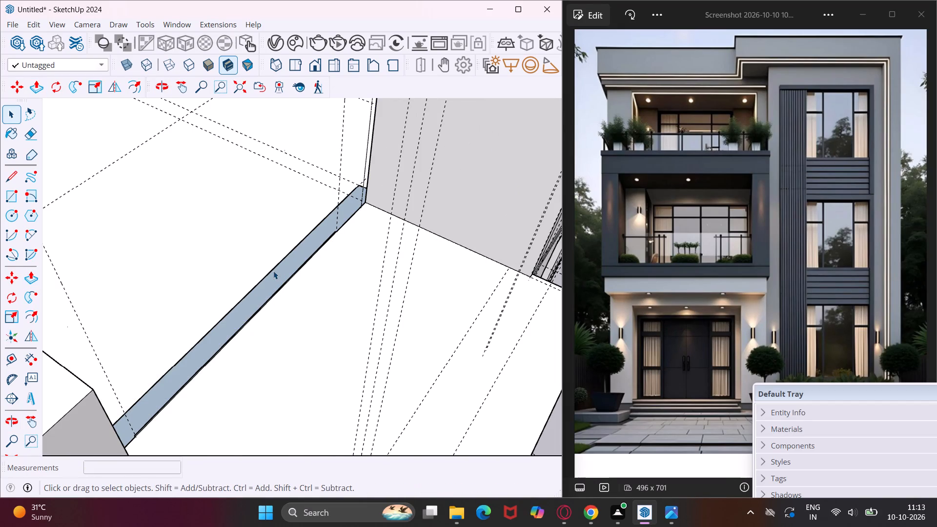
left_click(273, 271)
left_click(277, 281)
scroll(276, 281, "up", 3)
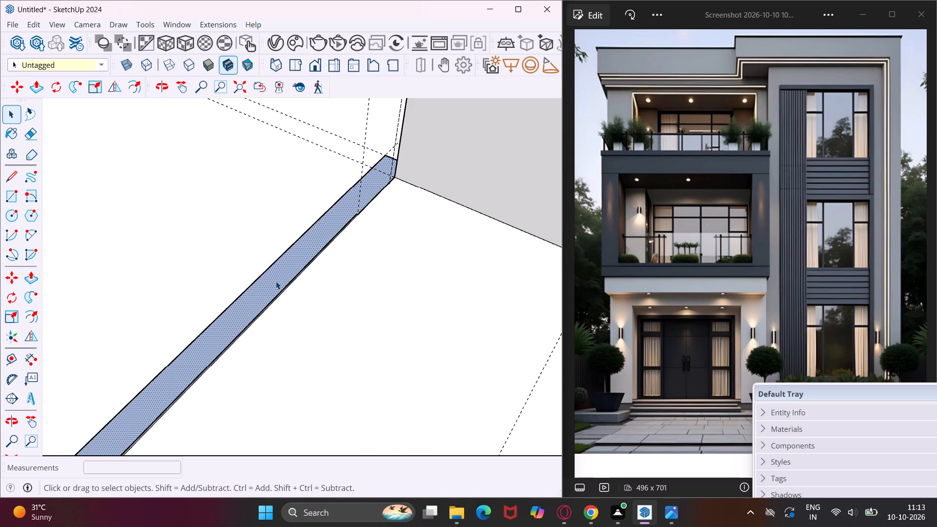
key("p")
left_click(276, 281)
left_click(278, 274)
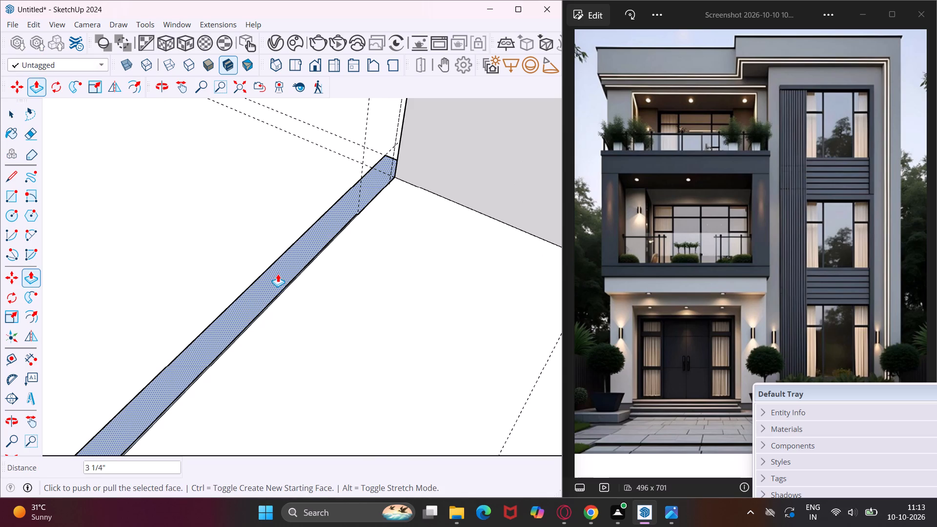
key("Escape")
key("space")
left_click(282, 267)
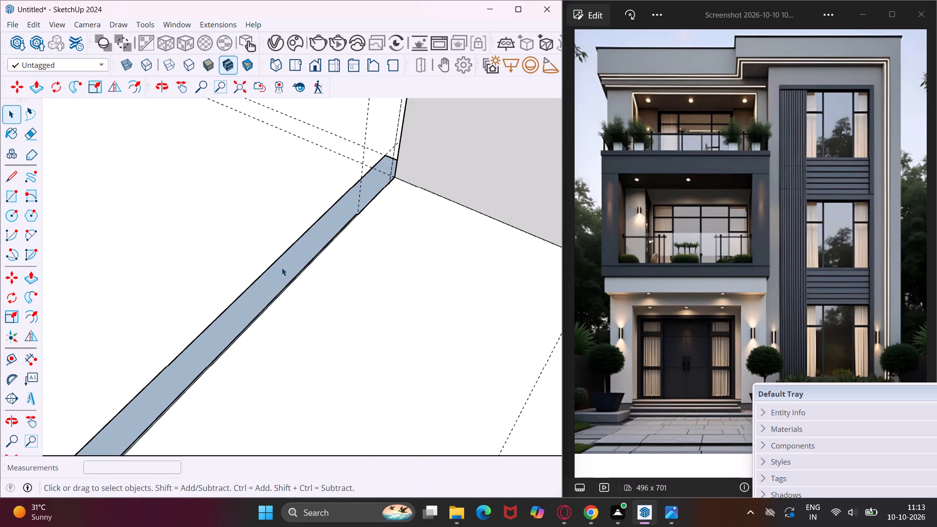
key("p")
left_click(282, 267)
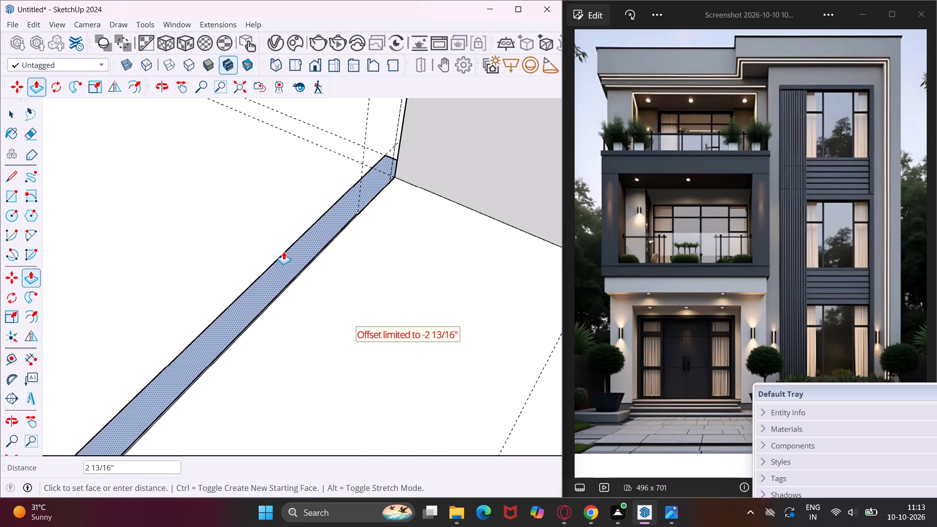
Undo the recent edits back to the intact full-height wall behind the top-floor terrace.
key("ctrl+z")
key("ctrl+z")
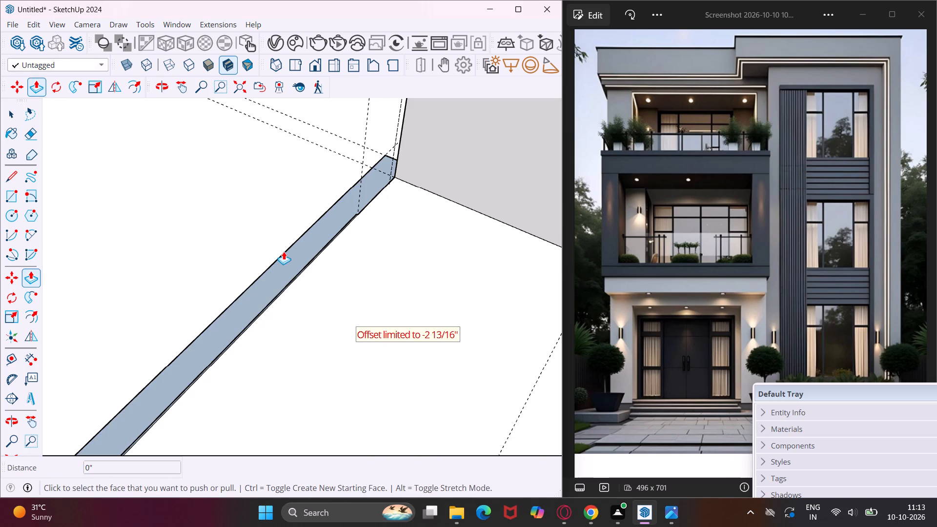
key("ctrl+z")
key("ctrl+z")
scroll(284, 251, "down", 7)
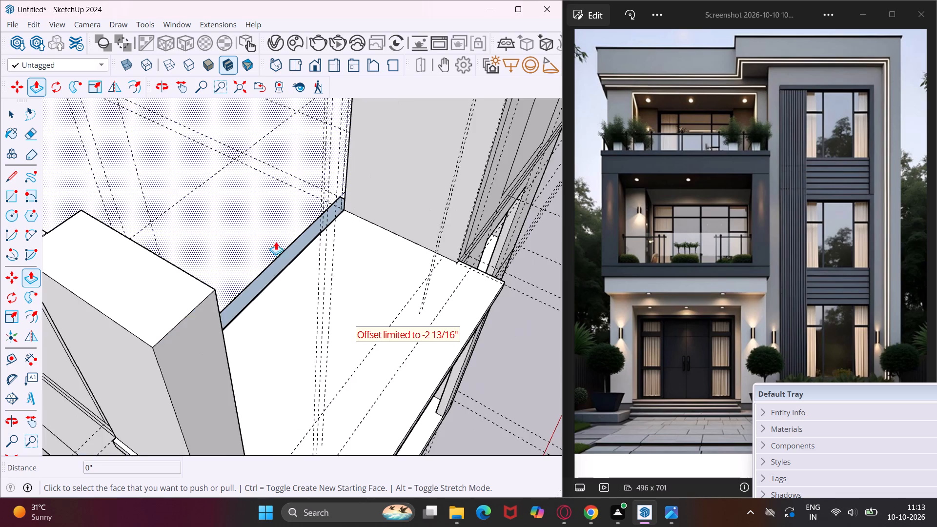
scroll(274, 240, "down", 6)
scroll(274, 240, "up", 1)
key("ctrl+z")
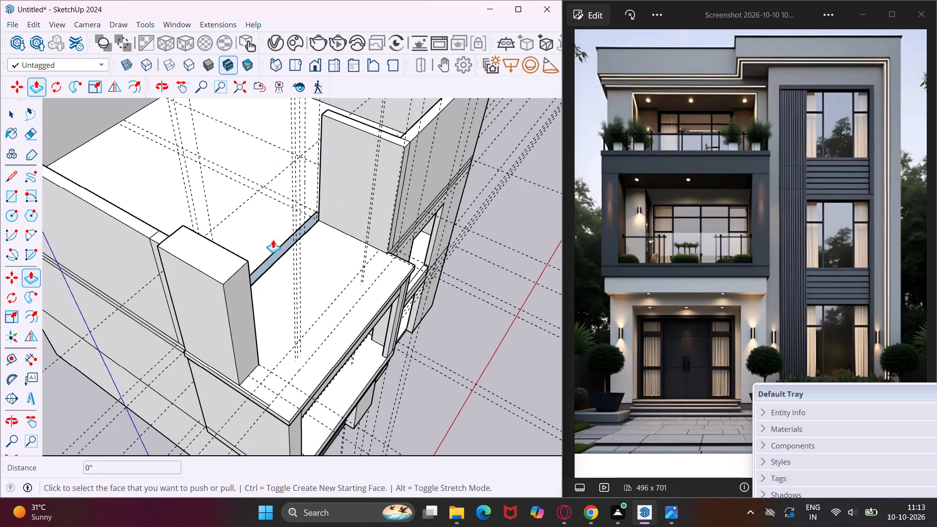
key("ctrl+z")
key("ctrl+z")
key("ctrl+z")
key("ctrl+z")
key("ctrl+z")
key("ctrl+z")
key("ctrl+z")
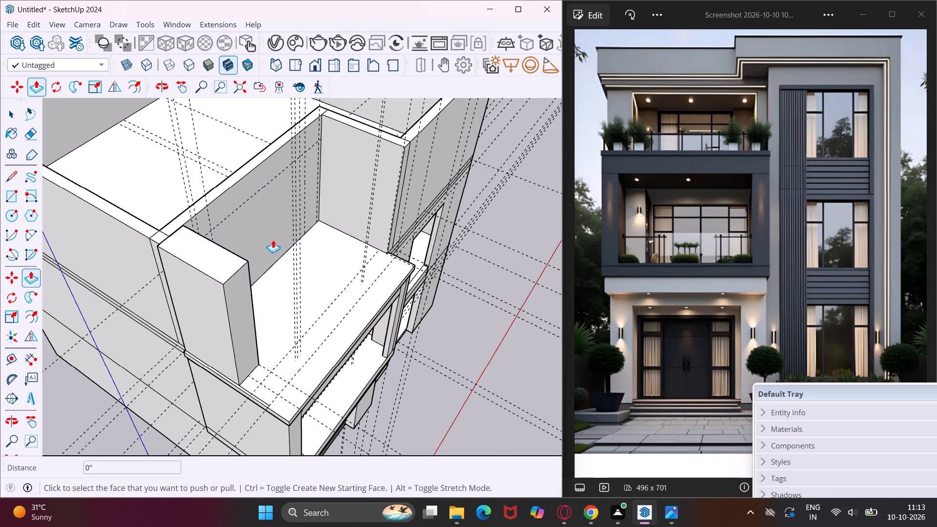
Draw an edge about 9 5/16" long across the top of the terrace's back wall, from the vertical guide nearest the freestanding pier.
scroll(234, 169, "up", 8)
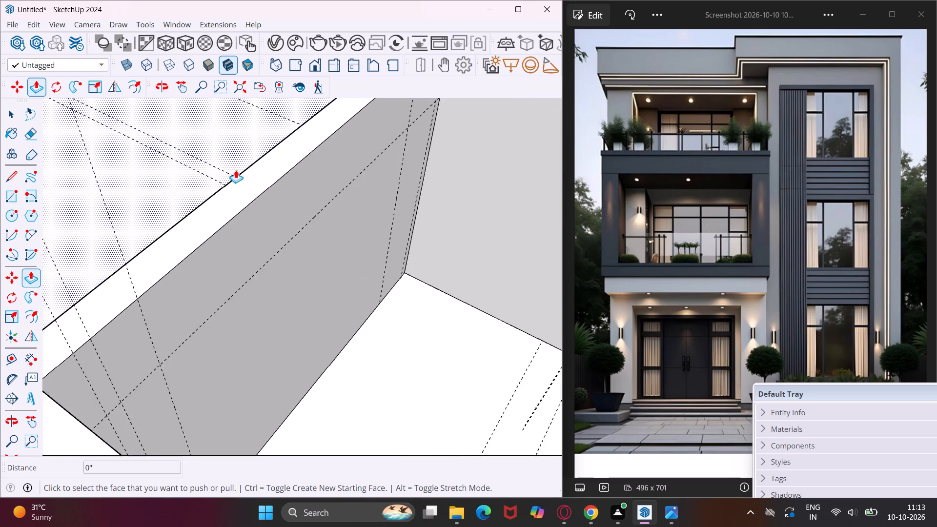
scroll(244, 191, "down", 5)
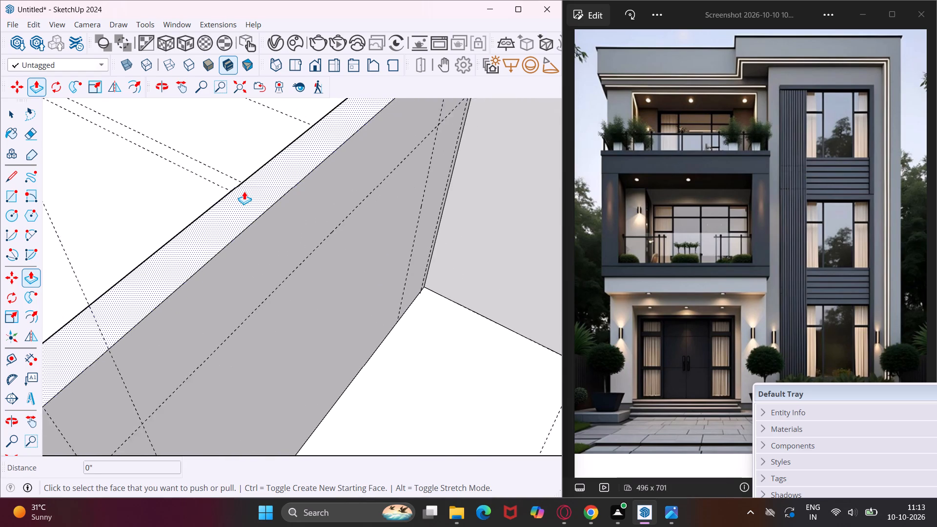
scroll(244, 191, "down", 4)
middle_click_drag(244, 191, 234, 187)
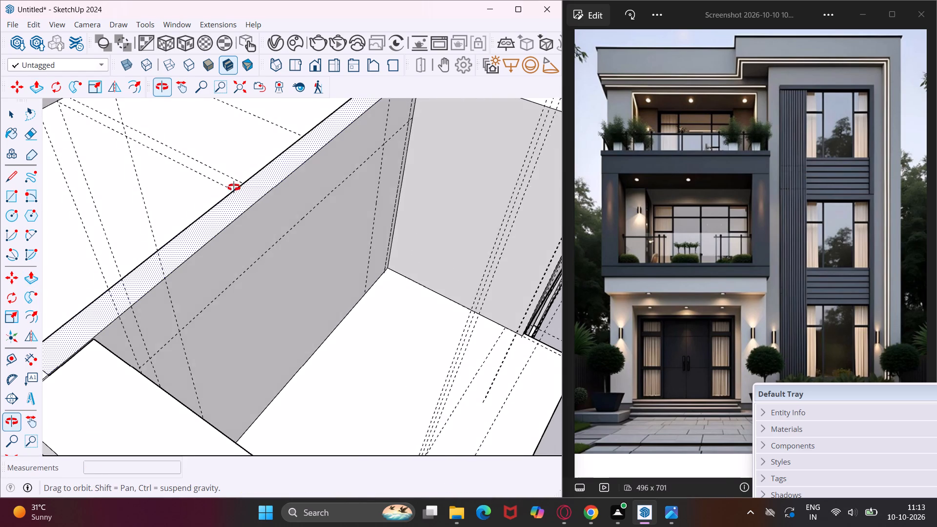
middle_click_drag(234, 187, 189, 174)
scroll(189, 174, "down", 3)
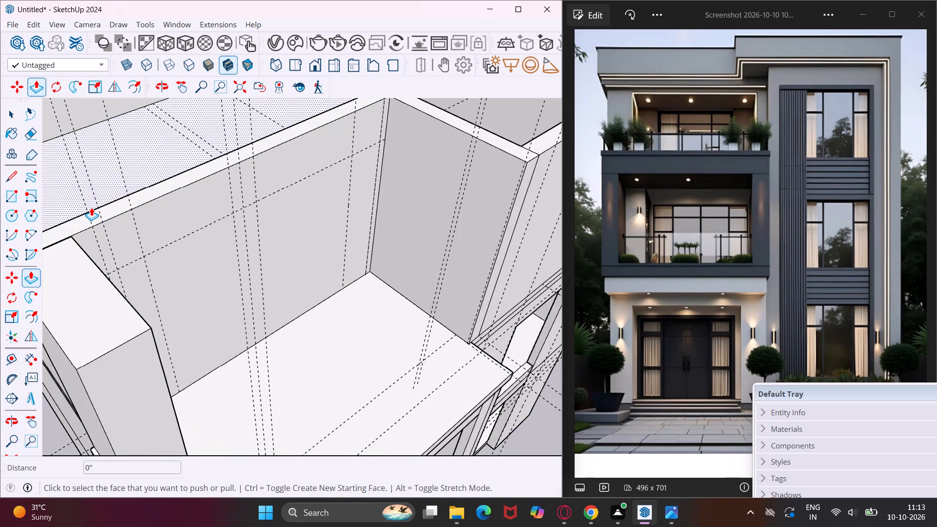
key("Escape")
key("space")
scroll(100, 213, "up", 3)
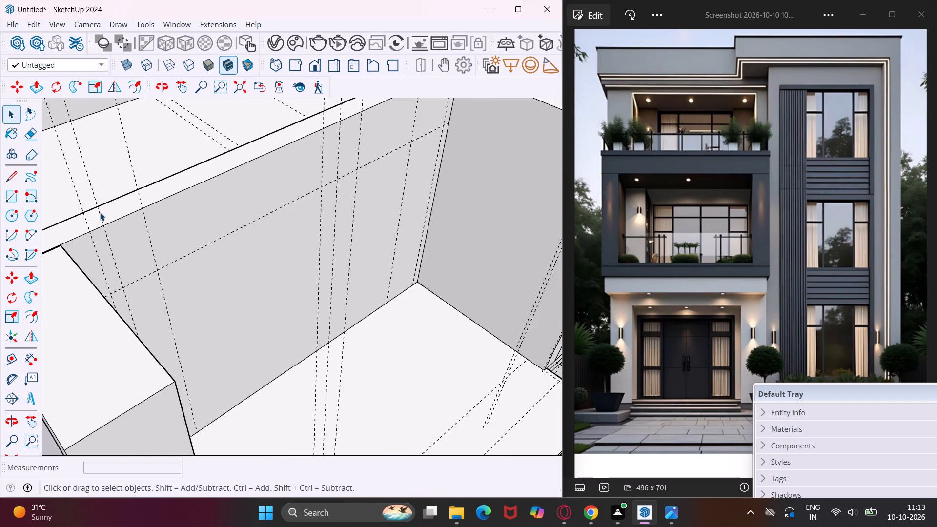
left_click(12, 182)
scroll(136, 208, "up", 3)
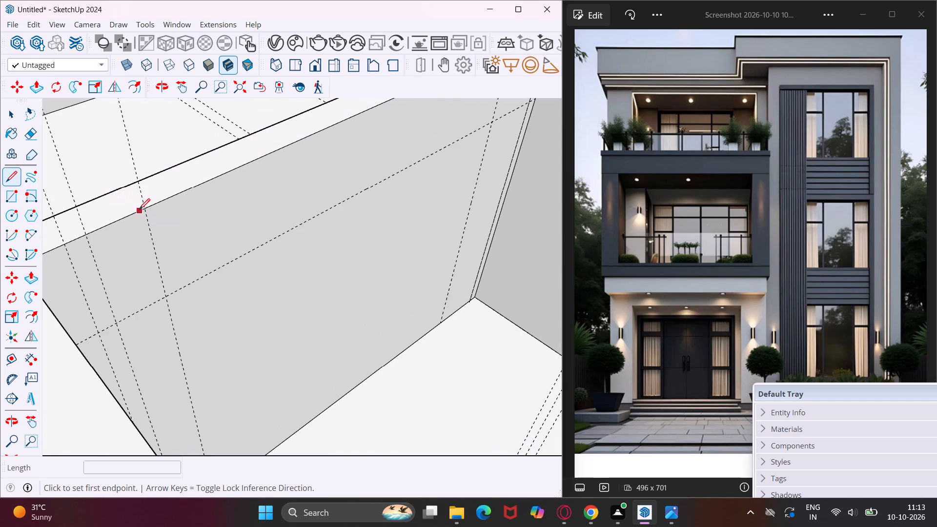
scroll(139, 209, "up", 10)
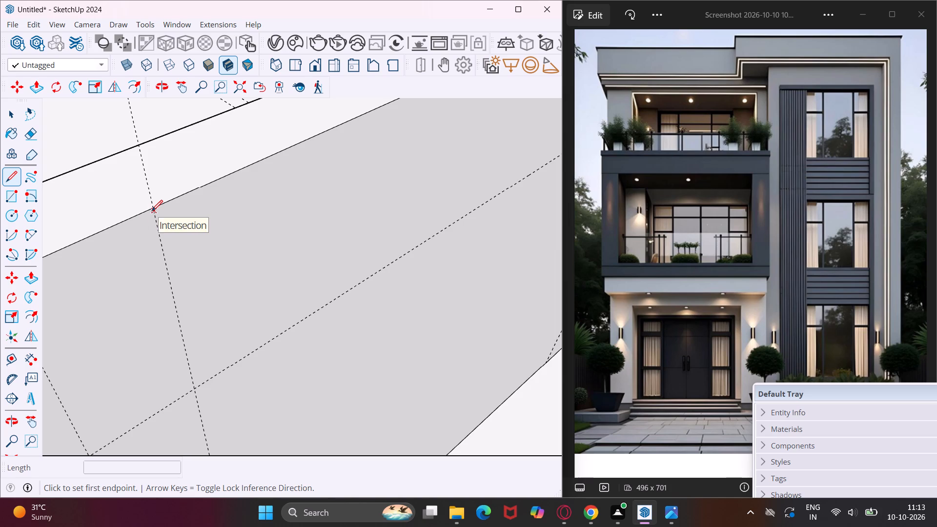
left_click(152, 211)
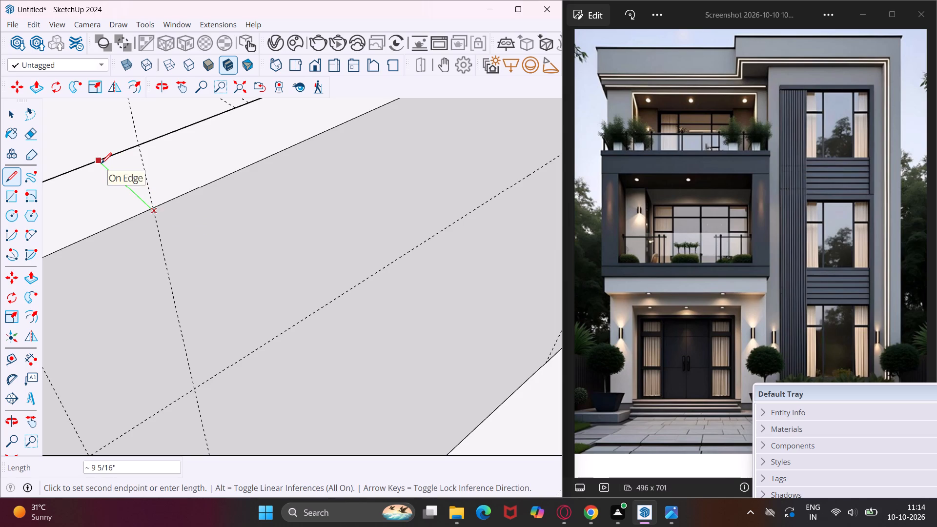
left_click(98, 162)
Draw a second edge about 8 15/16" long across the back wall's top, from the vertical guide near the opposite side wall.
scroll(98, 162, "down", 13)
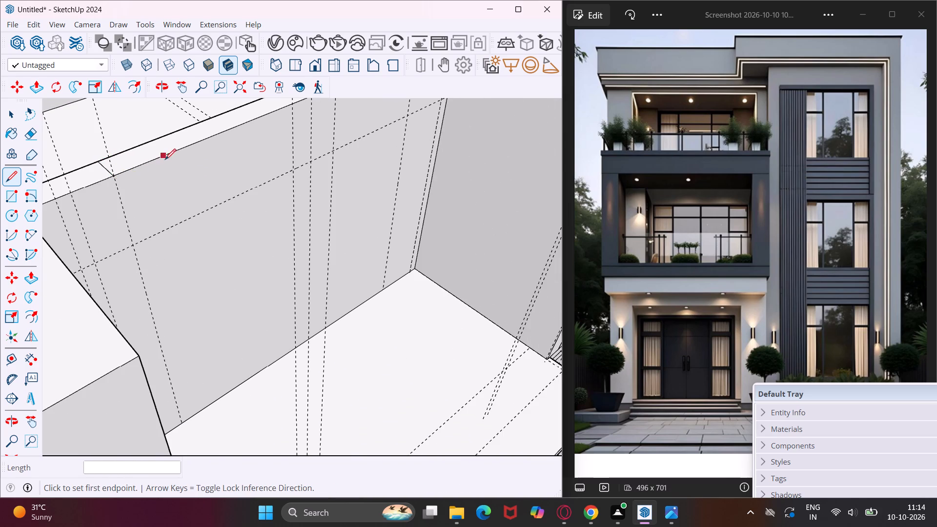
scroll(112, 180, "up", 20)
scroll(112, 180, "up", 2)
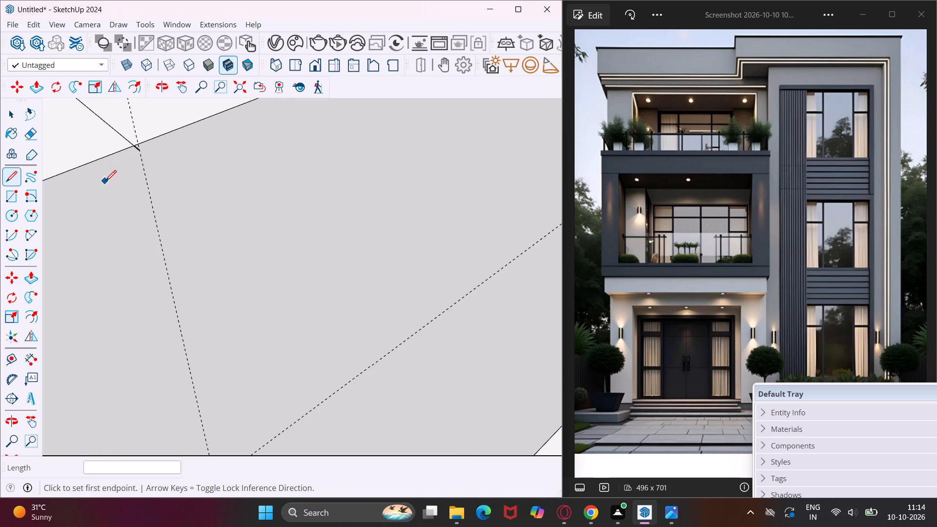
middle_click_drag(130, 153, 247, 179)
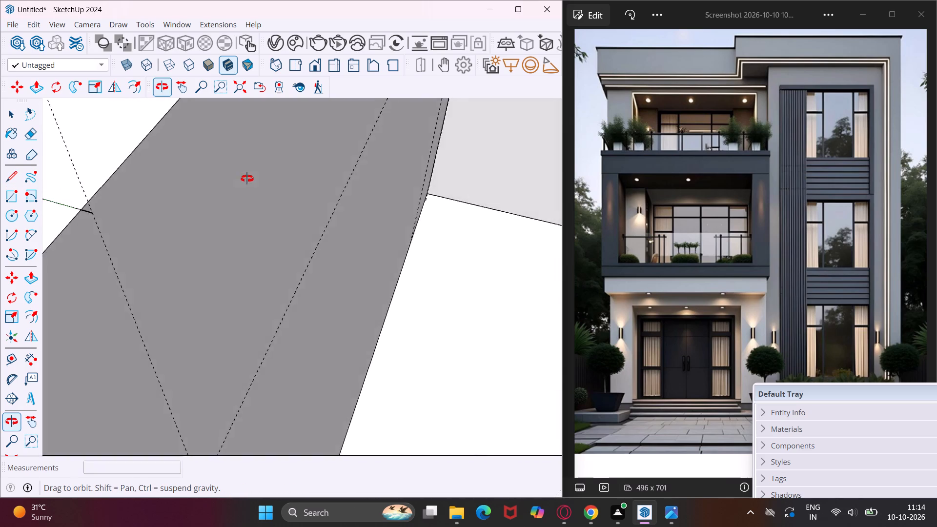
middle_click_drag(247, 179, 374, 148)
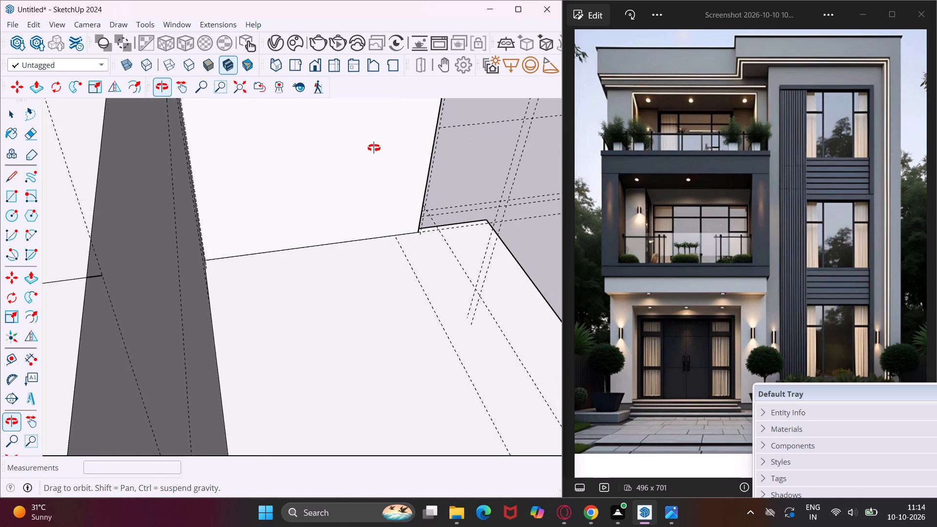
middle_click_drag(374, 148, 169, 205)
scroll(149, 211, "down", 11)
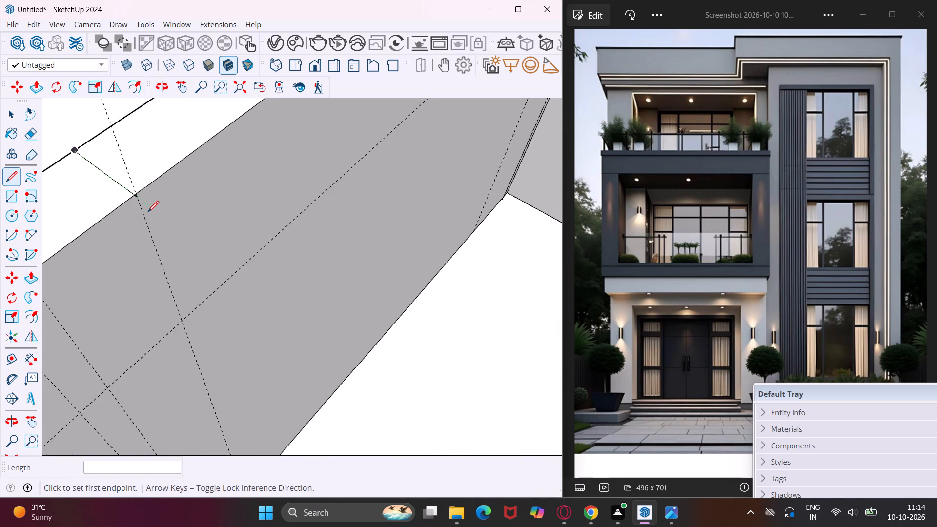
scroll(148, 212, "down", 12)
middle_click_drag(147, 189, 30, 232)
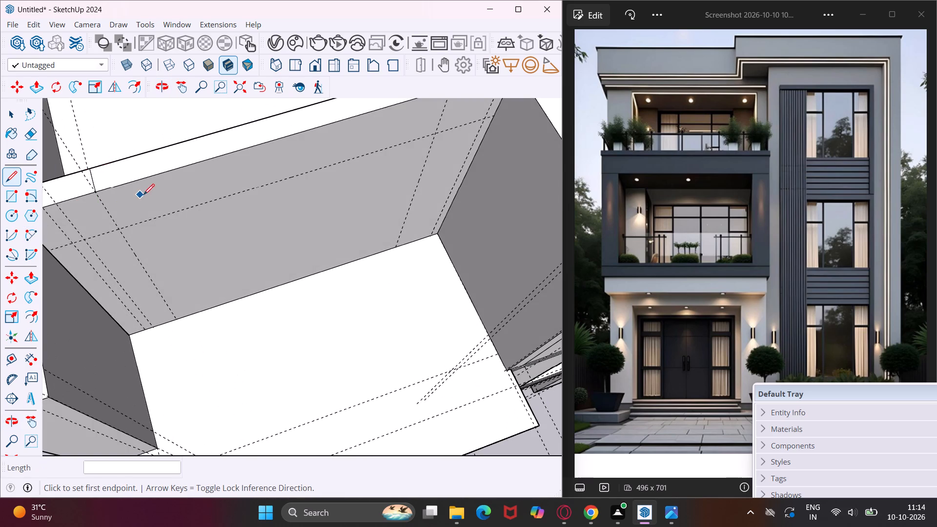
scroll(186, 183, "down", 7)
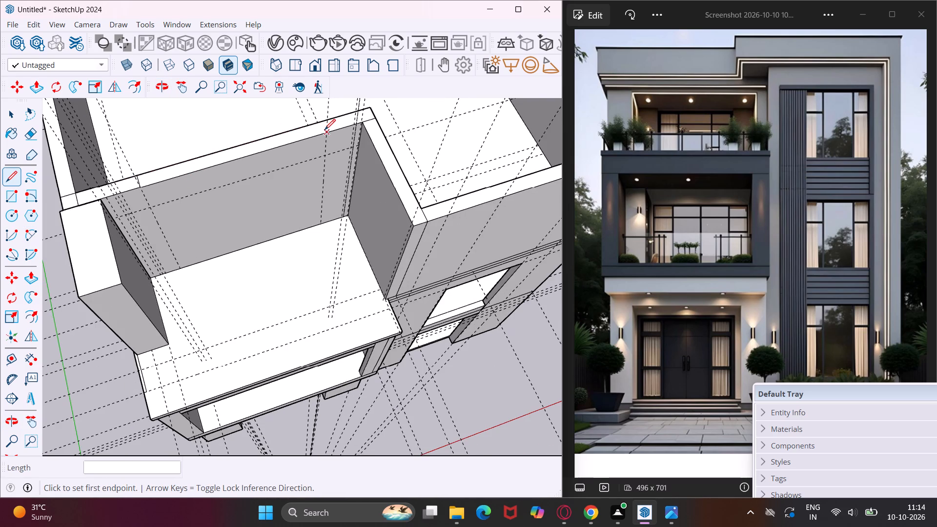
scroll(325, 130, "up", 16)
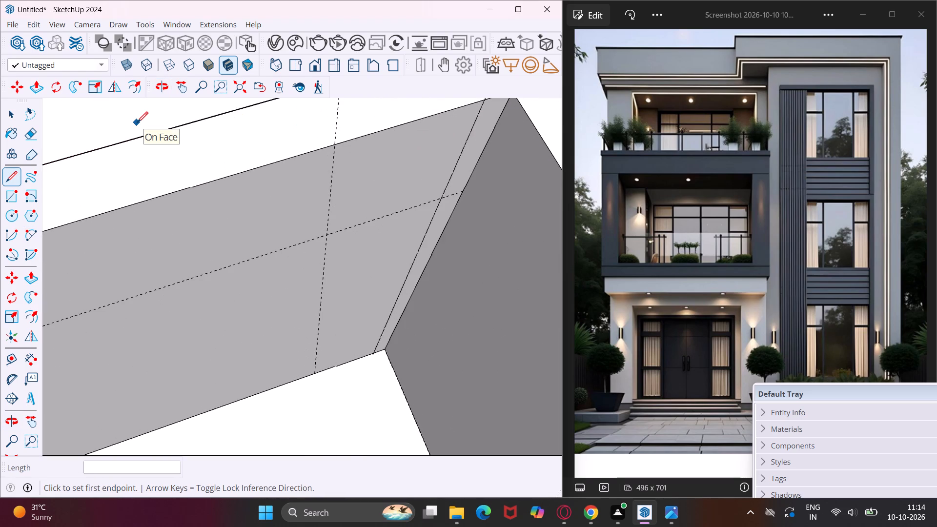
scroll(137, 122, "up", 4)
scroll(137, 122, "down", 5)
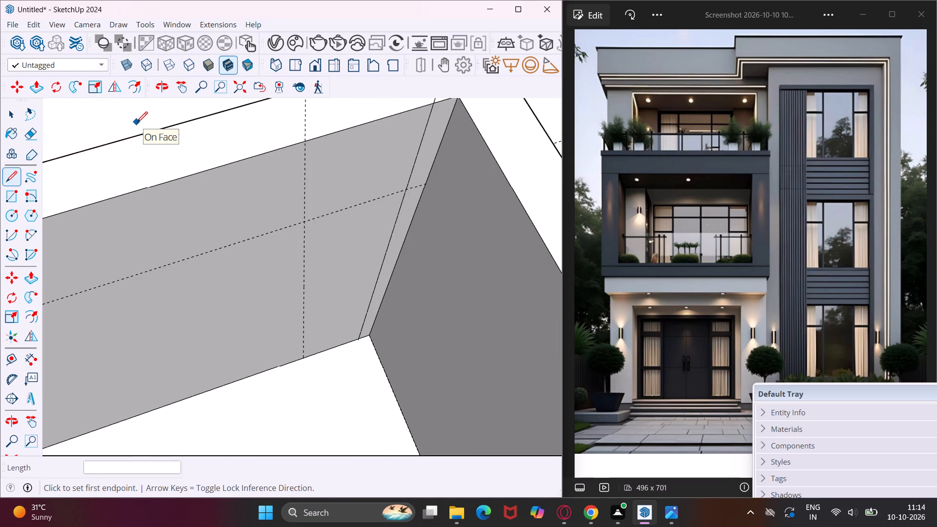
left_click(306, 141)
middle_click_drag(275, 103, 313, 130)
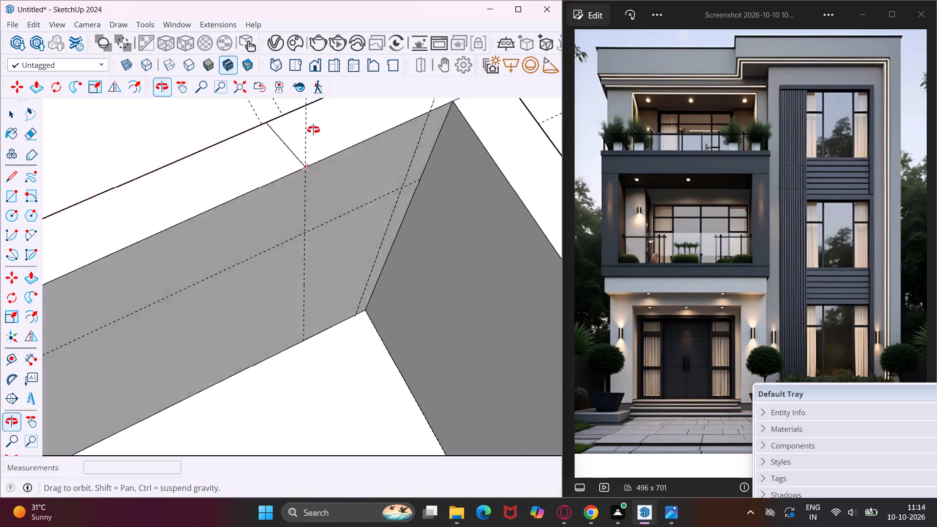
middle_click_drag(313, 130, 375, 149)
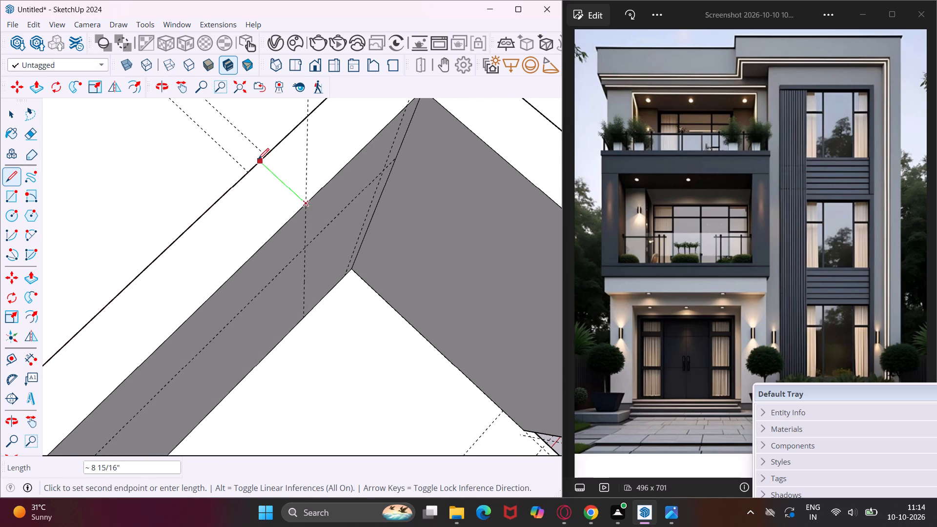
left_click(260, 160)
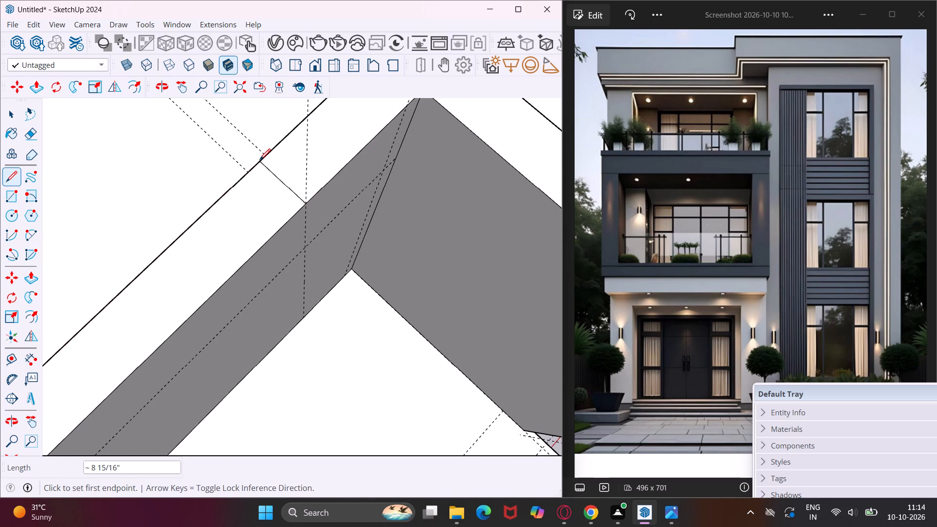
key("Escape")
Push the top face between the two new edges of the terrace's back wall down 9' to open the wall.
key("space")
left_click(255, 192)
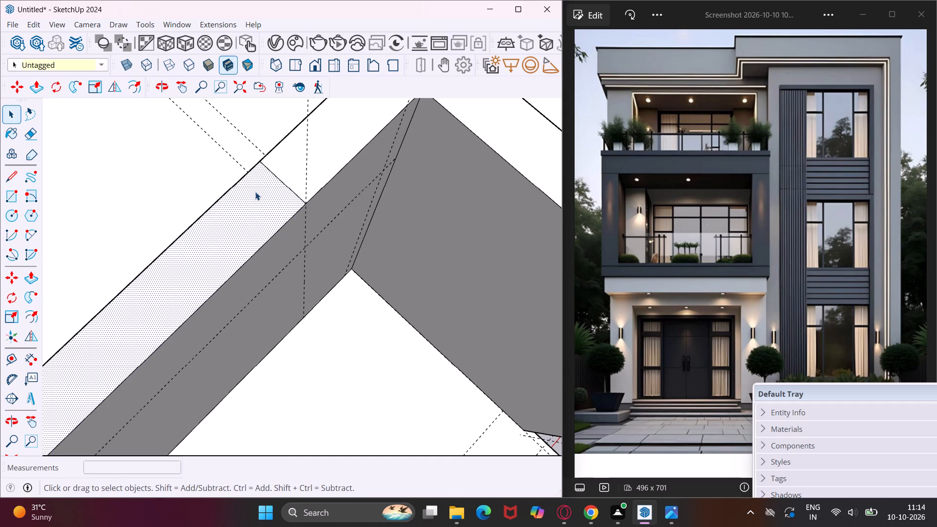
middle_click_drag(255, 192, 181, 144)
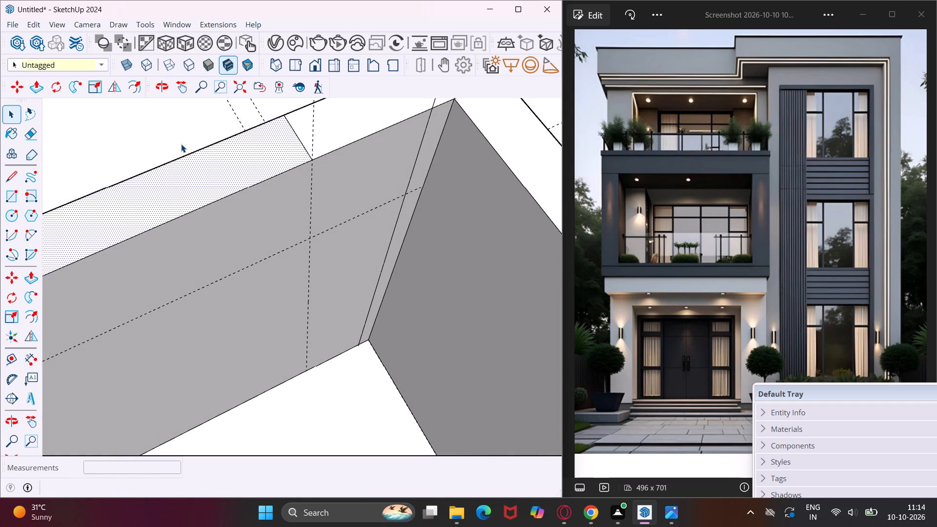
key("p")
left_click(200, 157)
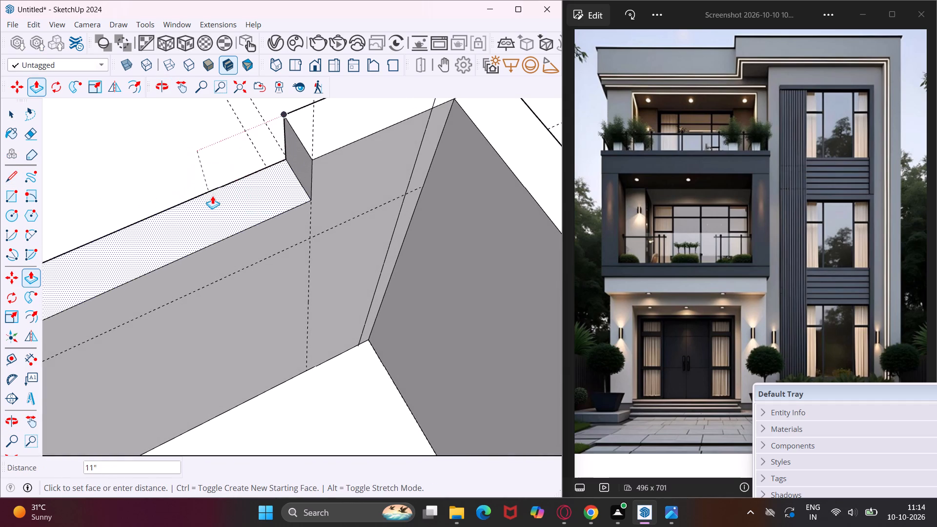
key("9")
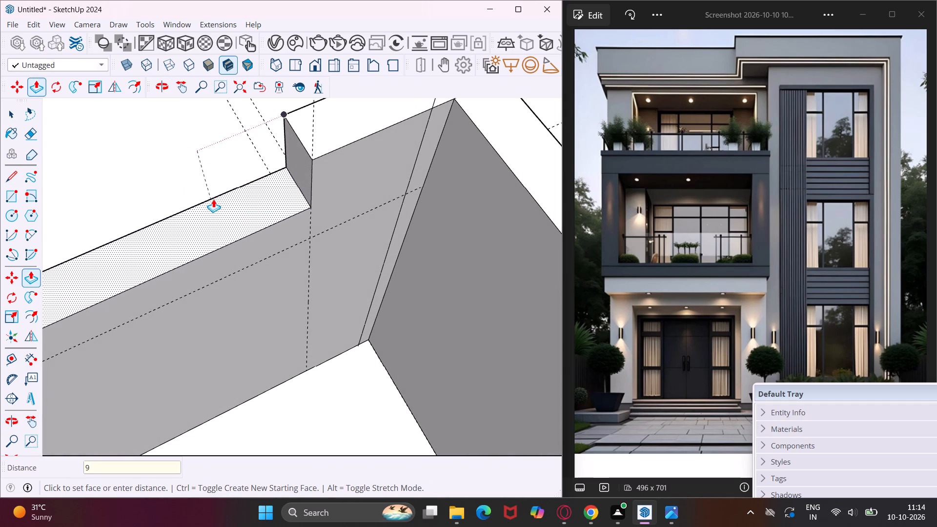
key("apostrophe")
key("Return")
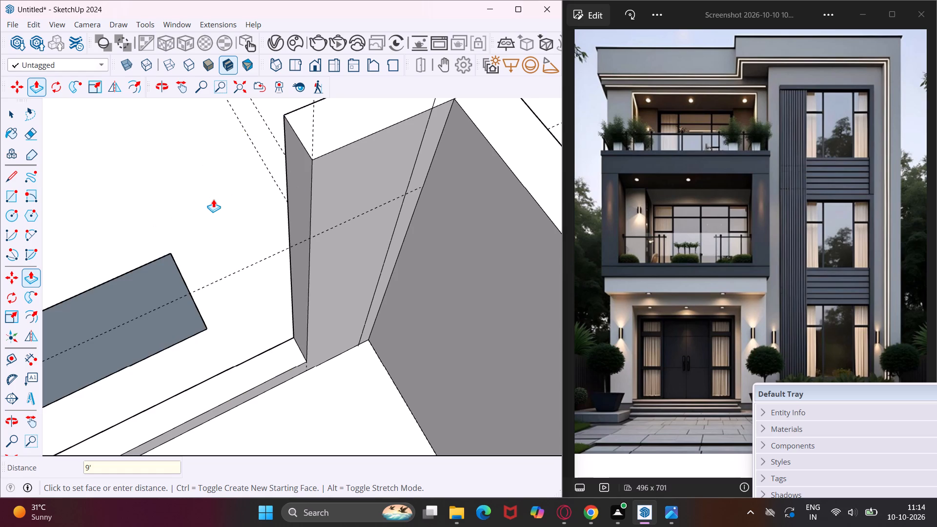
Delete the leftover floating face beside the new opening behind the top-floor terrace.
middle_click_drag(213, 199, 404, 143)
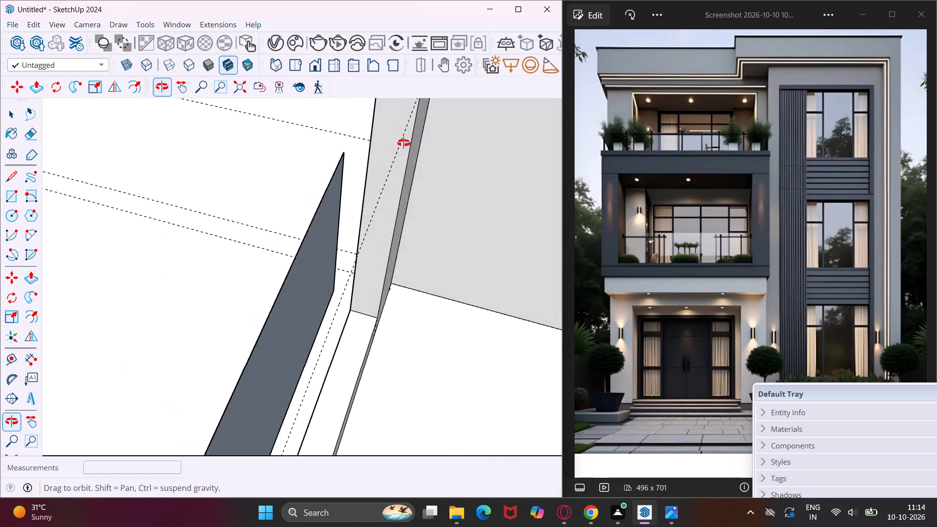
middle_click_drag(404, 143, 459, 126)
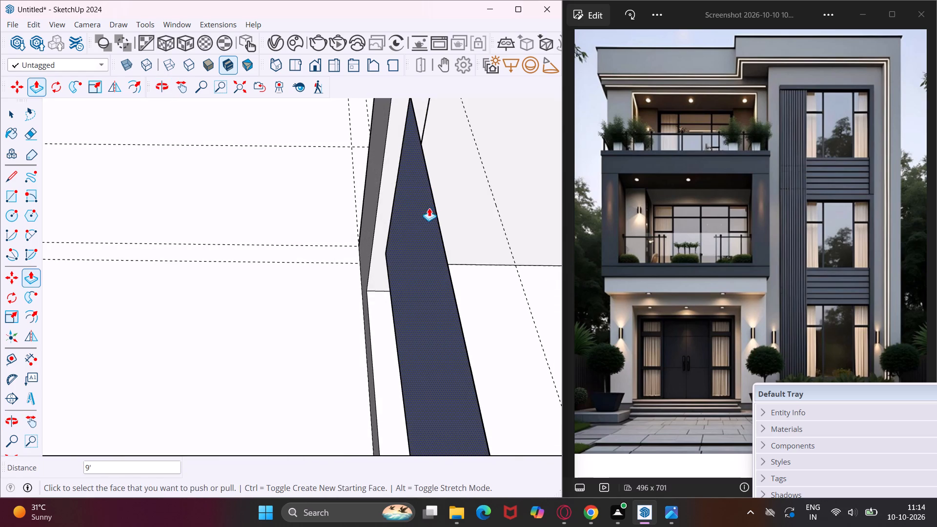
left_click(426, 217)
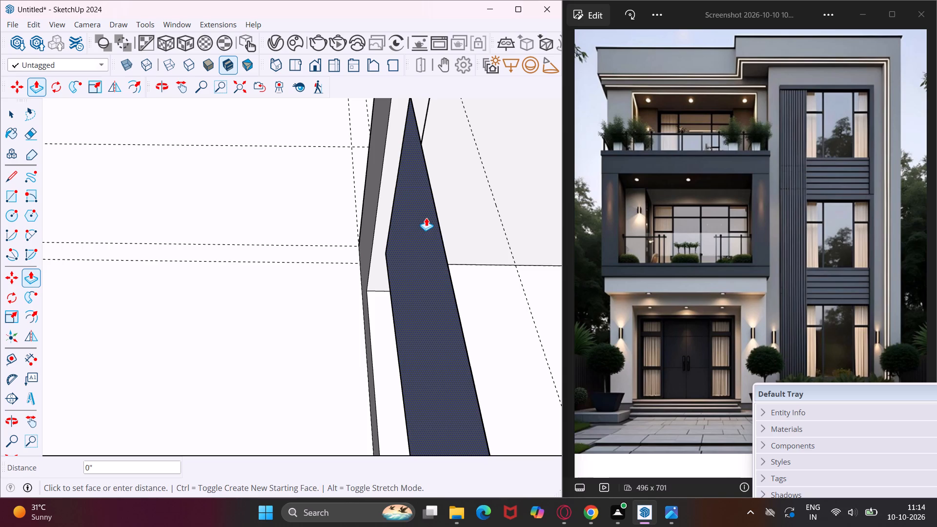
key("Delete")
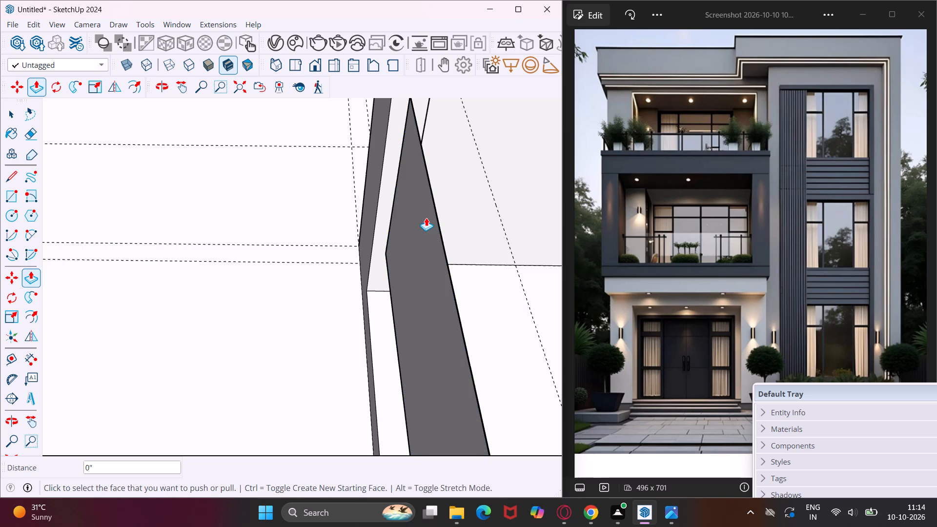
key("Escape")
key("space")
left_click(426, 218)
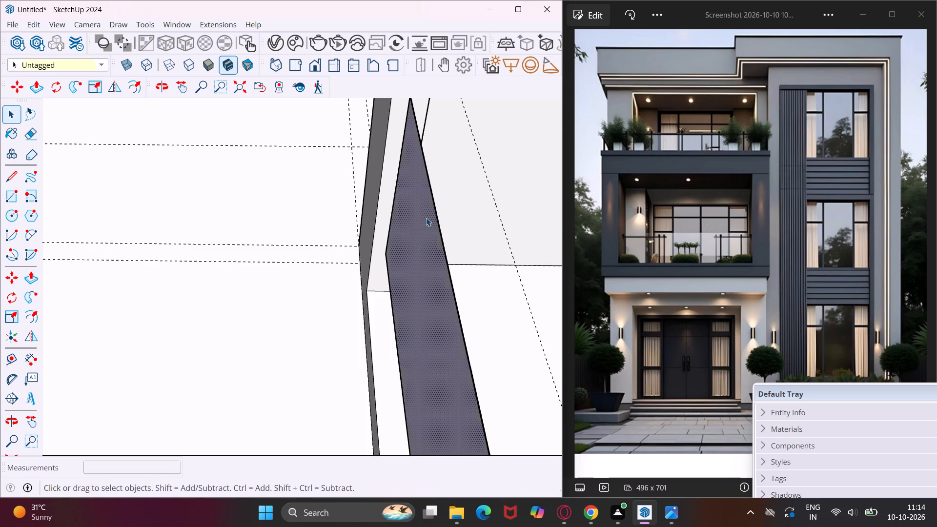
middle_click_drag(426, 218, 567, 217)
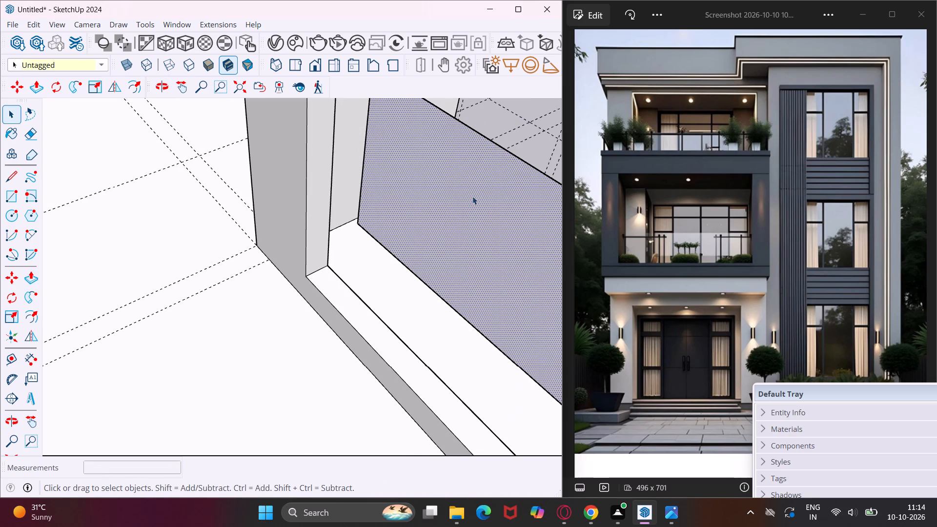
scroll(465, 191, "down", 4)
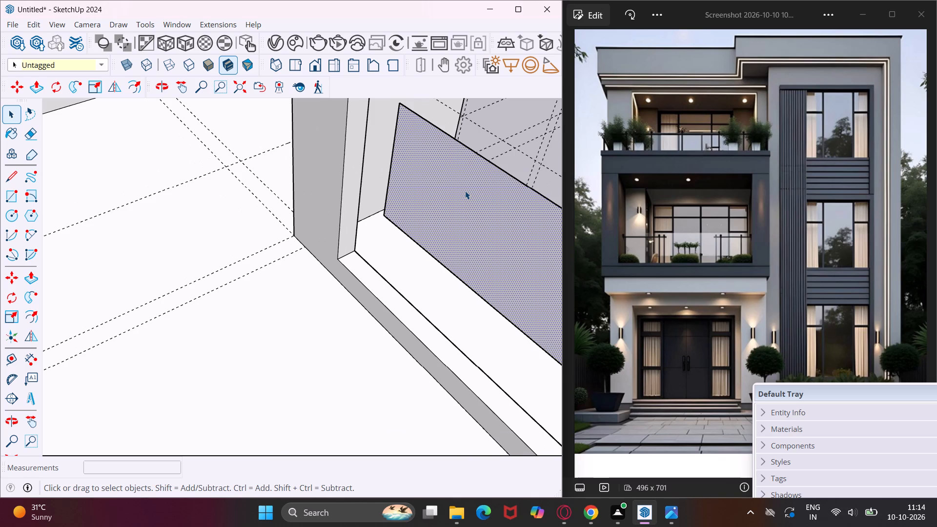
key("Delete")
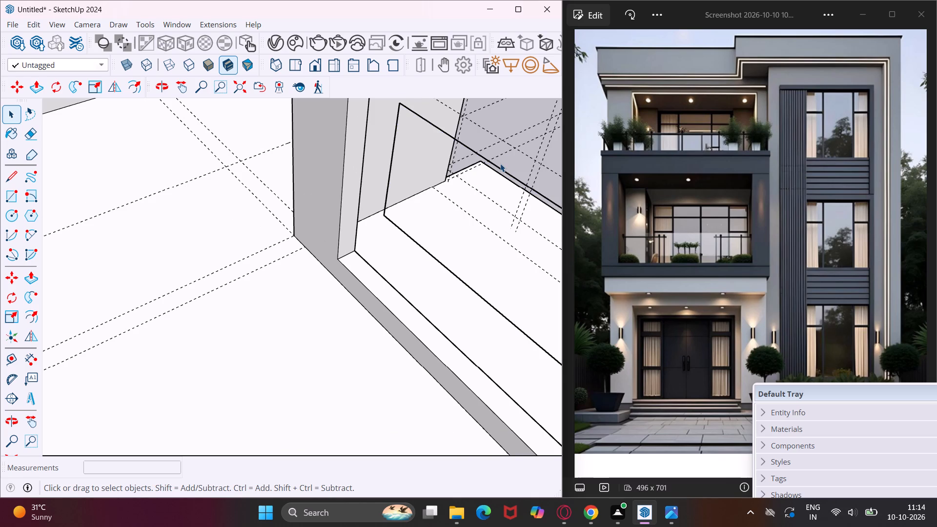
Erase the loose outline edges left from the deleted face behind the terrace opening.
middle_click_drag(500, 163, 249, 155)
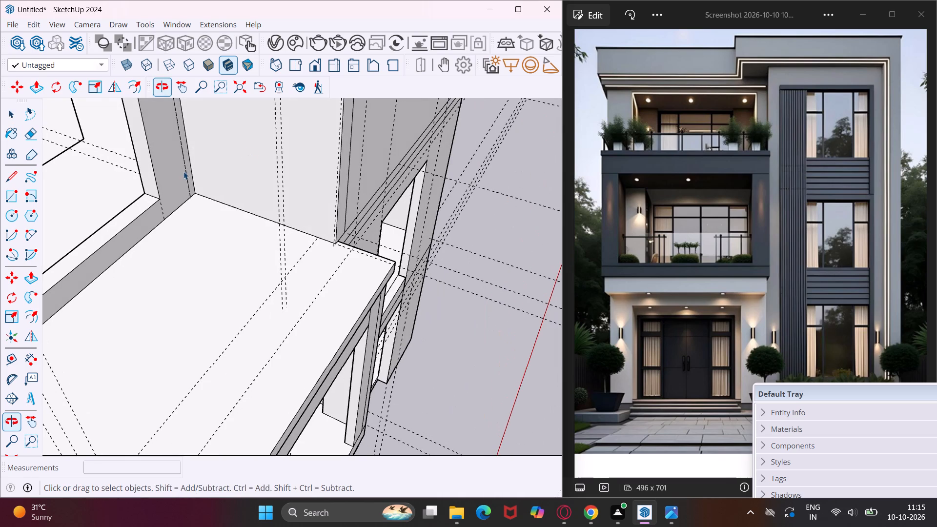
scroll(72, 161, "down", 4)
middle_click_drag(72, 161, 169, 182)
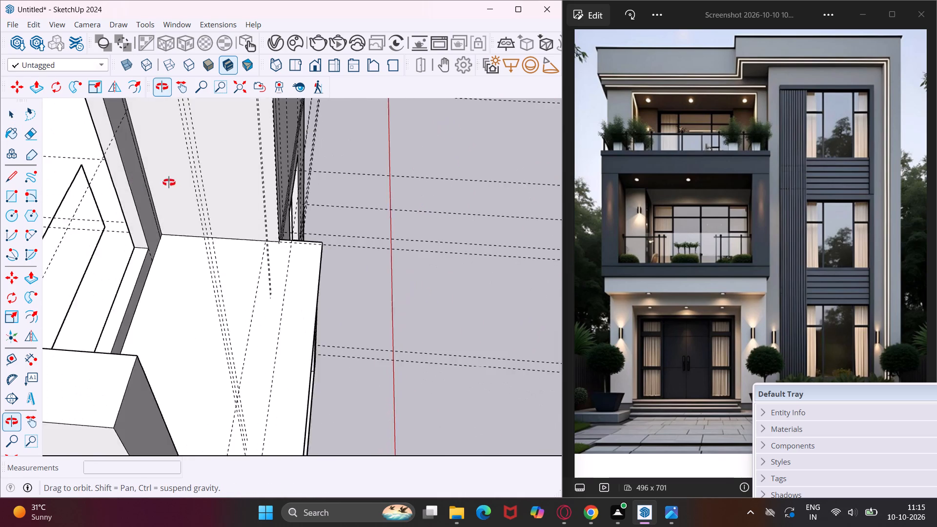
middle_click_drag(169, 182, 208, 182)
scroll(90, 255, "up", 3)
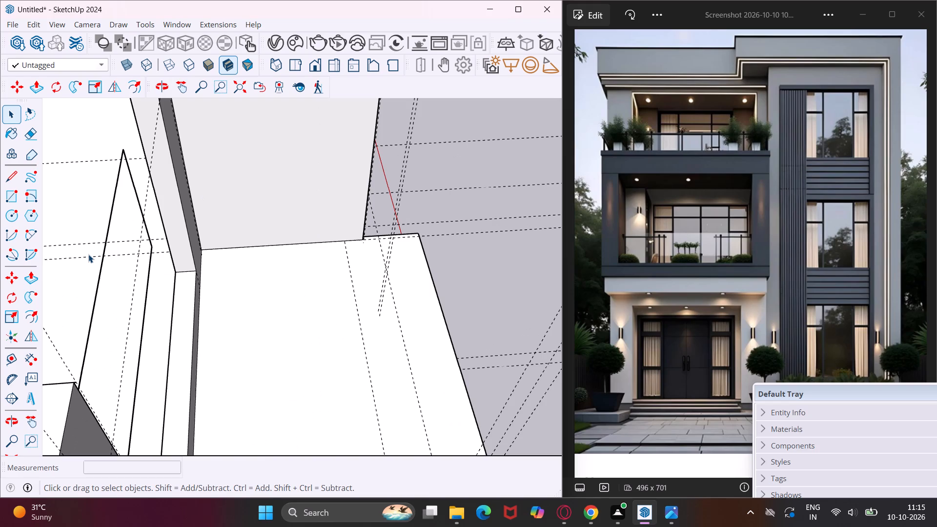
key("e")
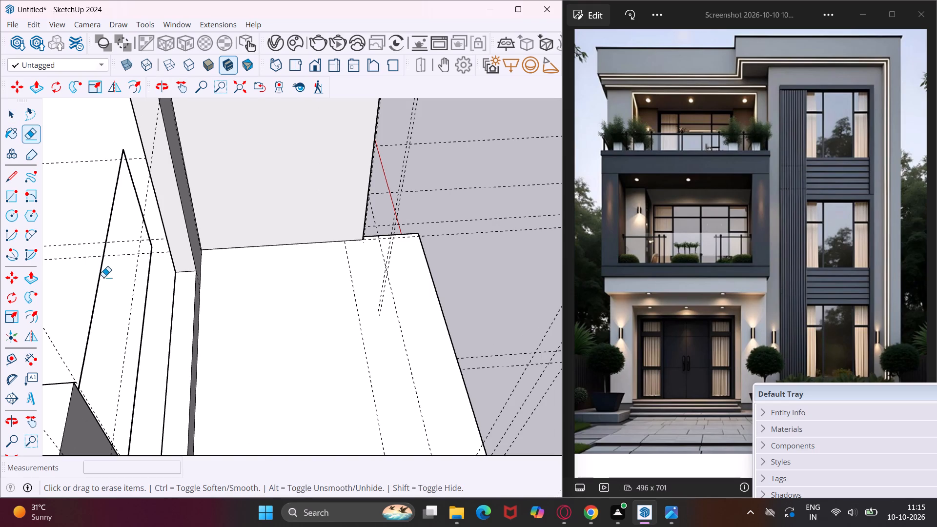
left_click(101, 278)
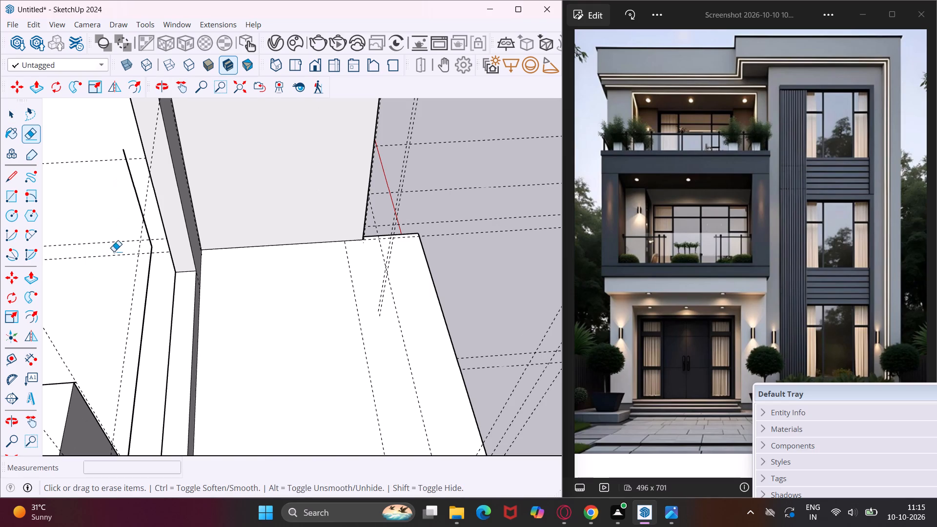
left_click(140, 206)
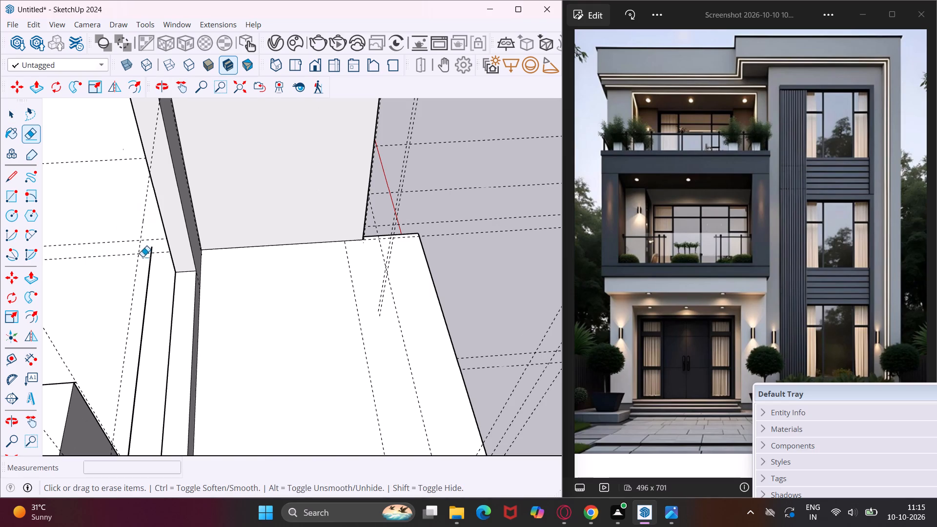
left_click(149, 274)
scroll(143, 272, "down", 3)
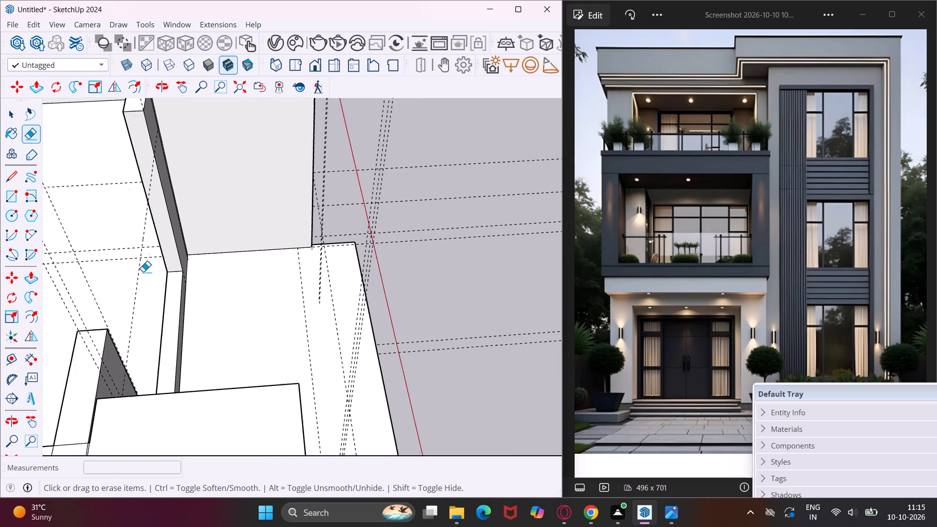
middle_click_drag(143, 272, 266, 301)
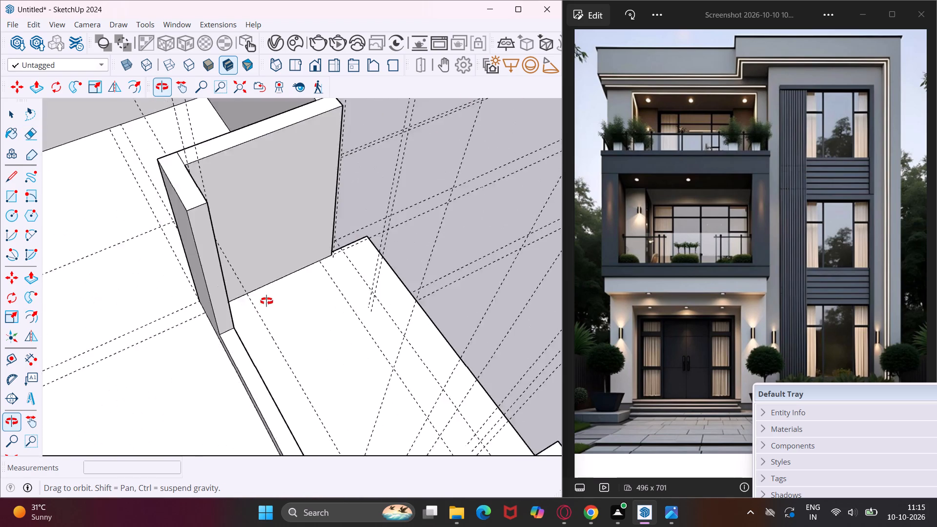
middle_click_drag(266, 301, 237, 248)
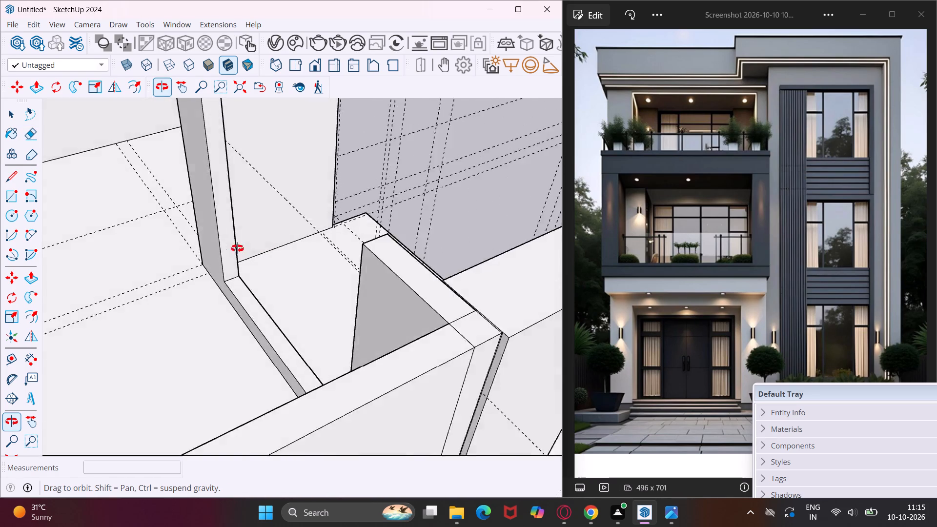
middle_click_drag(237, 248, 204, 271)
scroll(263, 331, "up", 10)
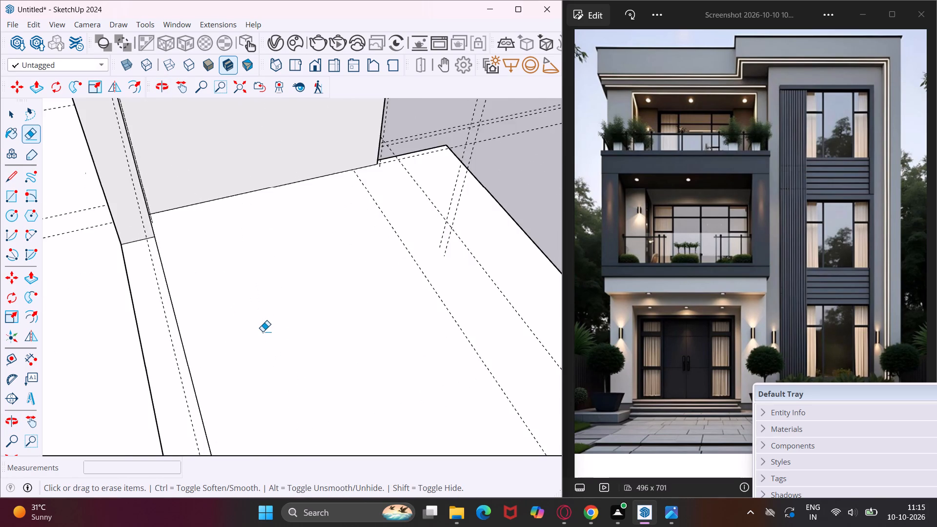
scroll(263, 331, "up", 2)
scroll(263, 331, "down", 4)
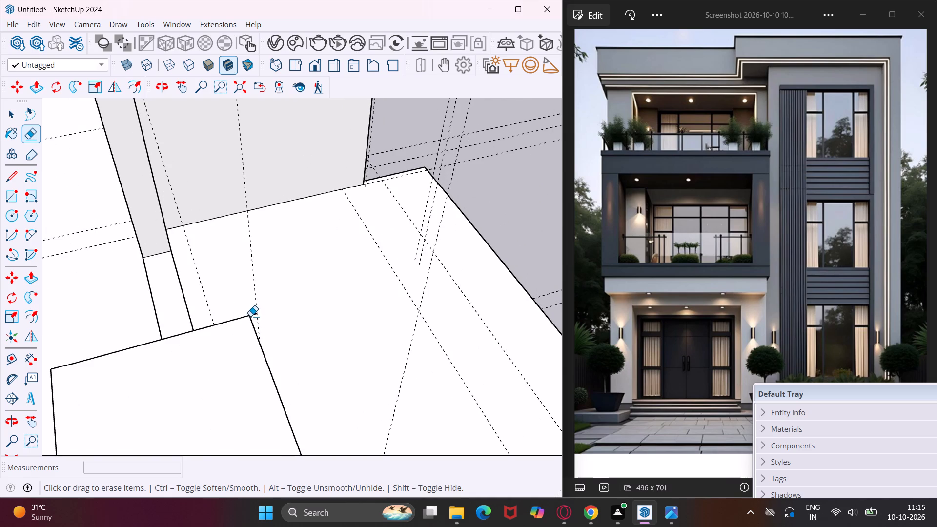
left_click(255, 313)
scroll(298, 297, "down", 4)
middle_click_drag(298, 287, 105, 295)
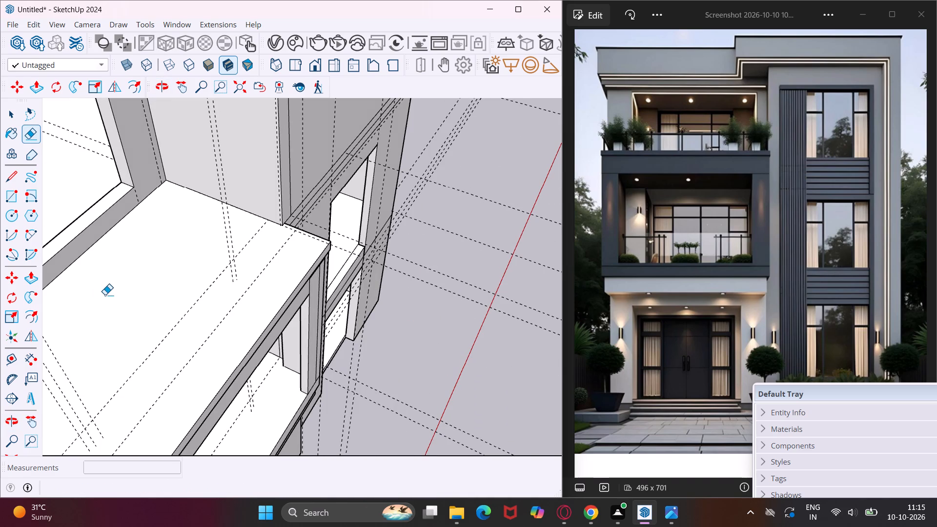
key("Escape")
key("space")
Draw a 6' by 6' rectangle on the top-floor front wall, between the vertical guides above the lower window openings.
scroll(244, 264, "down", 4)
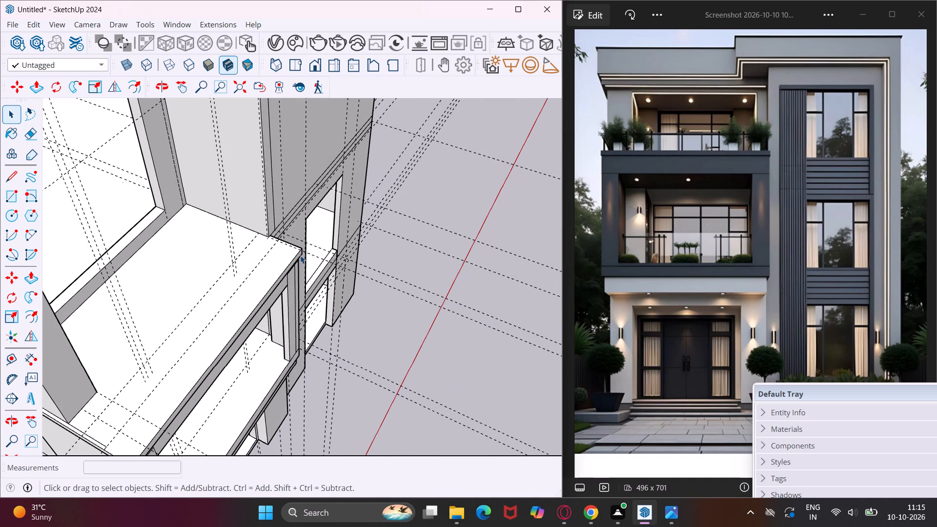
middle_click_drag(364, 205, 129, 228)
scroll(132, 221, "down", 4)
middle_click_drag(278, 167, 281, 165)
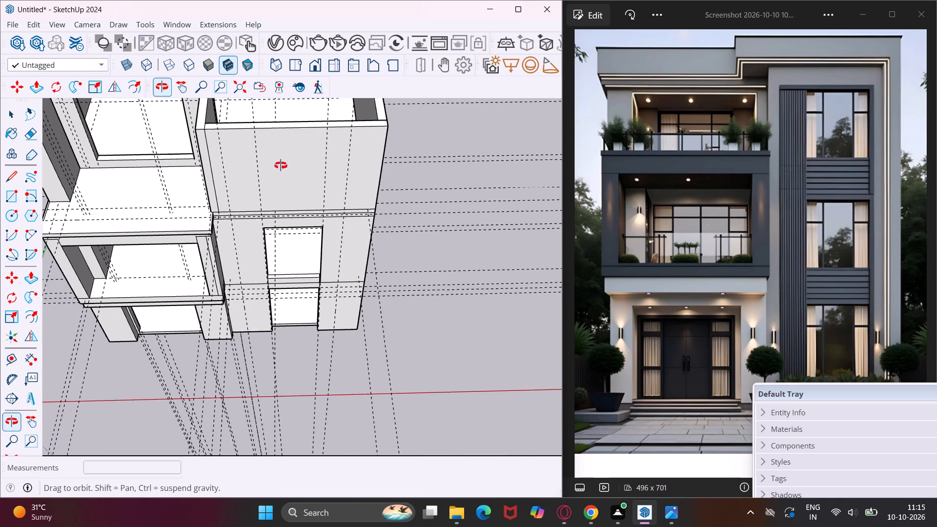
middle_click_drag(281, 165, 290, 129)
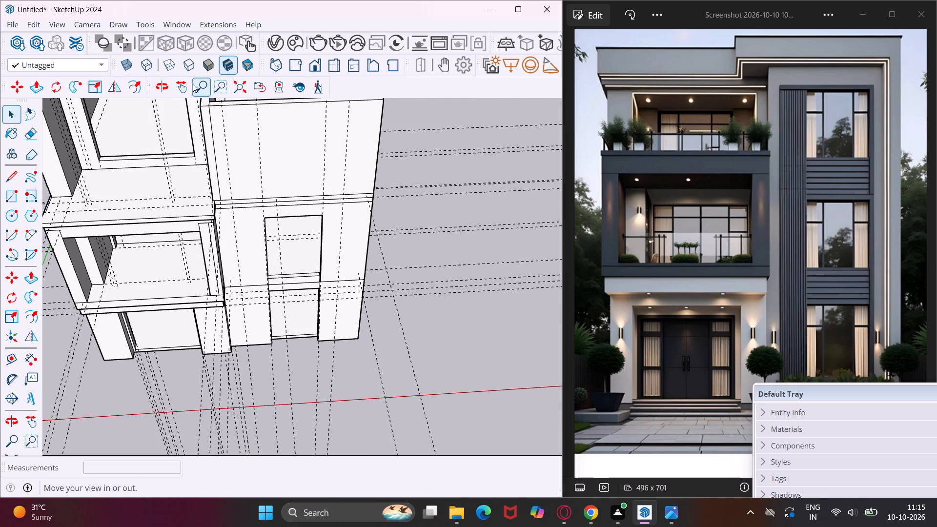
left_click(190, 83)
left_click_drag(268, 147, 283, 267)
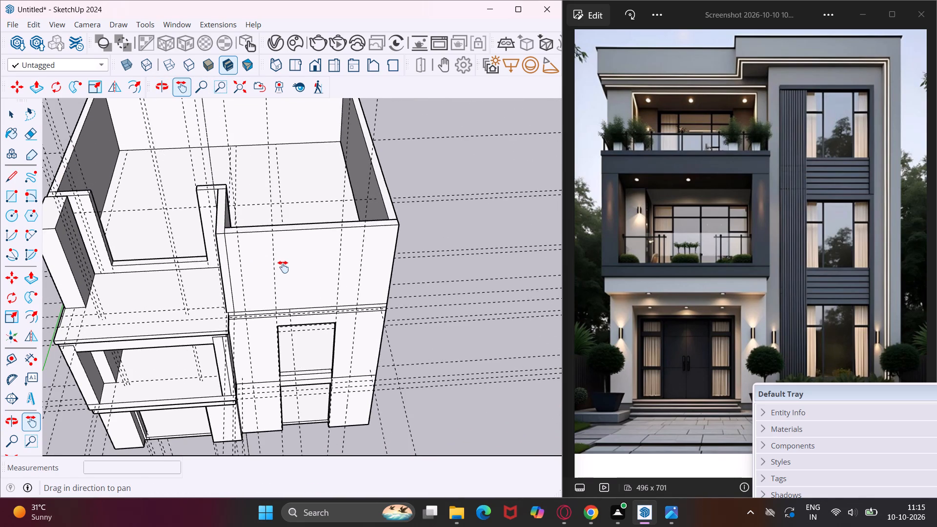
middle_click_drag(283, 267, 276, 167)
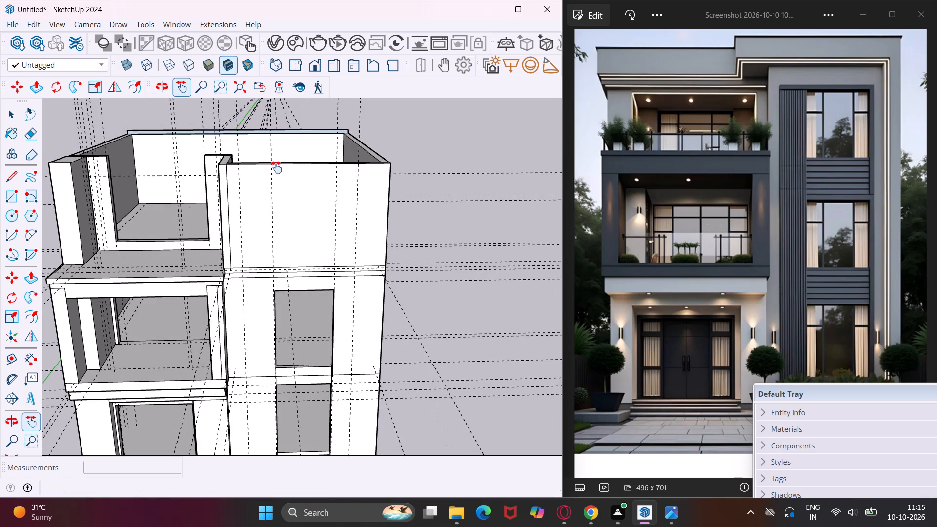
left_click(9, 203)
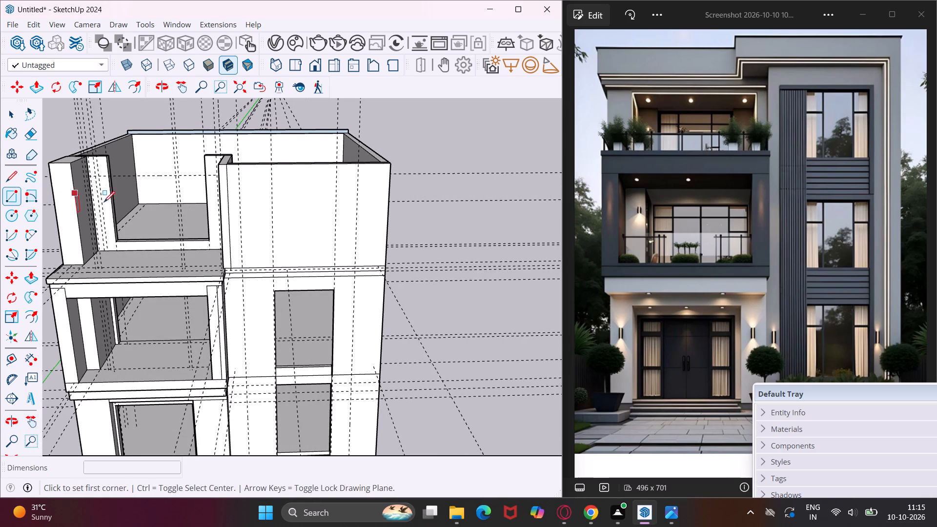
left_click(274, 255)
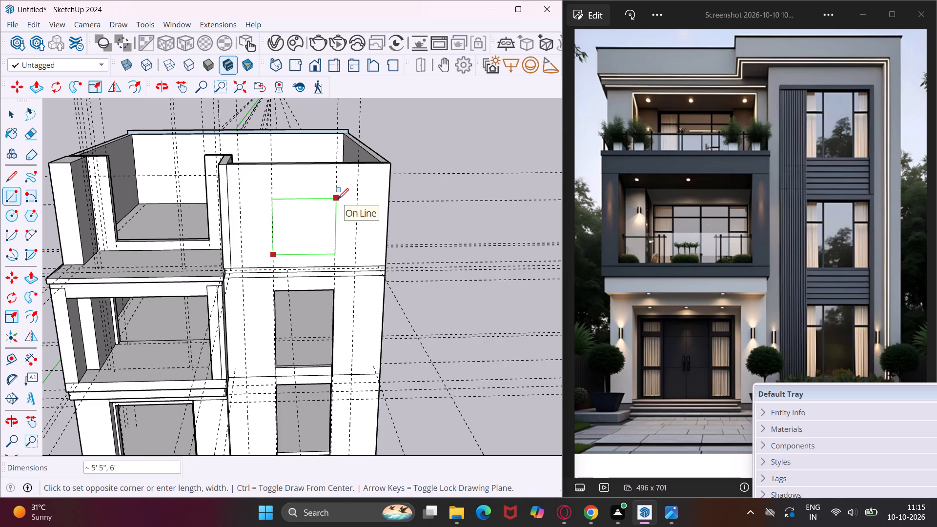
left_click(335, 195)
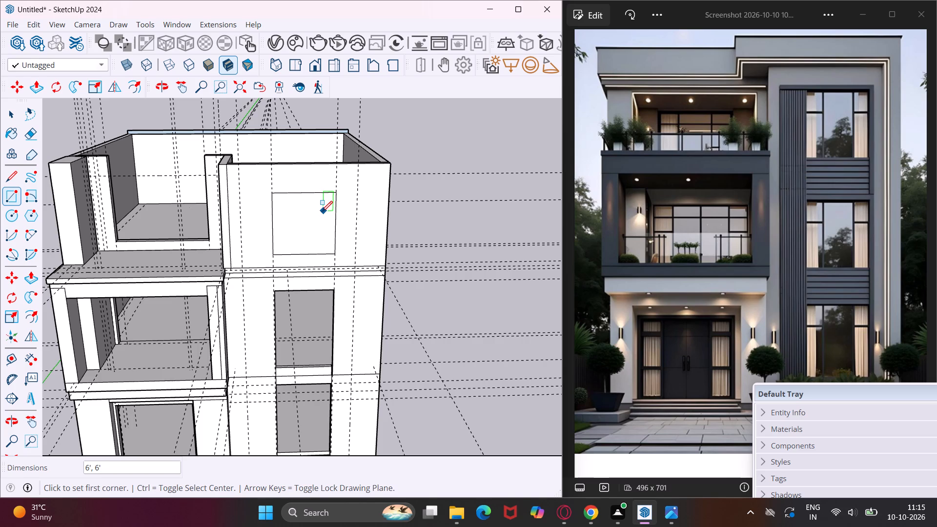
Push the 6' by 6' rectangle about 9" through the top-floor front wall to cut the window opening.
key("Escape")
key("space")
left_click(315, 211)
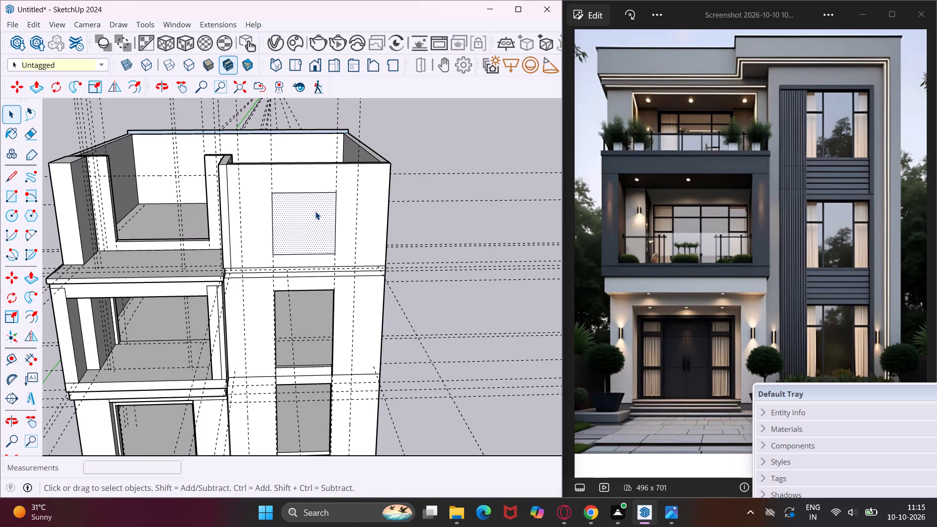
middle_click_drag(315, 211, 393, 263)
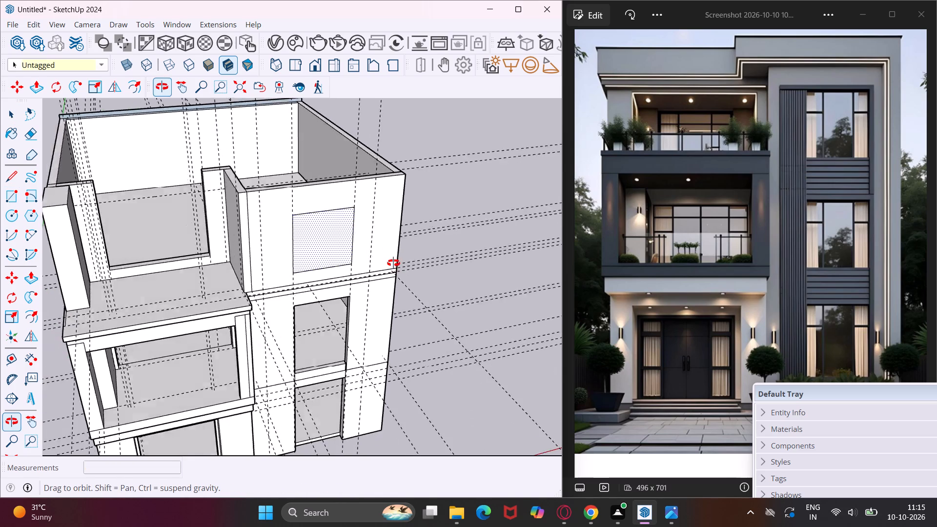
middle_click_drag(393, 263, 539, 305)
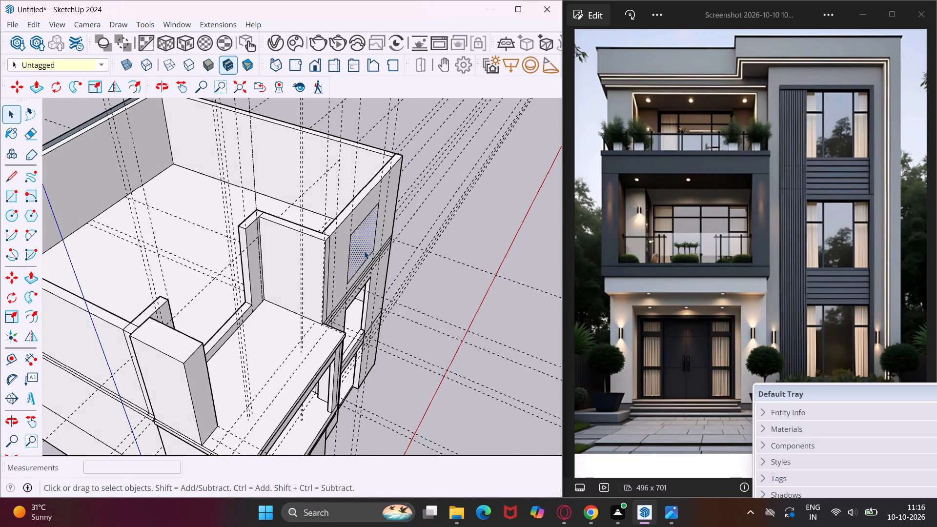
key("p")
left_click(364, 251)
scroll(343, 206, "up", 4)
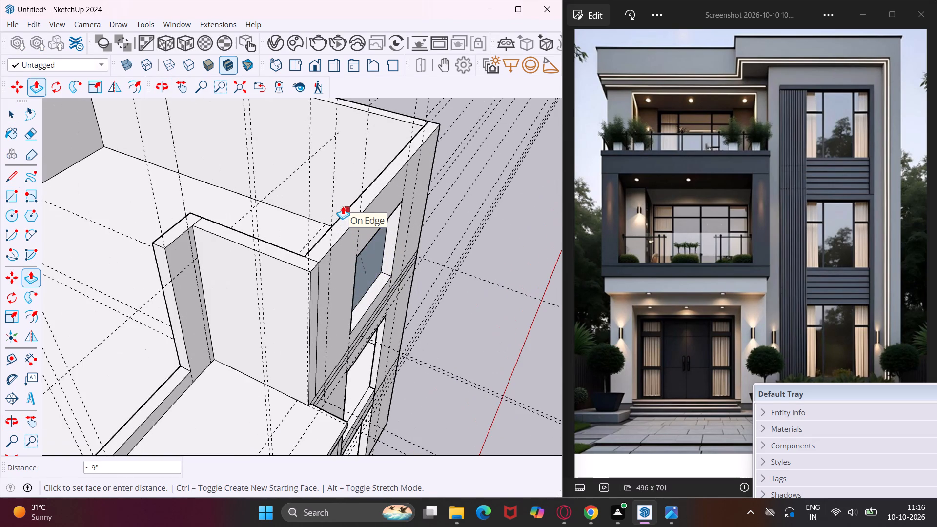
left_click(343, 206)
middle_click_drag(361, 200, 270, 180)
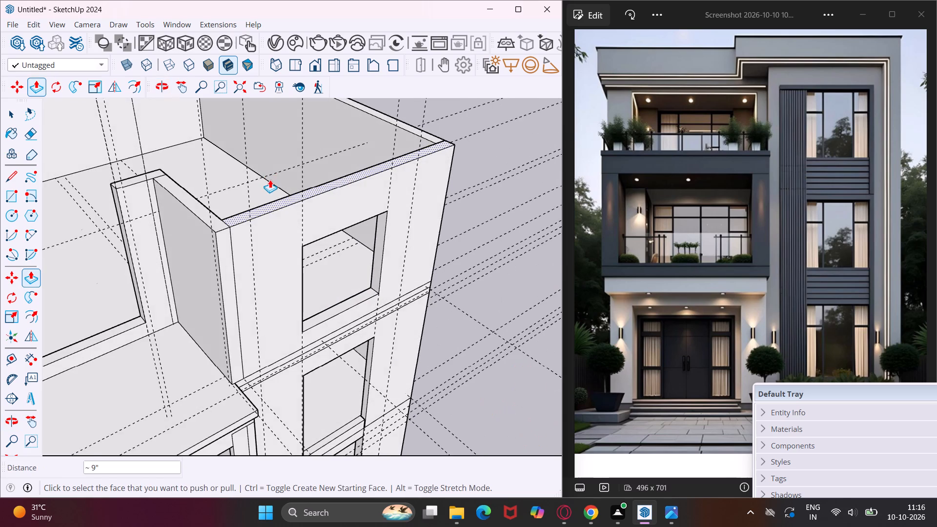
scroll(228, 201, "down", 5)
key("Escape")
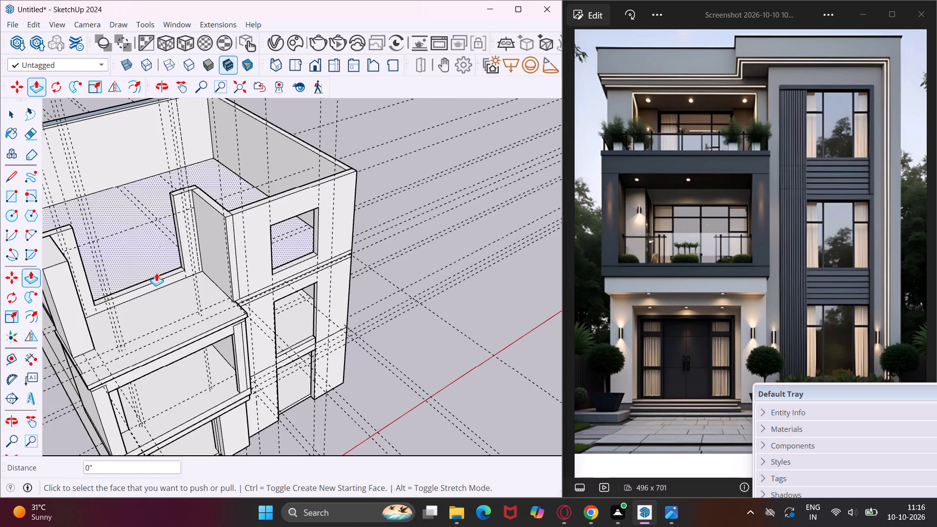
Push the top face of the low sill in the terrace's back-wall opening down 6", and down again by 4".
scroll(143, 273, "up", 7)
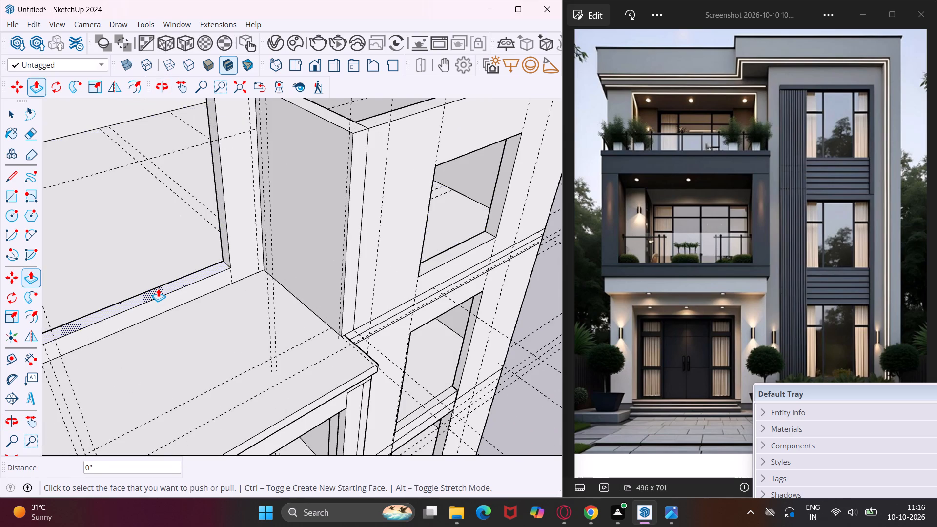
left_click(158, 288)
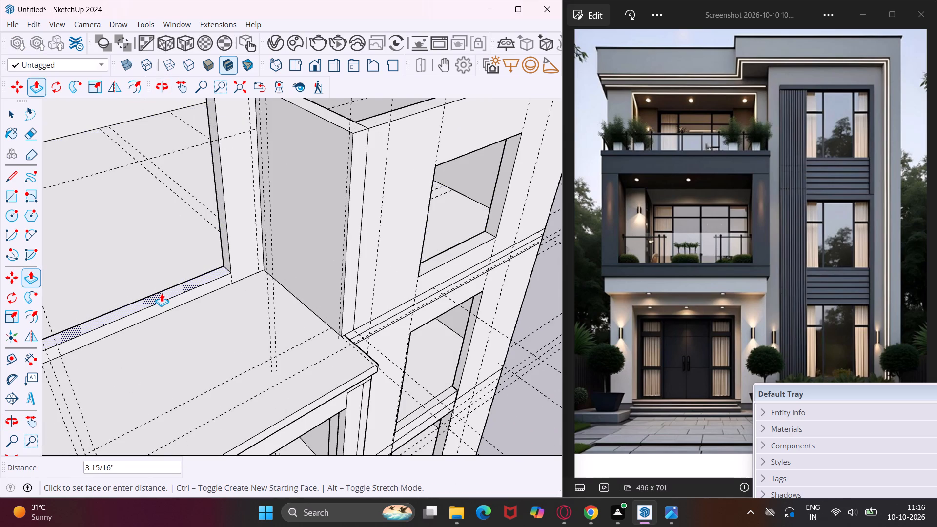
key("6")
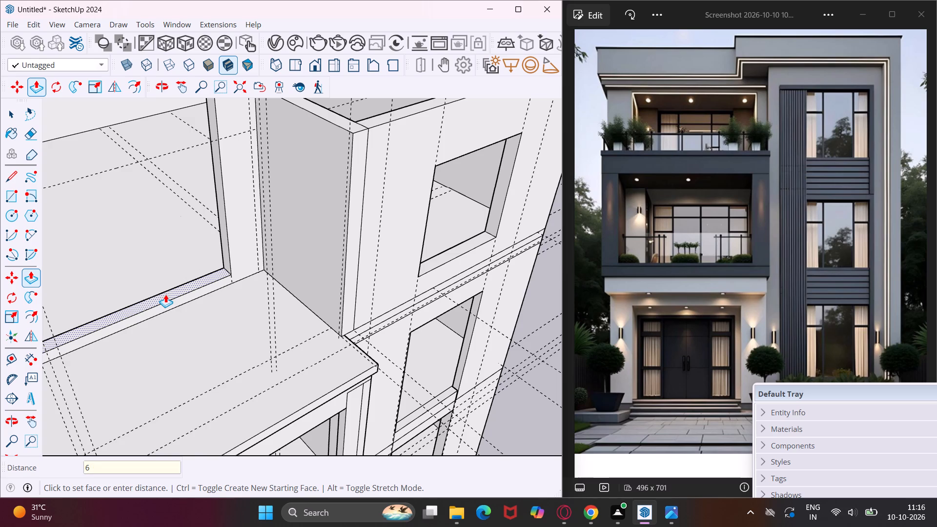
key("shift+quotedbl")
key("Return")
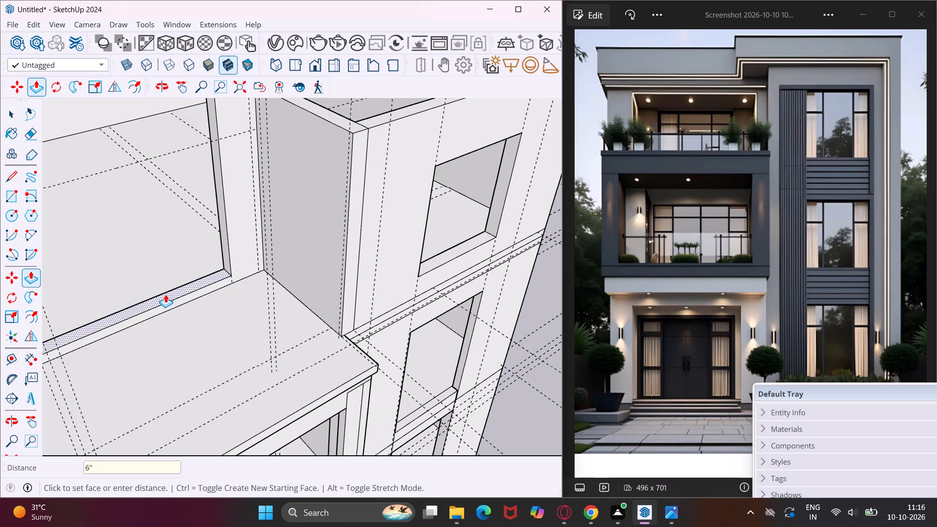
scroll(165, 294, "up", 8)
left_click(166, 294)
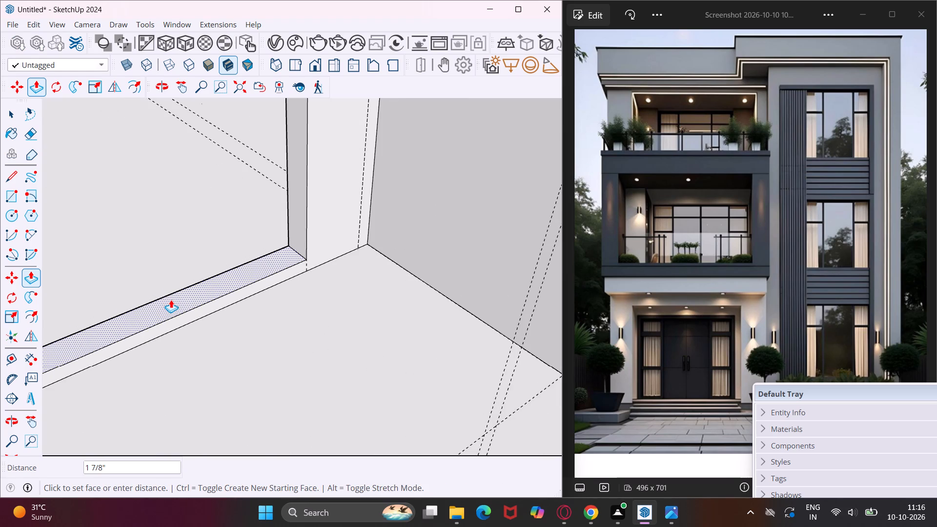
type("4\"")
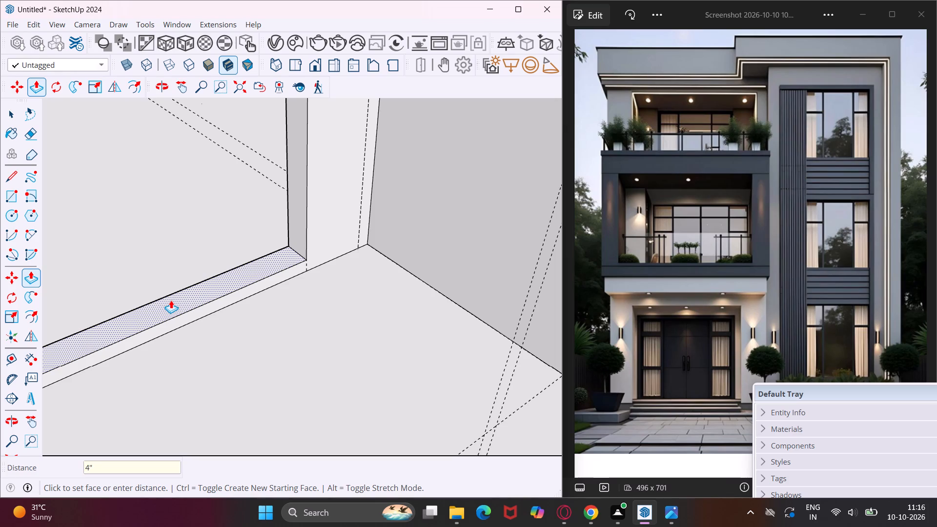
key("Return")
scroll(171, 300, "down", 6)
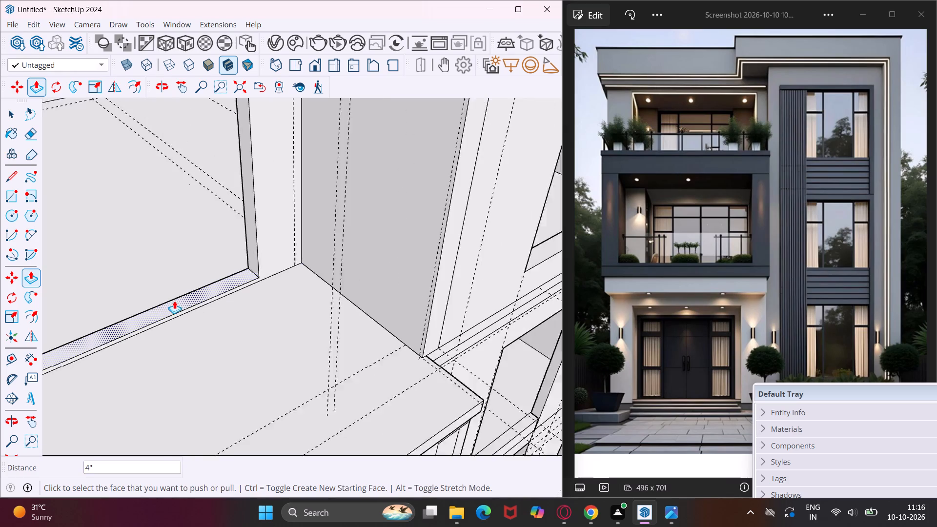
scroll(174, 301, "down", 9)
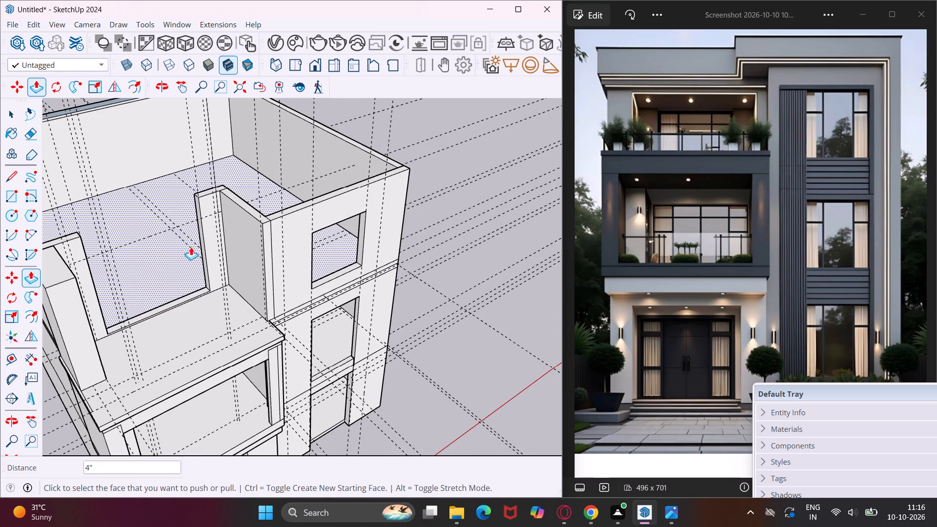
key("Escape")
Draw a line about 9" long across the jamb face of the terrace's back-wall opening nearest the window, starting where the guide meets its edge.
key("space")
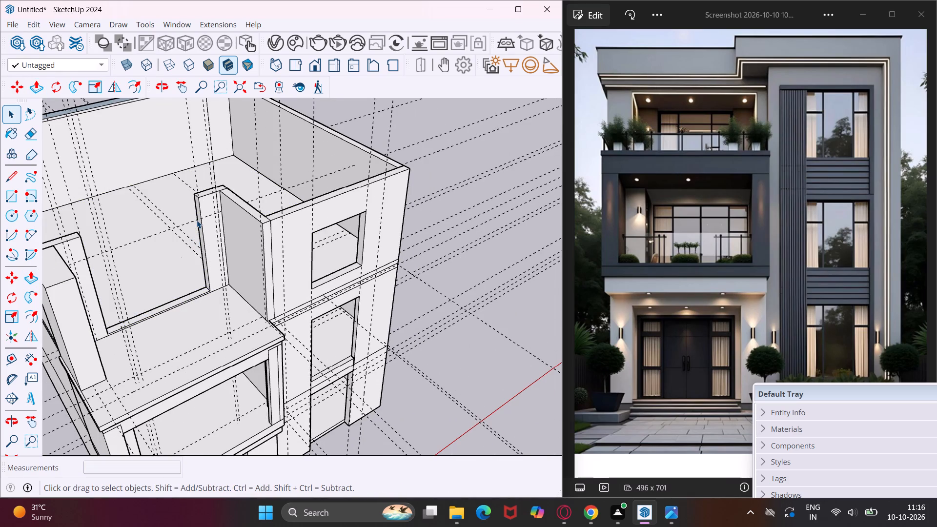
scroll(197, 220, "up", 9)
middle_click_drag(196, 220, 259, 214)
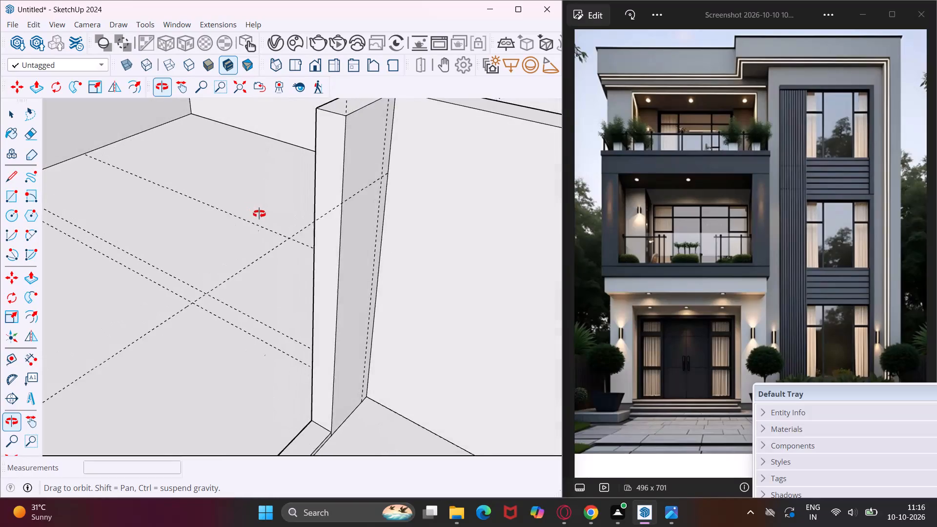
middle_click_drag(259, 214, 287, 220)
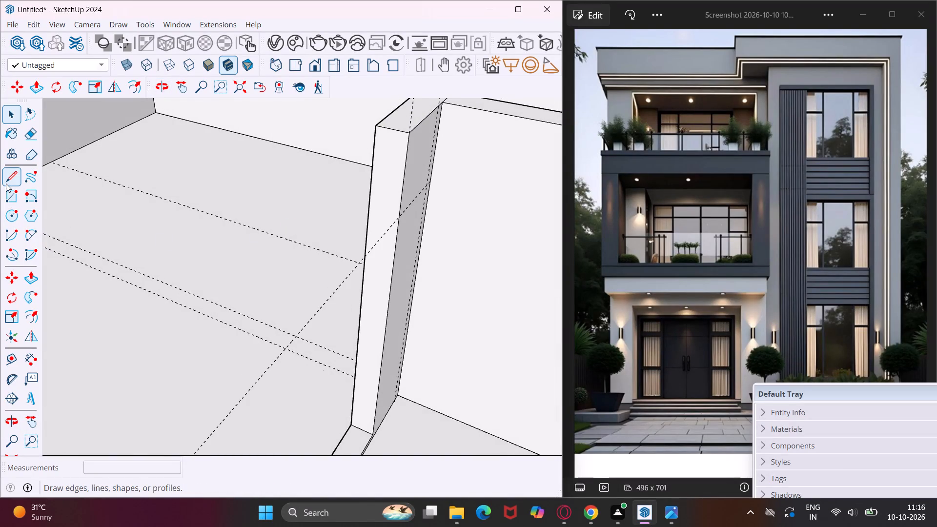
left_click(6, 183)
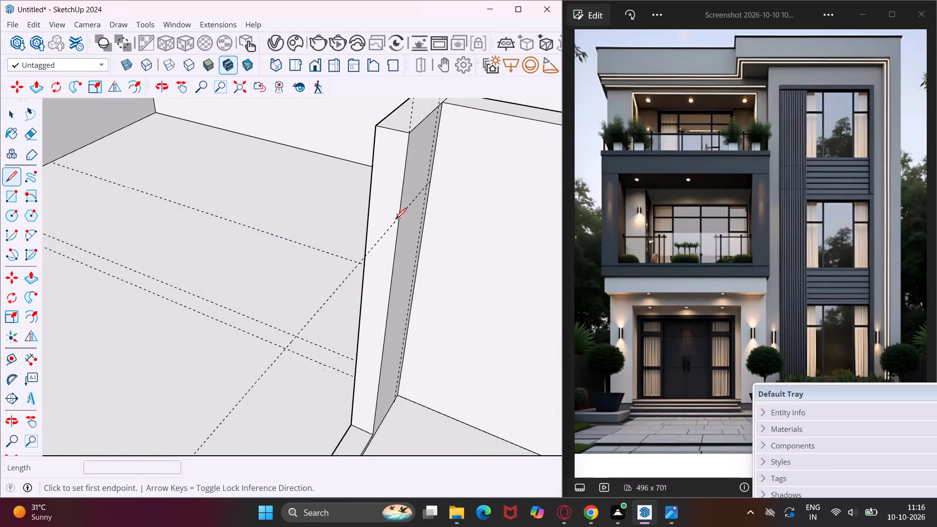
left_click(398, 218)
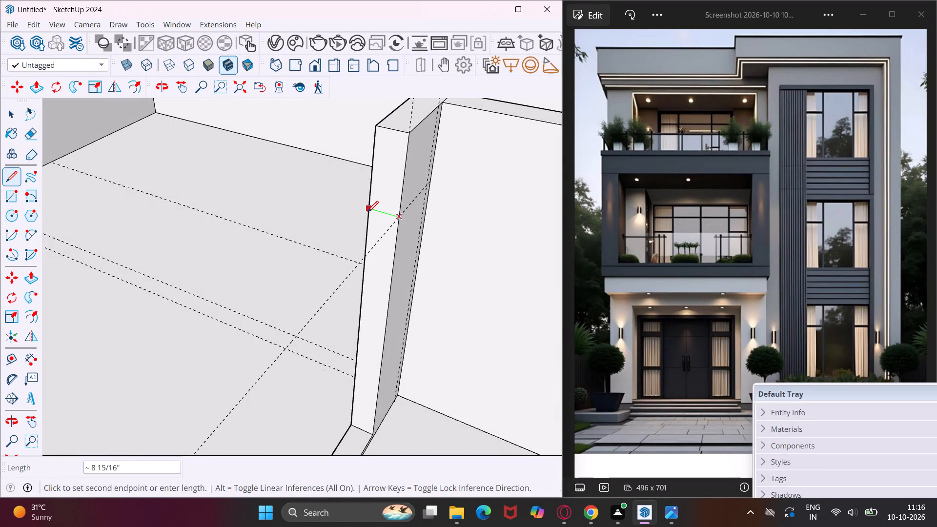
left_click(367, 212)
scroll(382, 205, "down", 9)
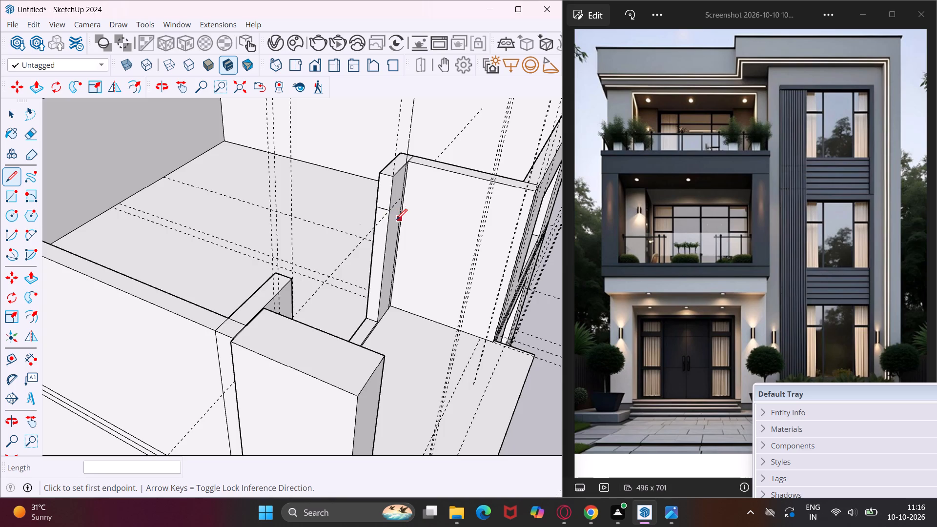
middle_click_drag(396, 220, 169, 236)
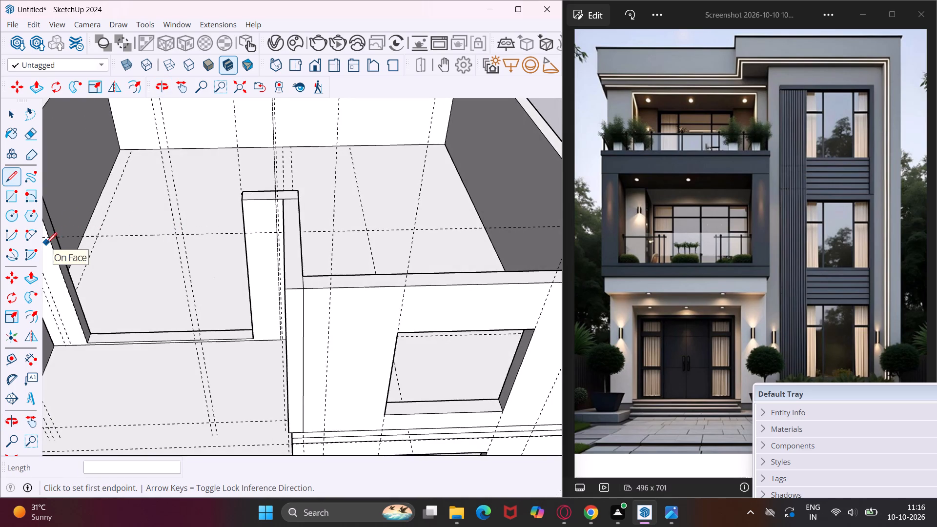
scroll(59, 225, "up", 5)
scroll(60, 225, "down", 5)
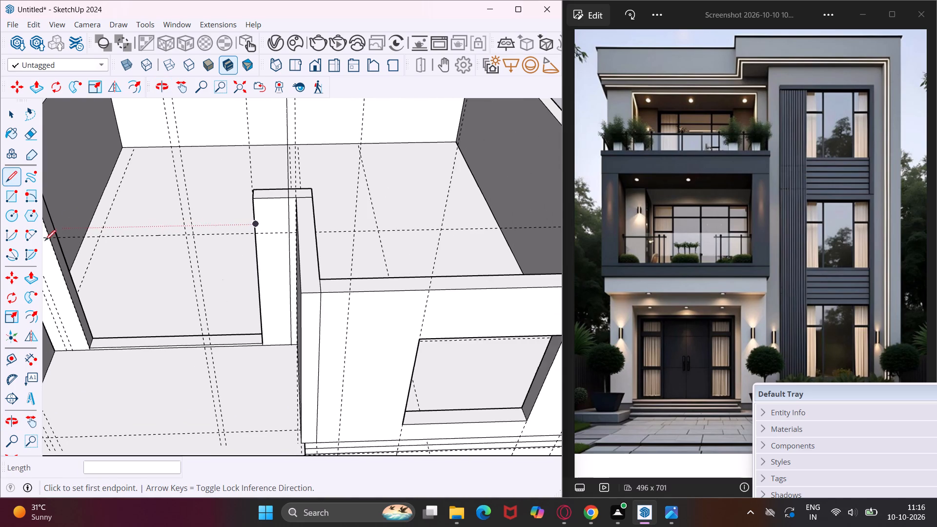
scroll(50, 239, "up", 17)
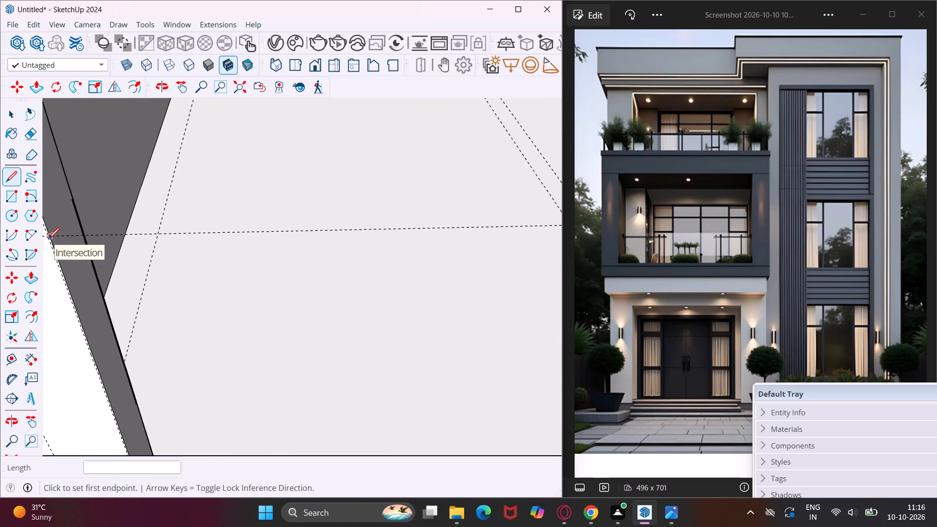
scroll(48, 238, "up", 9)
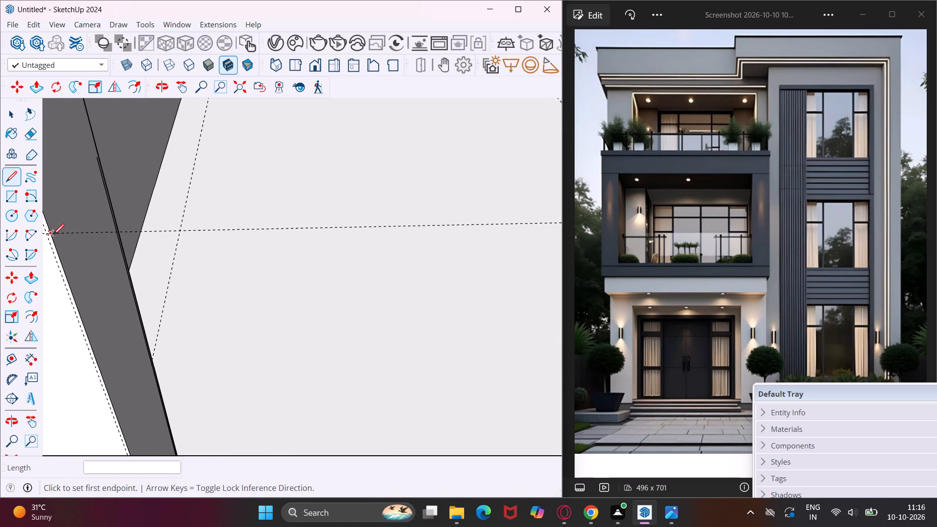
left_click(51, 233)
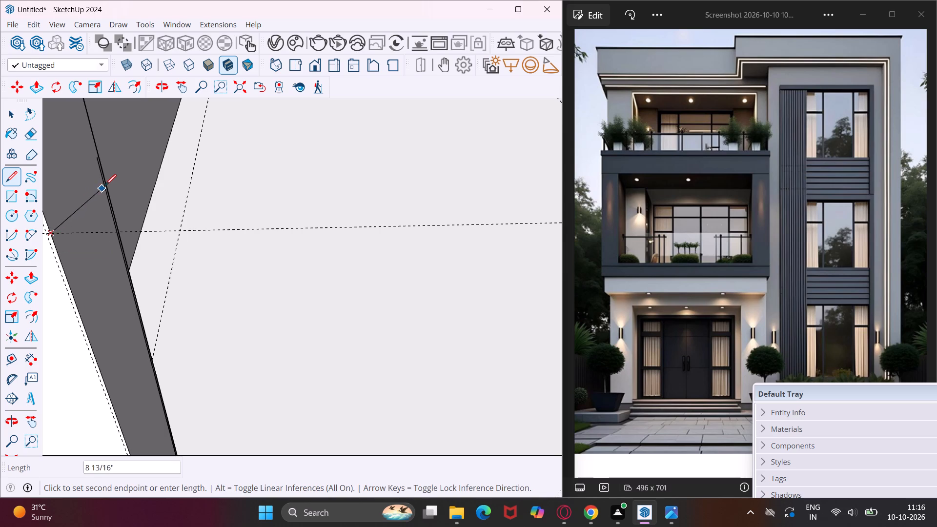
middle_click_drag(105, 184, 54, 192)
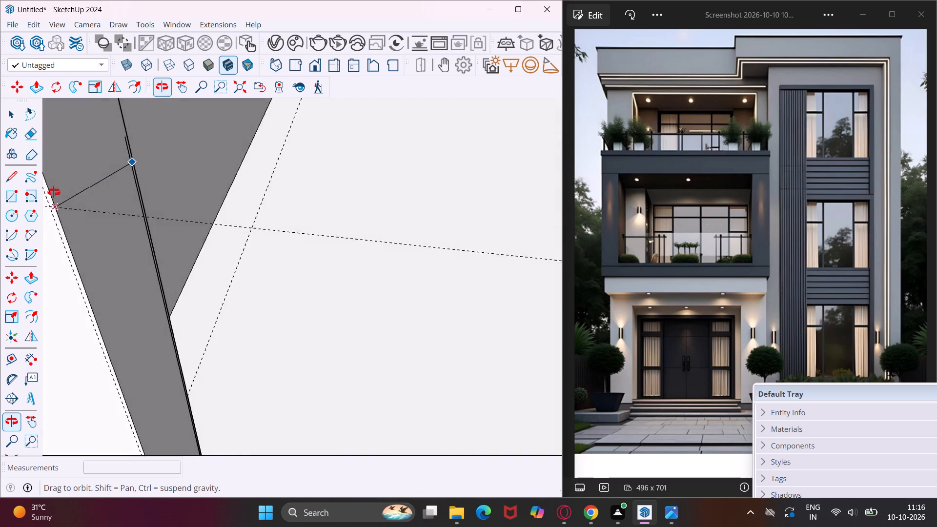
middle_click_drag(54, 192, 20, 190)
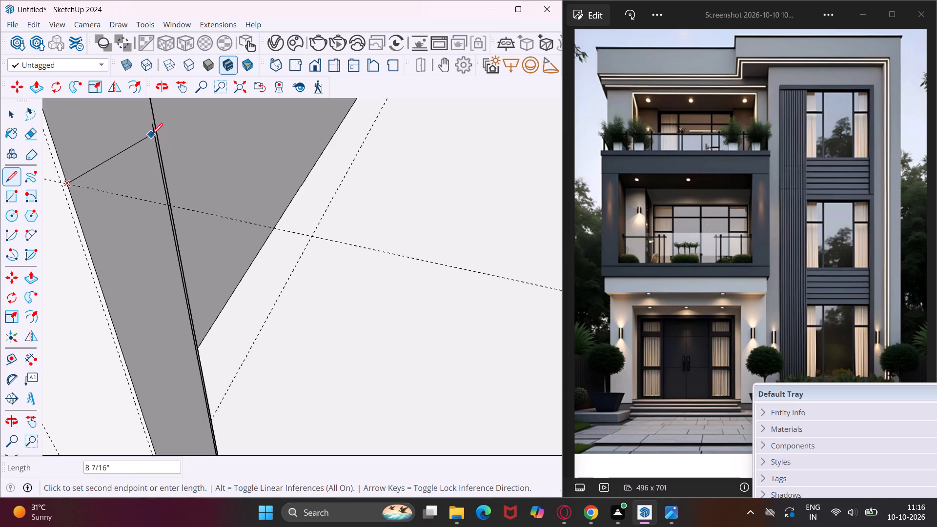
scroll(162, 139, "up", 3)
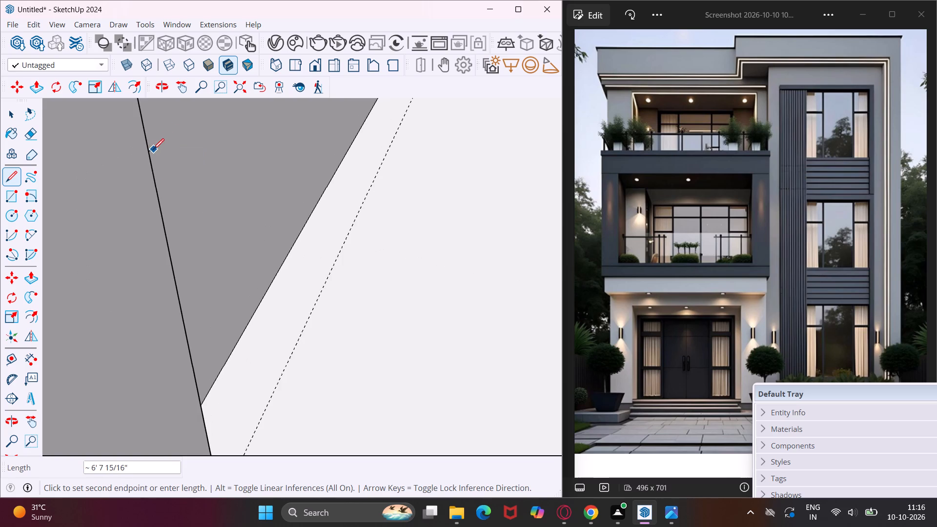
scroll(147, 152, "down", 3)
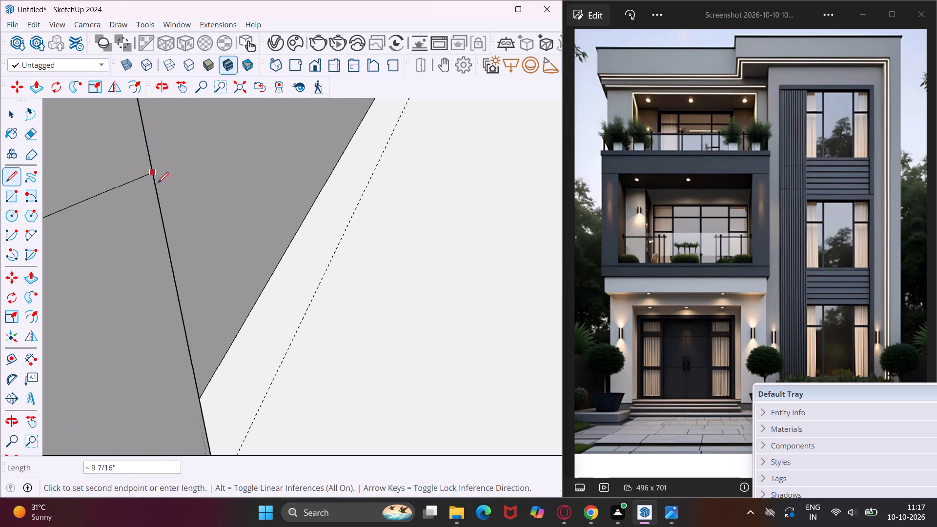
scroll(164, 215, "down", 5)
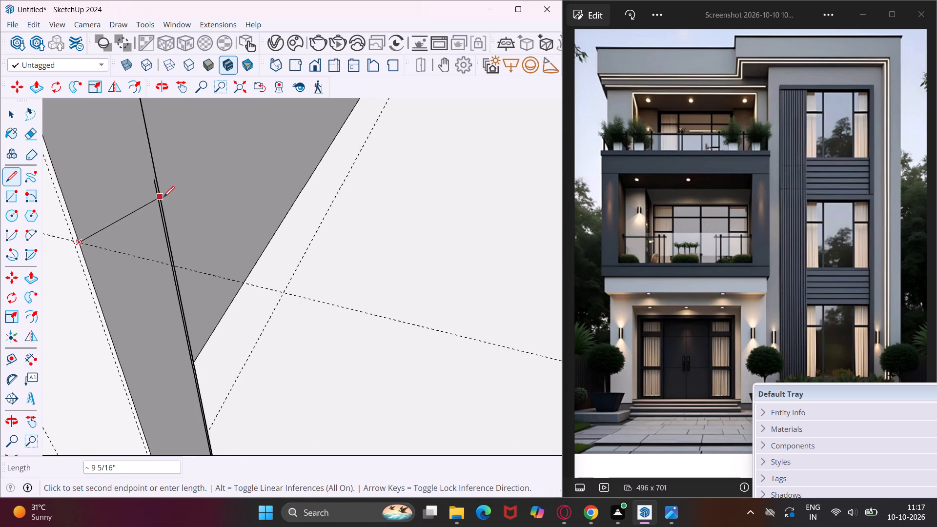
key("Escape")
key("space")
Examine the edges and faces of both jambs of the terrace's back-wall opening on the top floor.
scroll(150, 189, "up", 3)
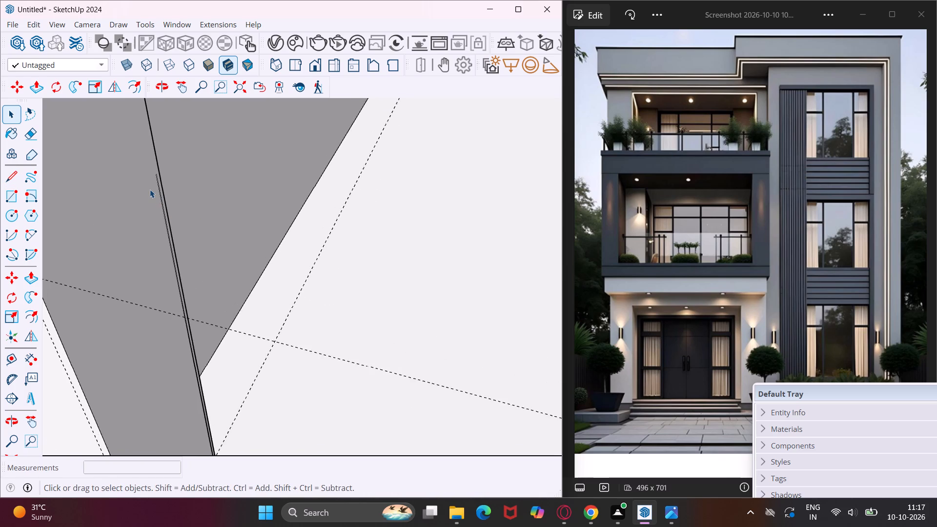
scroll(150, 189, "up", 5)
scroll(165, 212, "down", 4)
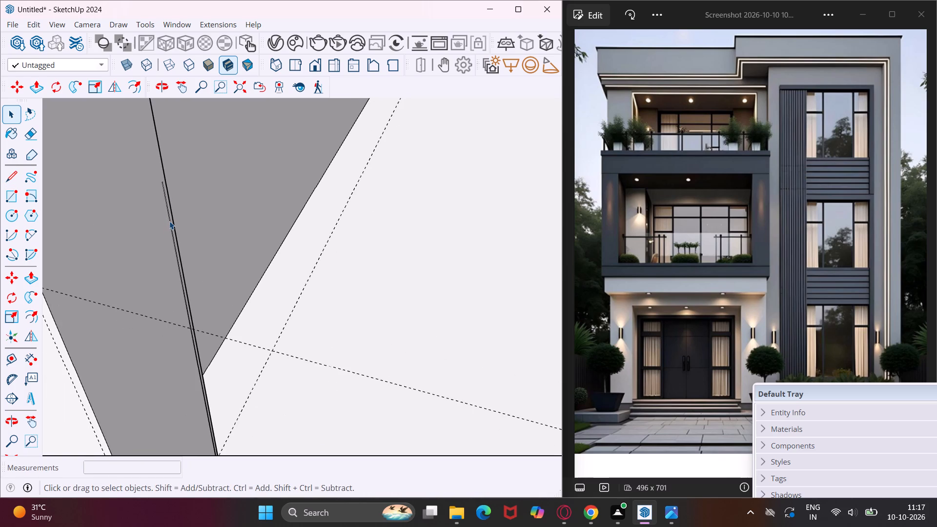
left_click(169, 221)
scroll(169, 221, "up", 4)
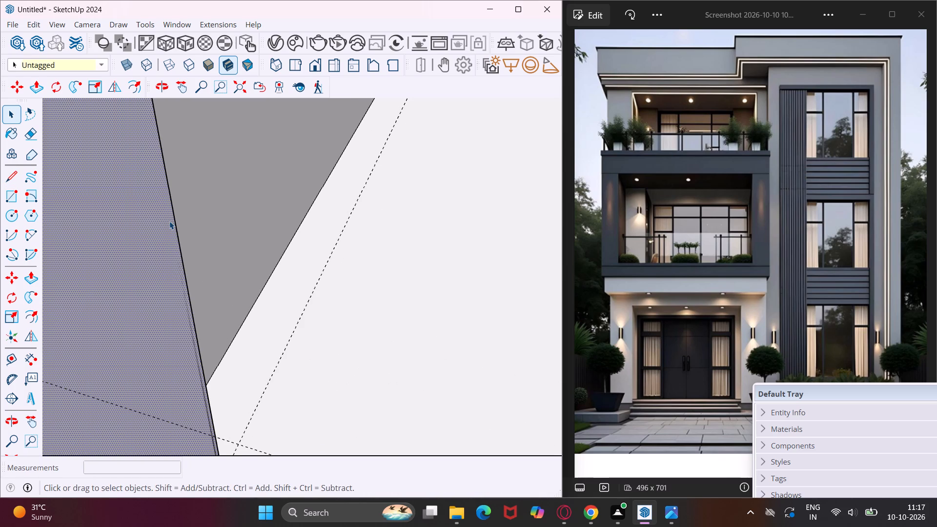
scroll(169, 222, "down", 4)
middle_click_drag(174, 228, 273, 223)
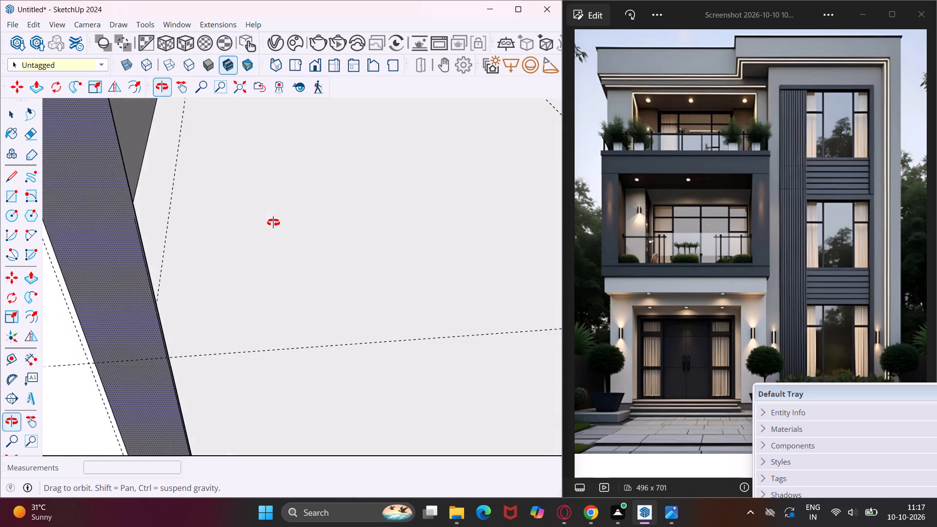
middle_click_drag(273, 223, 325, 211)
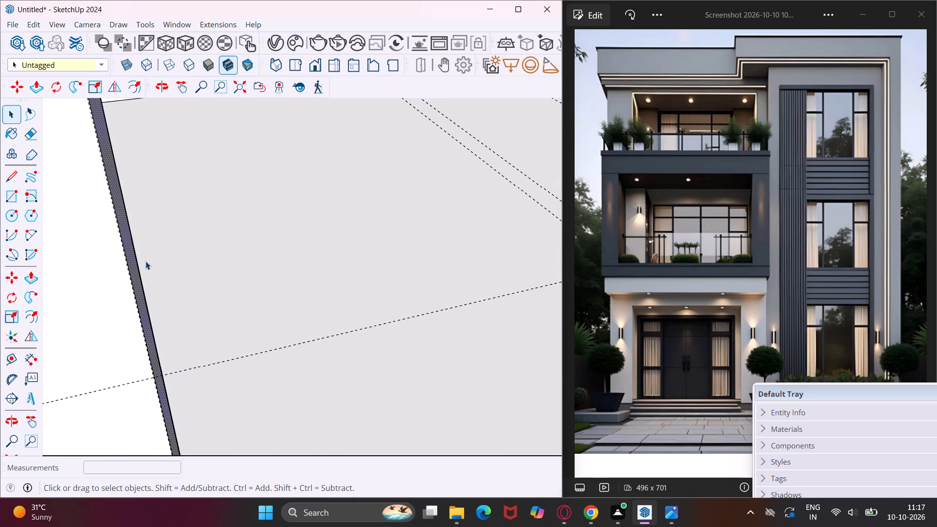
scroll(141, 261, "up", 4)
scroll(141, 261, "down", 5)
middle_click_drag(128, 270, 24, 268)
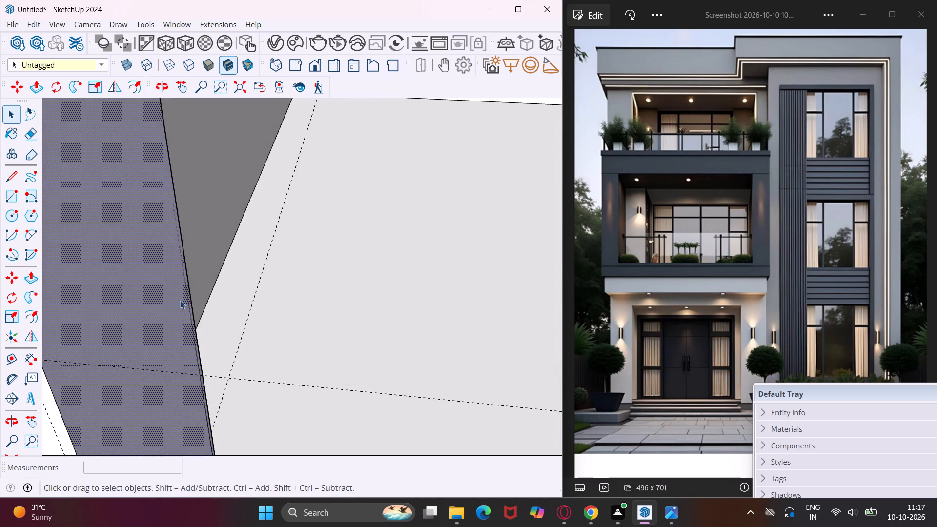
scroll(184, 305, "up", 13)
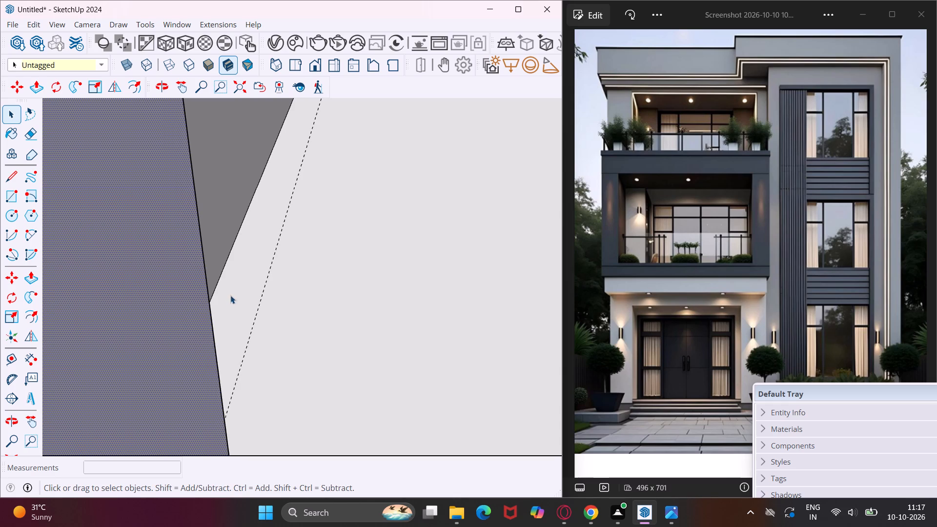
middle_click_drag(232, 293, 368, 346)
scroll(202, 306, "down", 13)
middle_click_drag(294, 302, 489, 343)
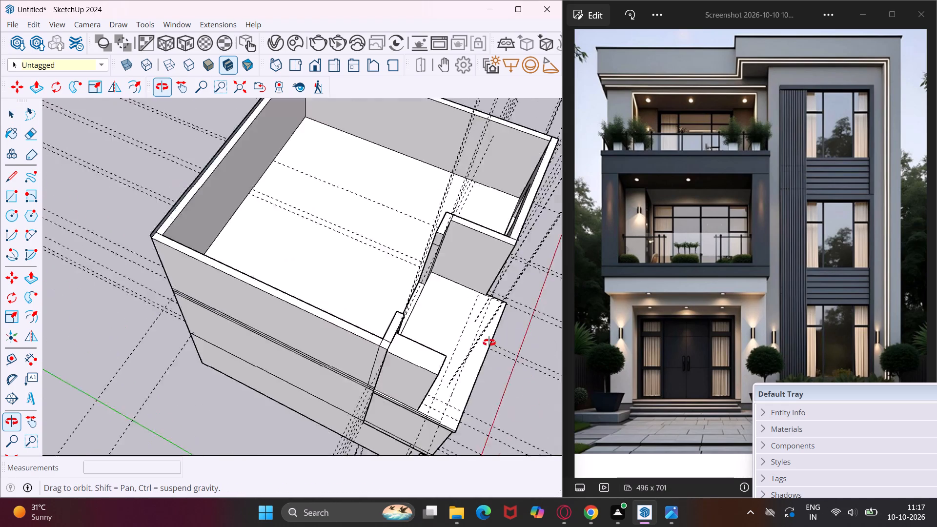
middle_click_drag(489, 343, 551, 346)
middle_click_drag(309, 259, 549, 258)
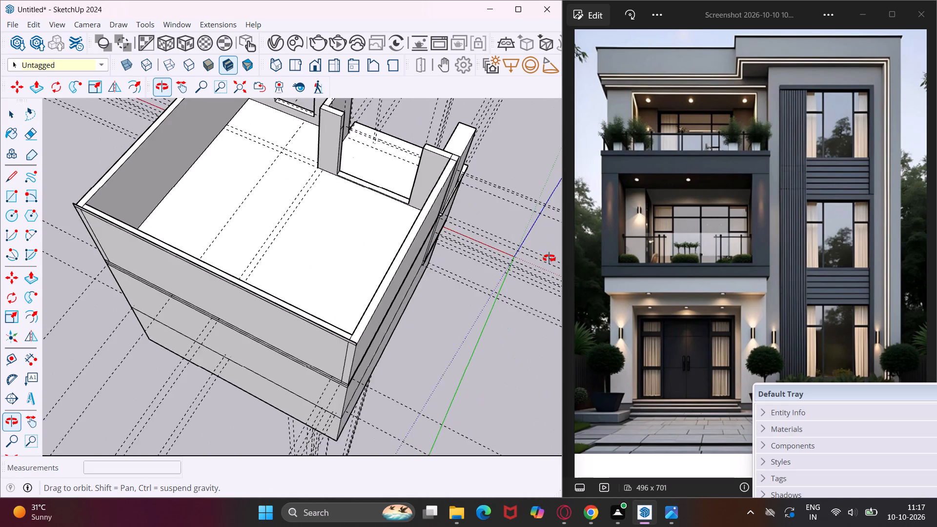
middle_click_drag(549, 258, 579, 238)
scroll(405, 147, "up", 4)
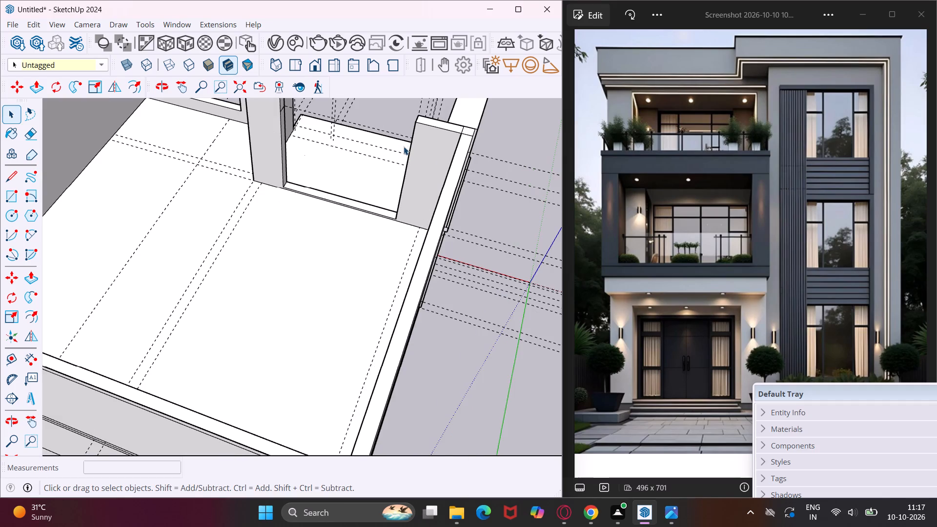
middle_click_drag(404, 146, 515, 147)
scroll(397, 128, "up", 3)
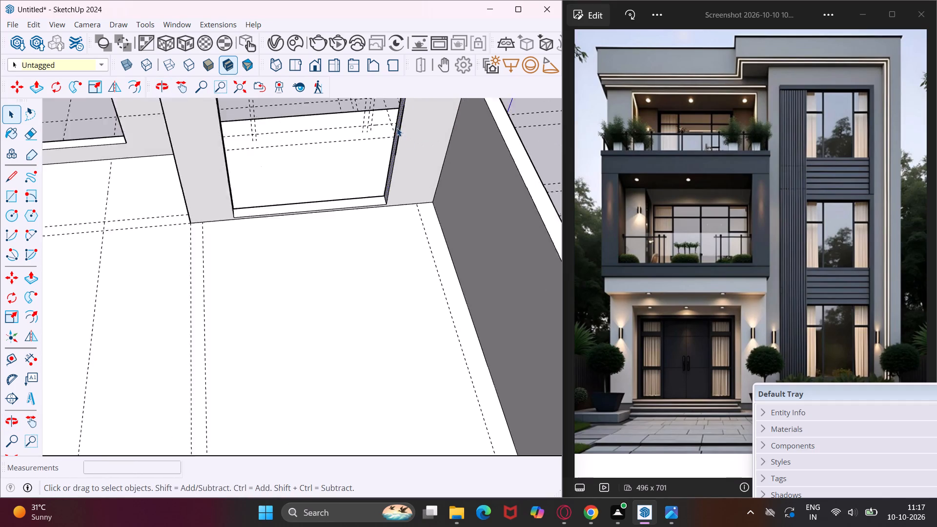
scroll(397, 128, "up", 14)
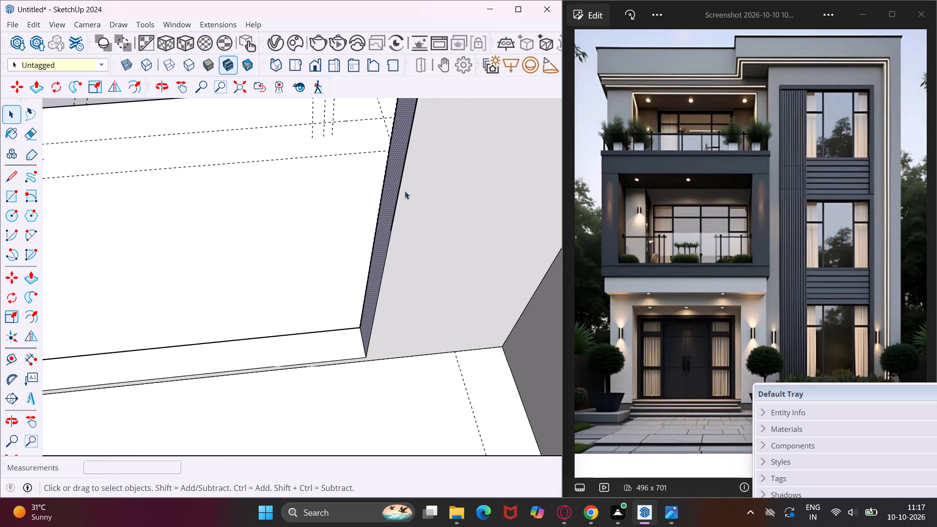
left_click(397, 196)
scroll(396, 204, "up", 2)
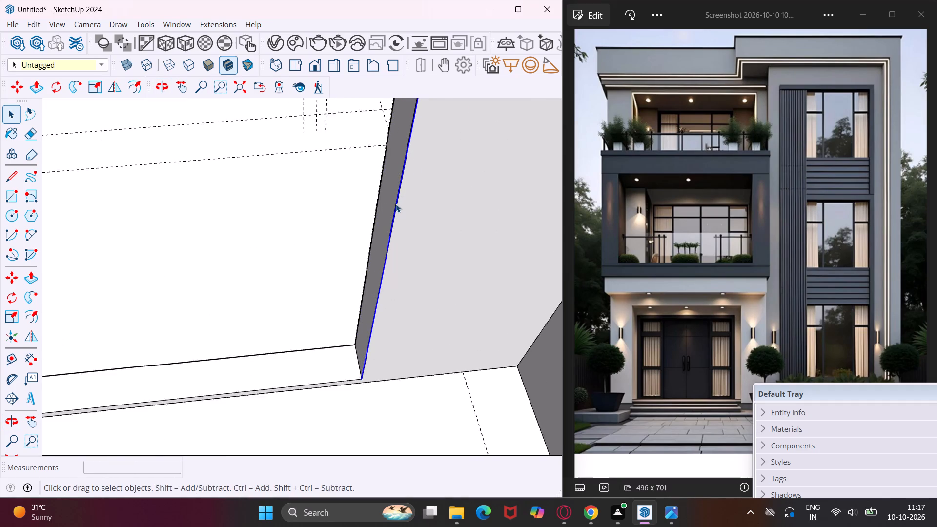
scroll(396, 204, "up", 8)
middle_click_drag(395, 204, 437, 210)
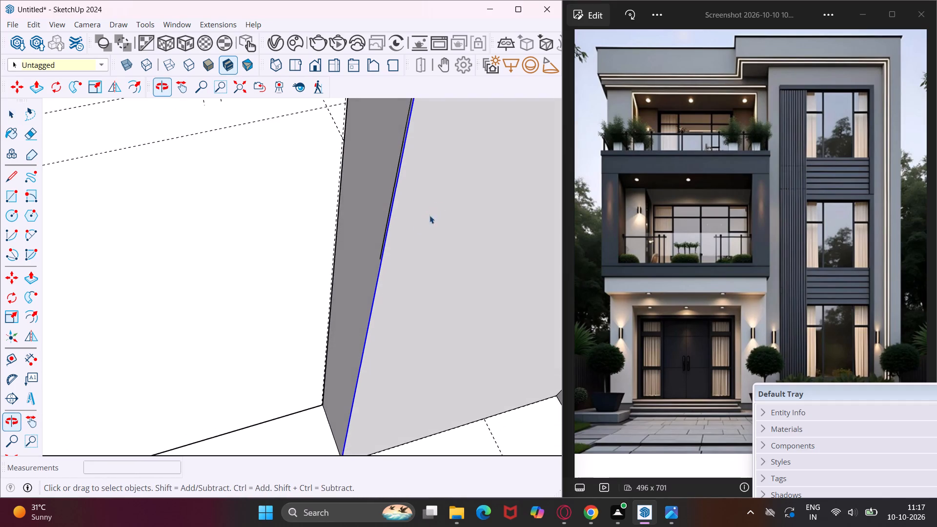
scroll(383, 250, "up", 9)
scroll(383, 250, "down", 3)
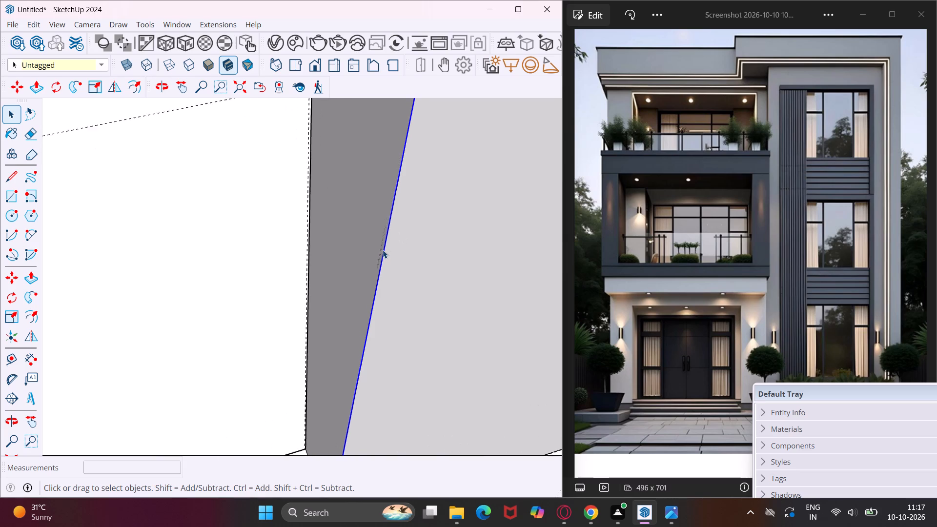
scroll(383, 250, "down", 2)
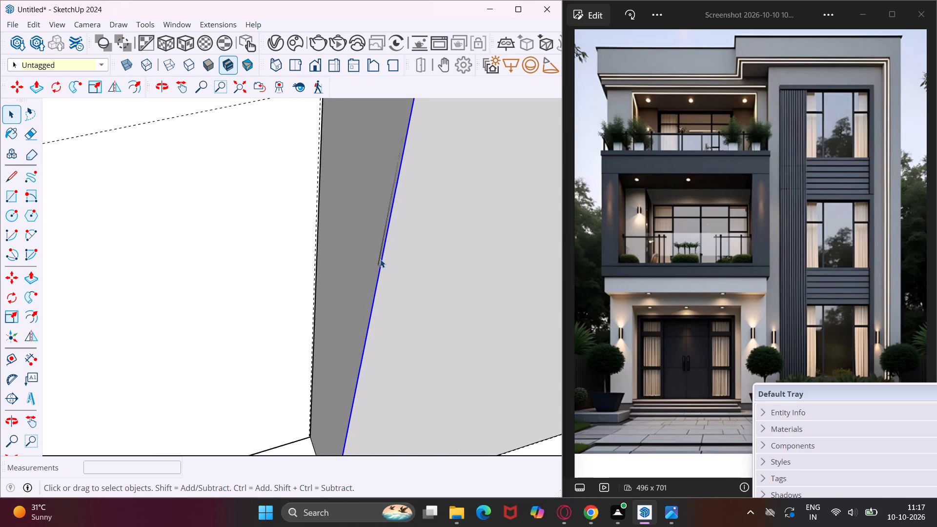
left_click(379, 258)
scroll(379, 258, "up", 3)
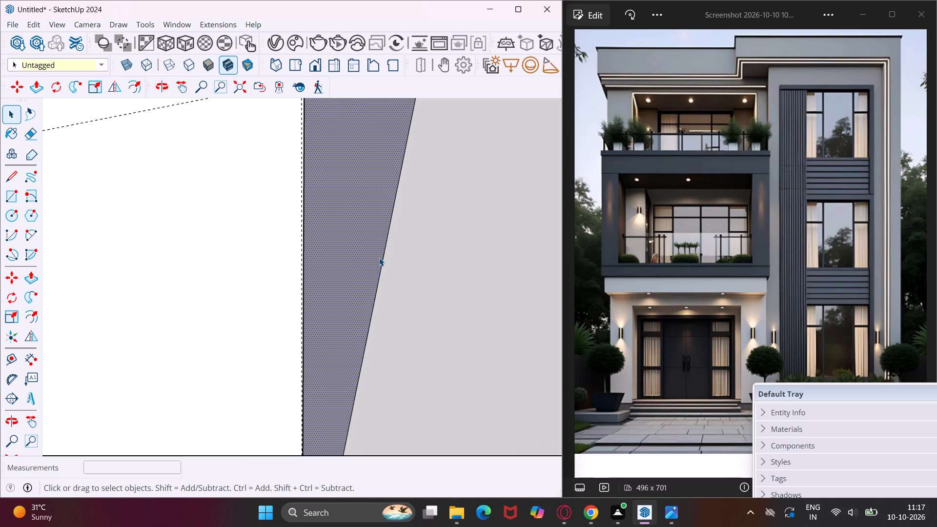
scroll(379, 258, "down", 16)
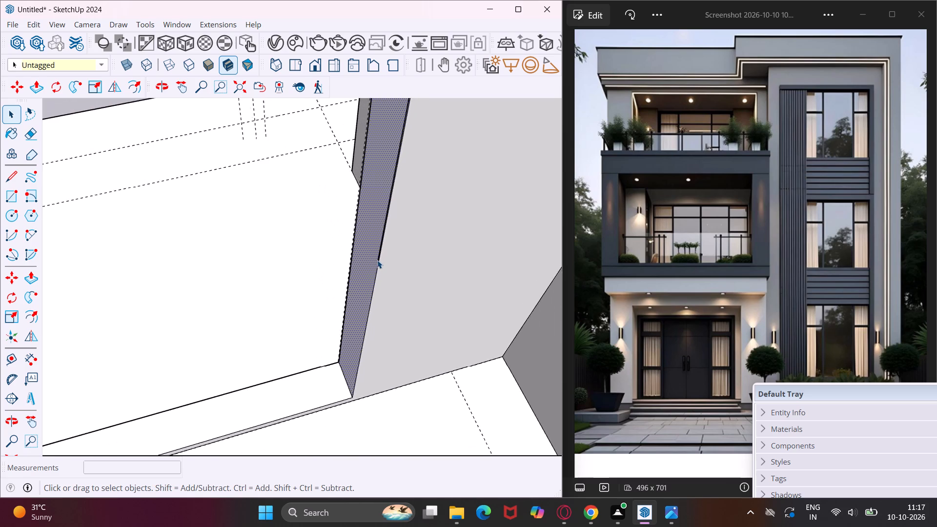
scroll(377, 260, "down", 14)
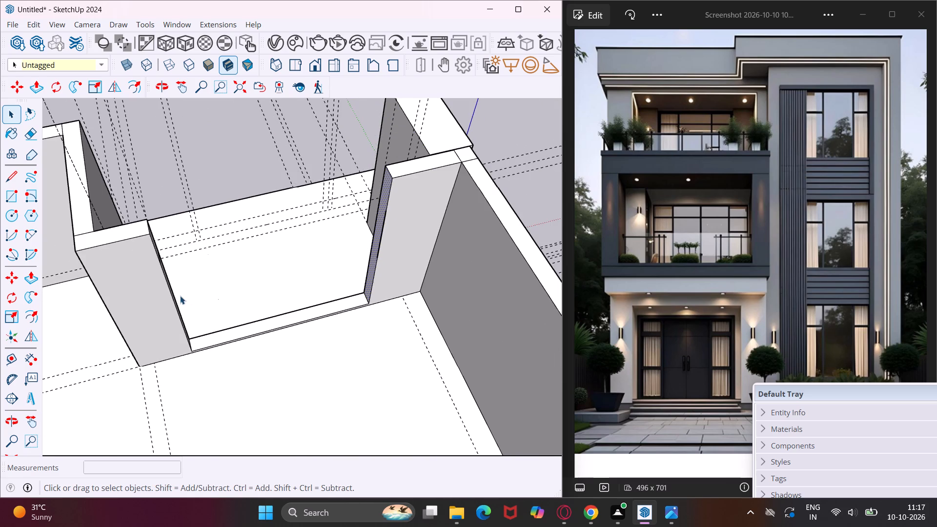
Push the upper section of the jamb nearest the window 9' 10" across the terrace's back-wall opening to form a lintel.
middle_click_drag(179, 297, 502, 299)
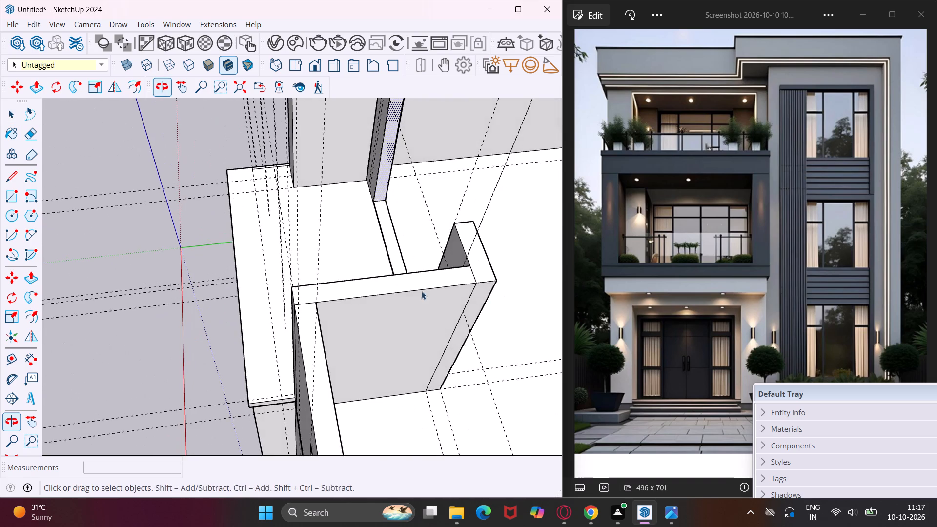
middle_click_drag(337, 268, 618, 316)
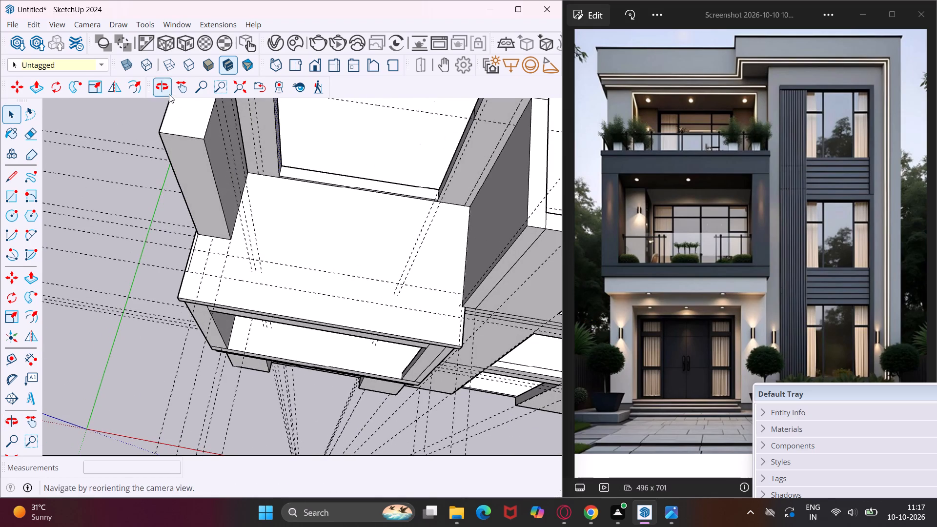
left_click(184, 83)
left_click_drag(262, 186, 177, 310)
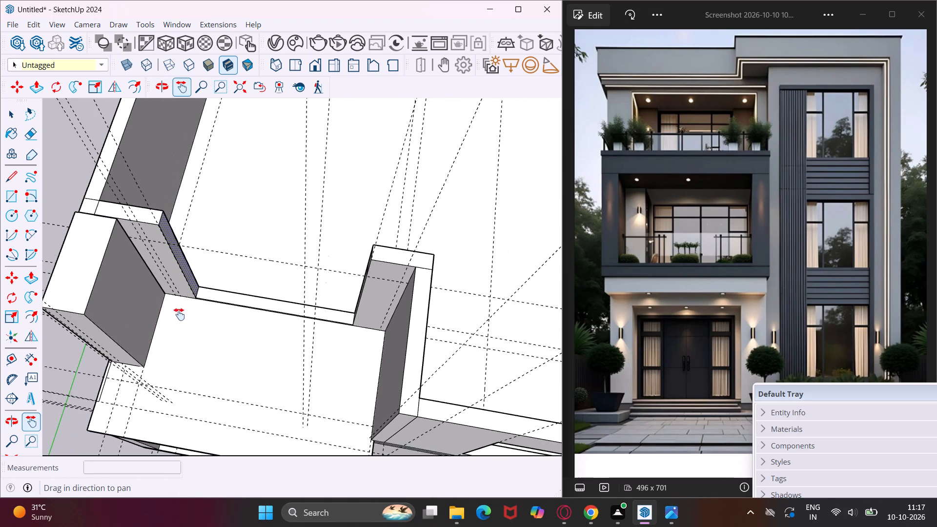
middle_click_drag(195, 322, 389, 192)
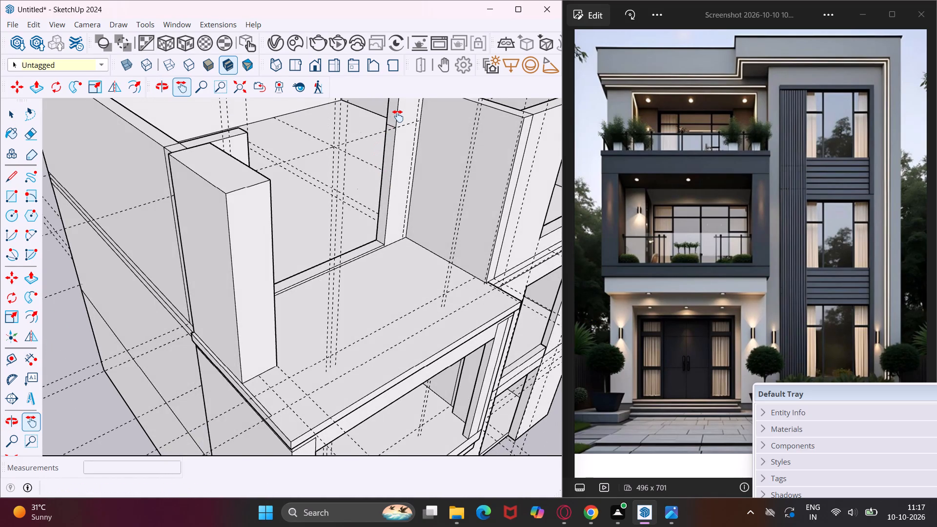
scroll(398, 116, "up", 4)
key("Escape")
key("space")
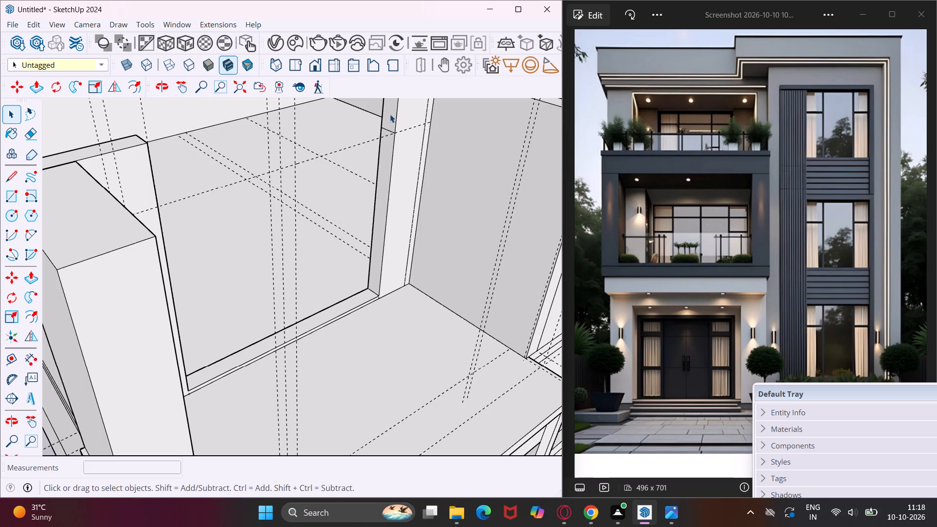
left_click(390, 114)
key("p")
left_click(390, 114)
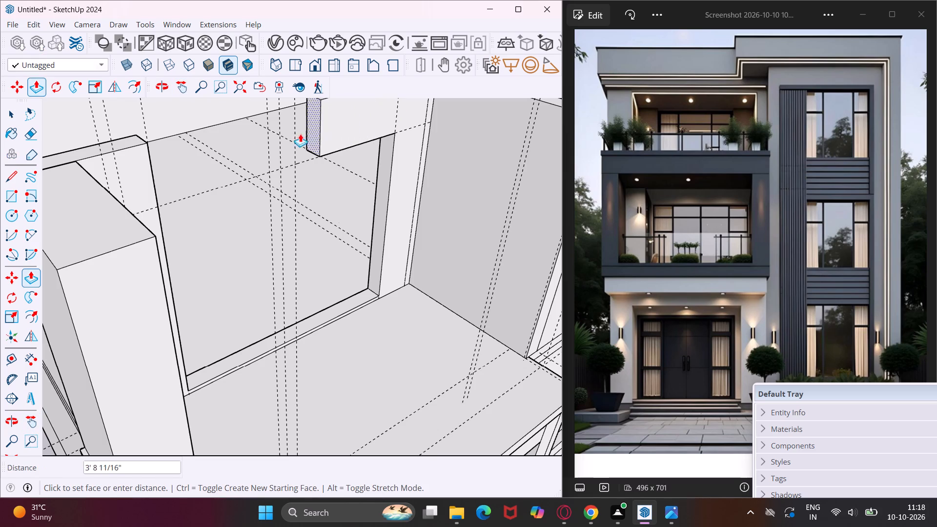
left_click(143, 187)
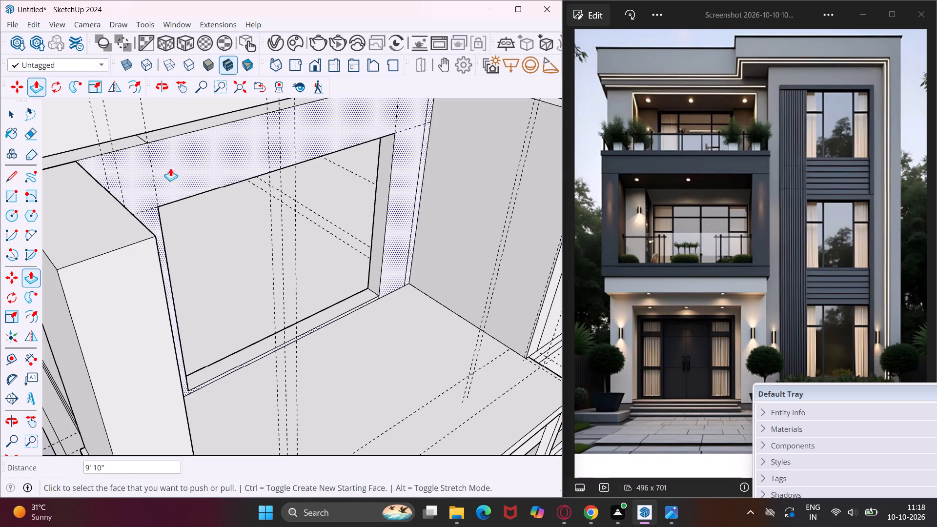
scroll(190, 153, "down", 3)
middle_click_drag(149, 176, 74, 175)
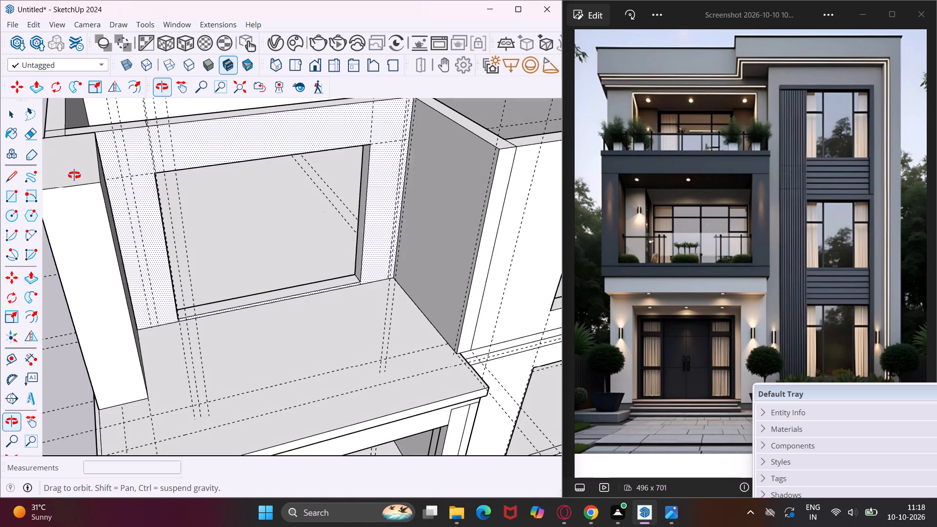
middle_click_drag(74, 175, 74, 175)
key("Escape")
key("space")
Push the narrow strip along the top of the rear wall's outer side 31' 6" to the front facade, forming a roof slab.
scroll(223, 168, "down", 5)
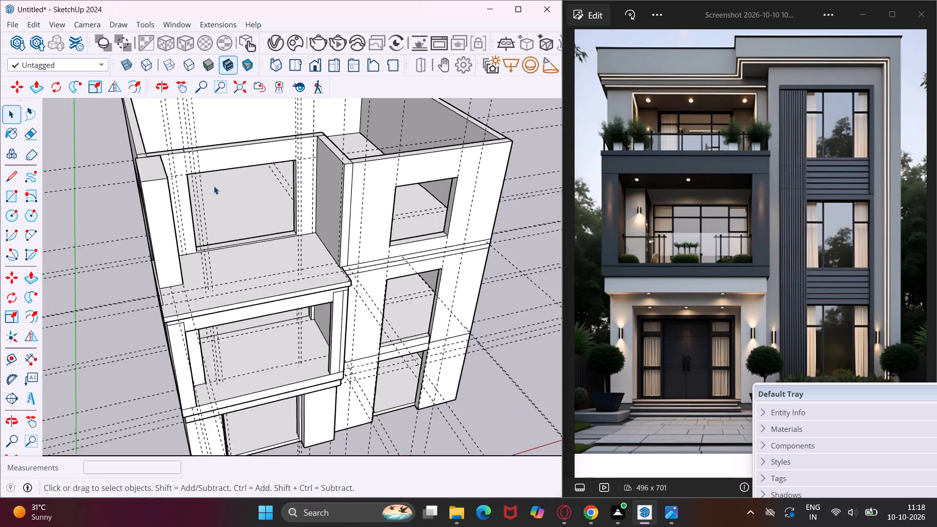
scroll(214, 186, "down", 4)
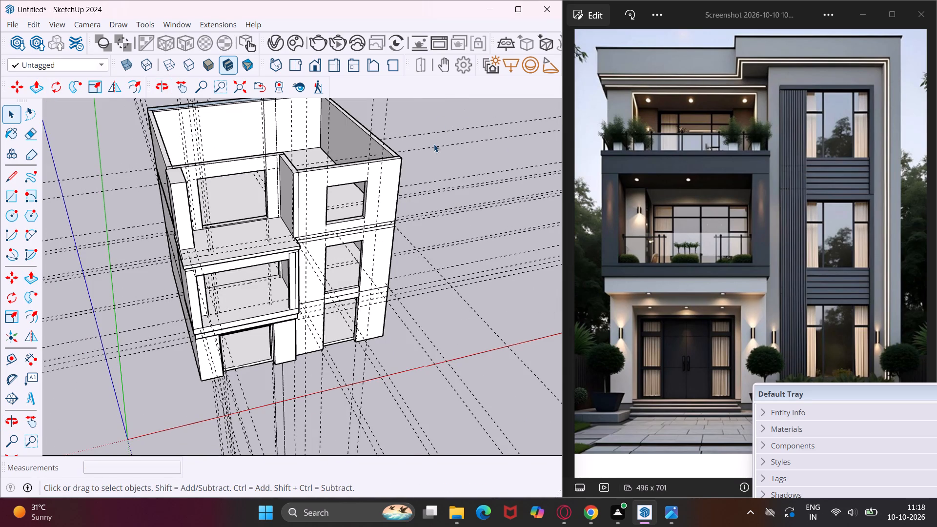
middle_click_drag(434, 144, 89, 187)
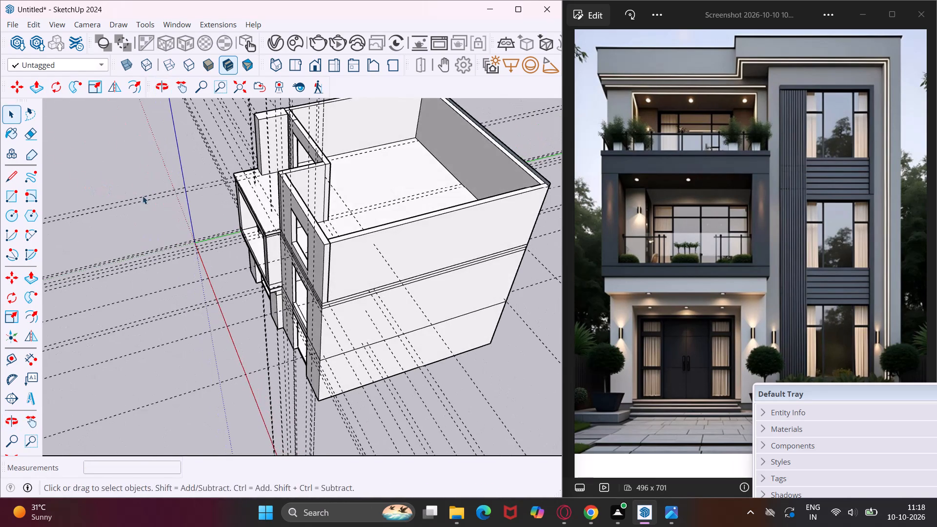
scroll(143, 196, "down", 3)
middle_click_drag(417, 213, 283, 235)
scroll(278, 230, "down", 4)
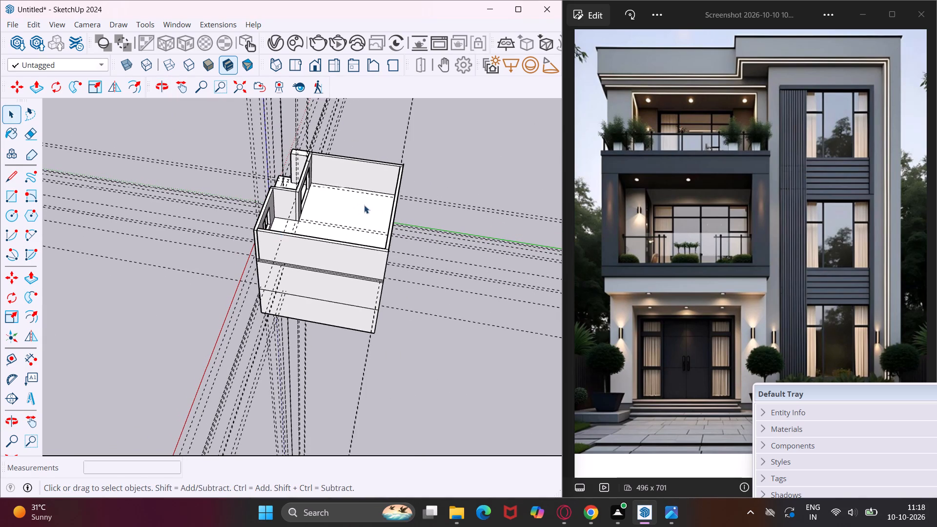
scroll(391, 224, "up", 15)
middle_click_drag(391, 225, 420, 243)
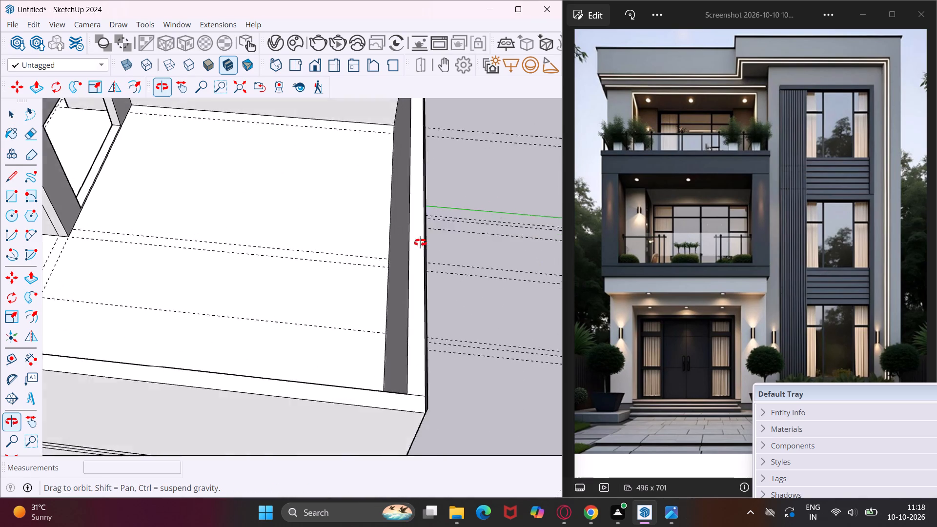
middle_click_drag(420, 243, 463, 235)
scroll(478, 237, "up", 9)
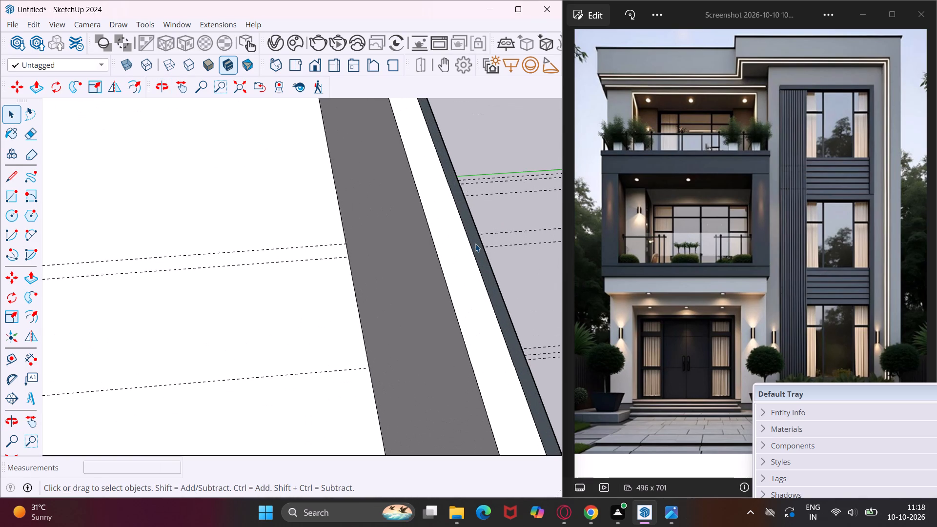
left_click(475, 243)
key("p")
left_click(475, 244)
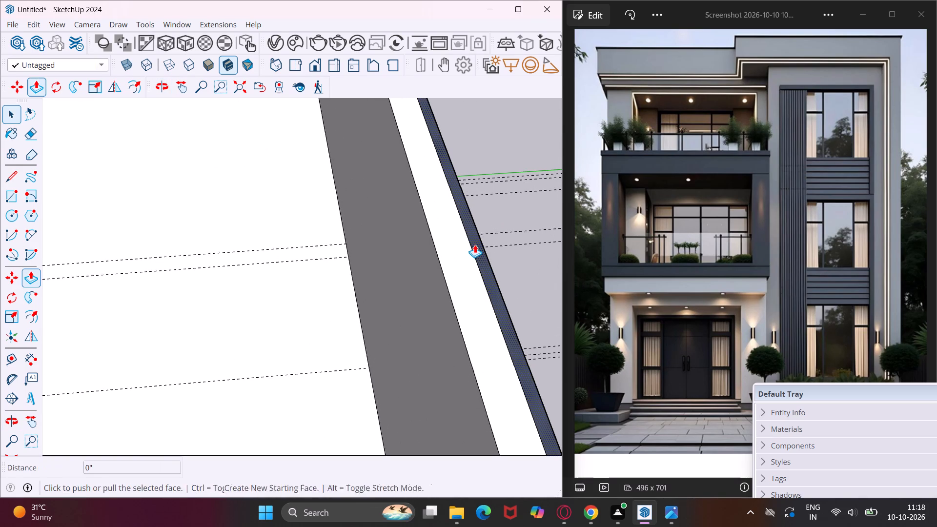
scroll(381, 261, "down", 2)
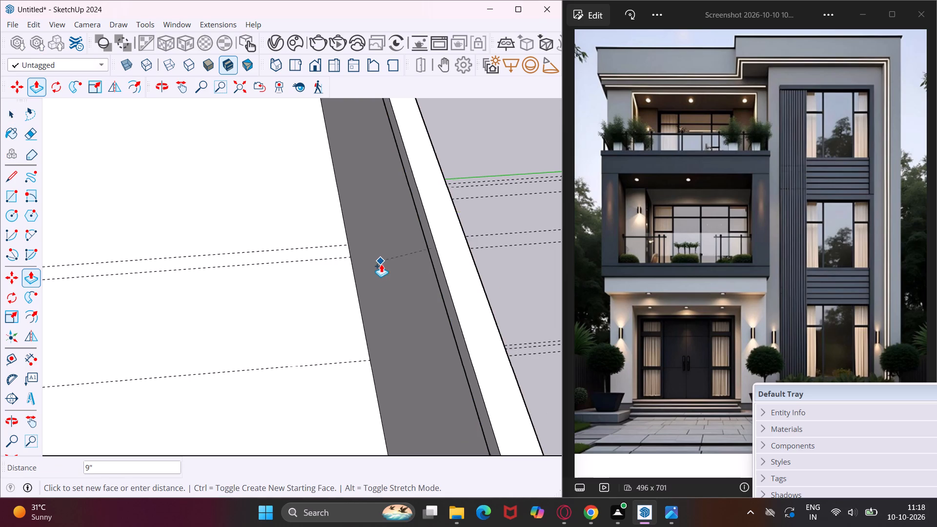
scroll(381, 264, "down", 6)
scroll(308, 285, "down", 10)
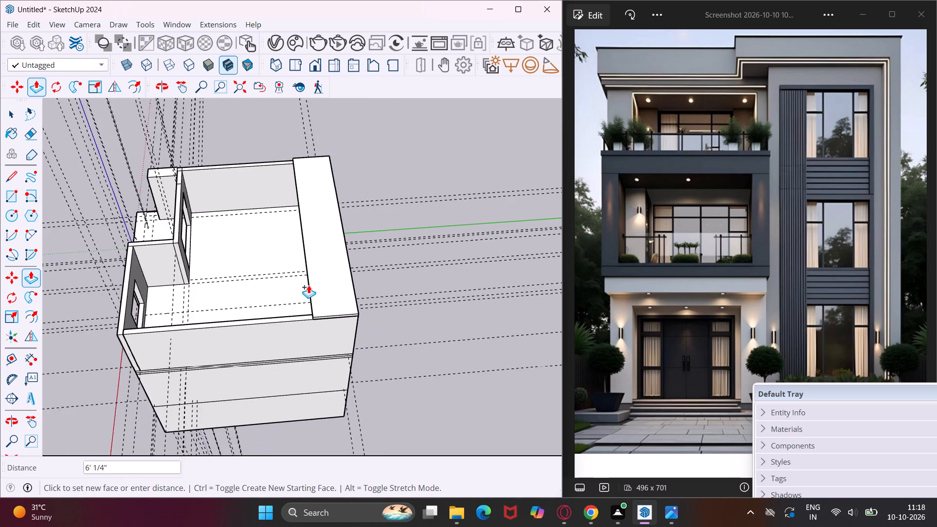
scroll(308, 285, "down", 4)
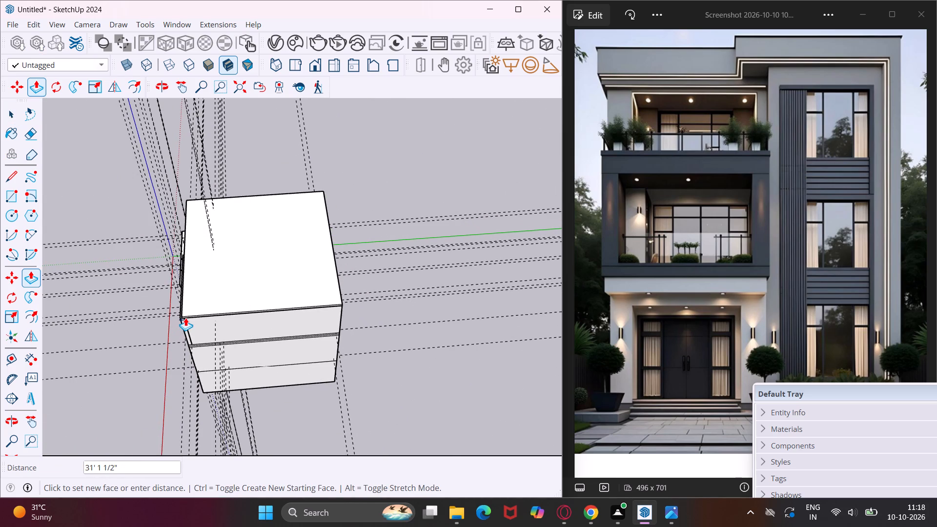
scroll(185, 318, "up", 15)
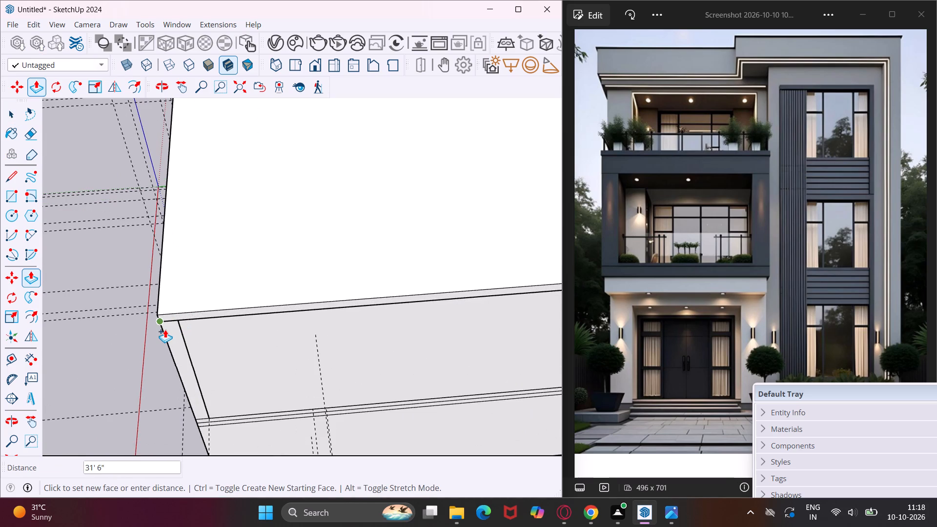
left_click(165, 329)
Pull the top face of the roof slab up 6".
middle_click_drag(164, 329, 445, 274)
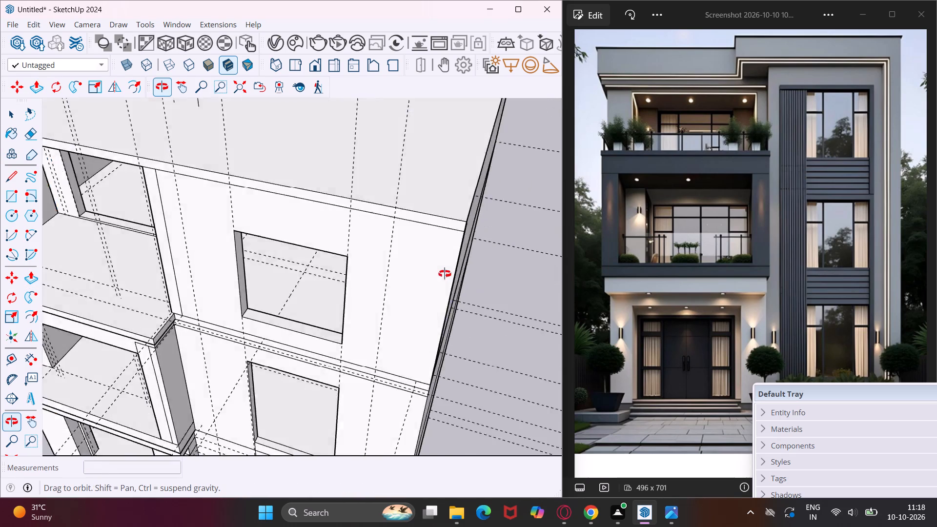
middle_click_drag(445, 274, 479, 259)
scroll(457, 252, "down", 8)
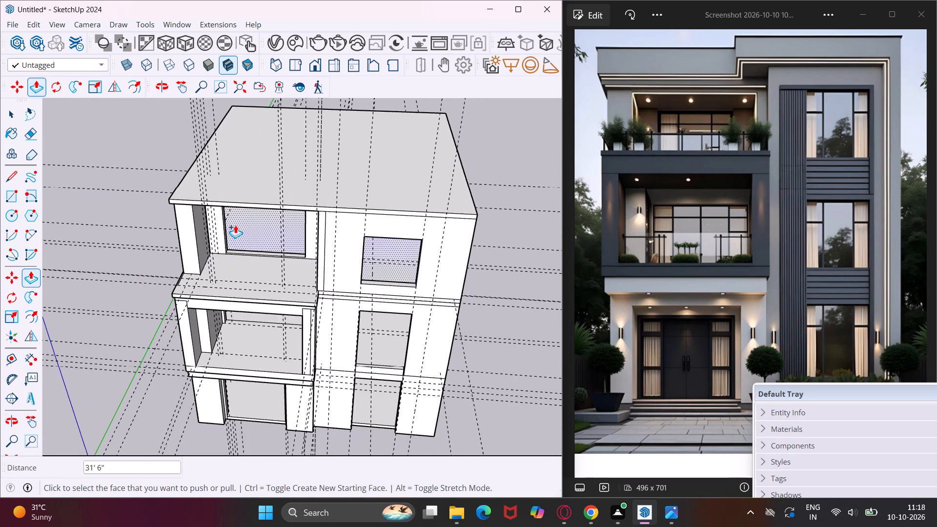
middle_click_drag(257, 185, 279, 139)
left_click(279, 139)
scroll(297, 170, "up", 8)
left_click(297, 170)
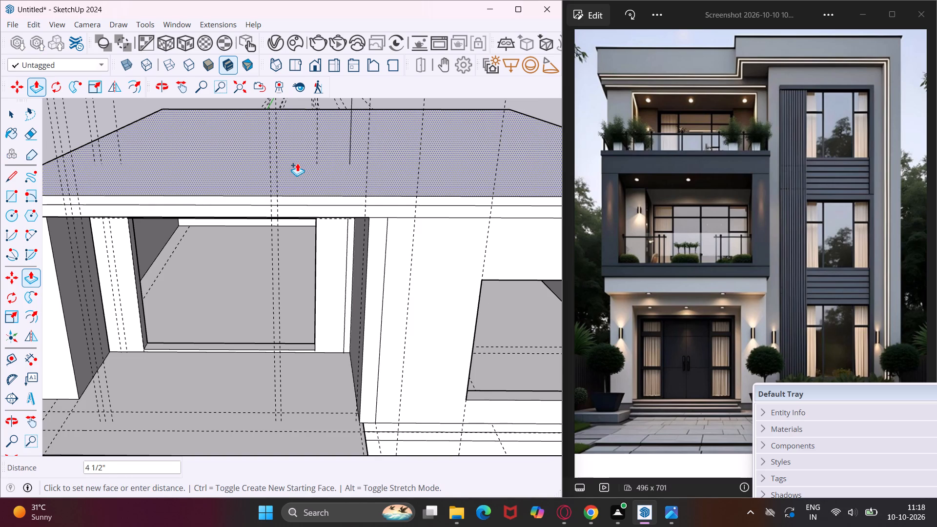
key("6")
key("shift+quotedbl")
key("Return")
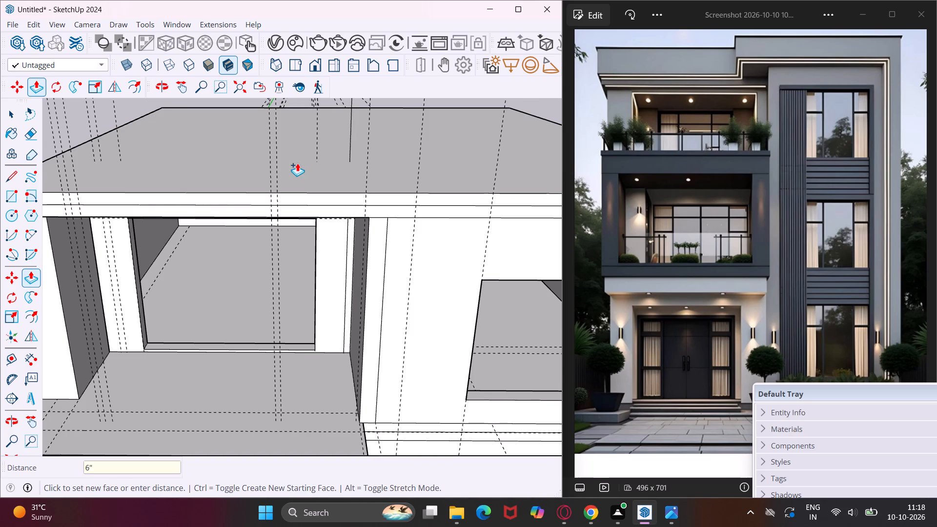
scroll(297, 163, "up", 1)
middle_click_drag(297, 163, 330, 133)
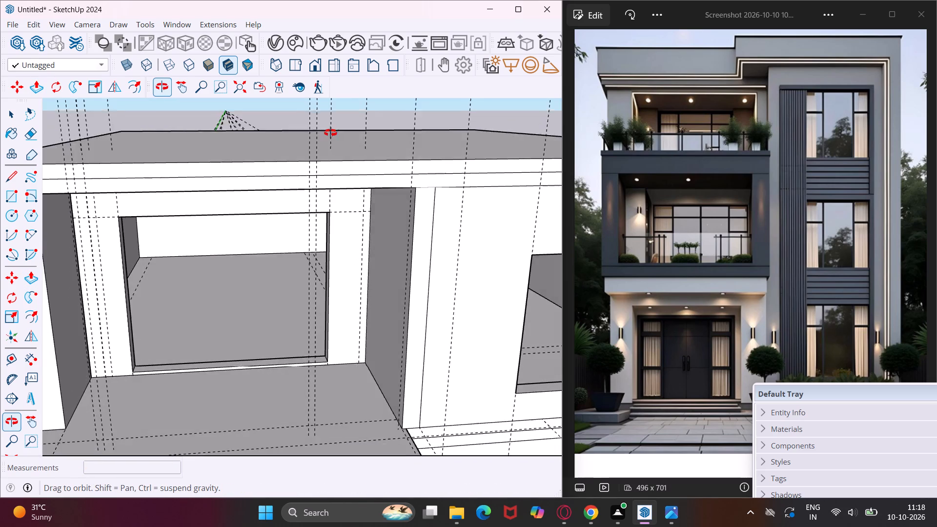
middle_click_drag(330, 133, 332, 127)
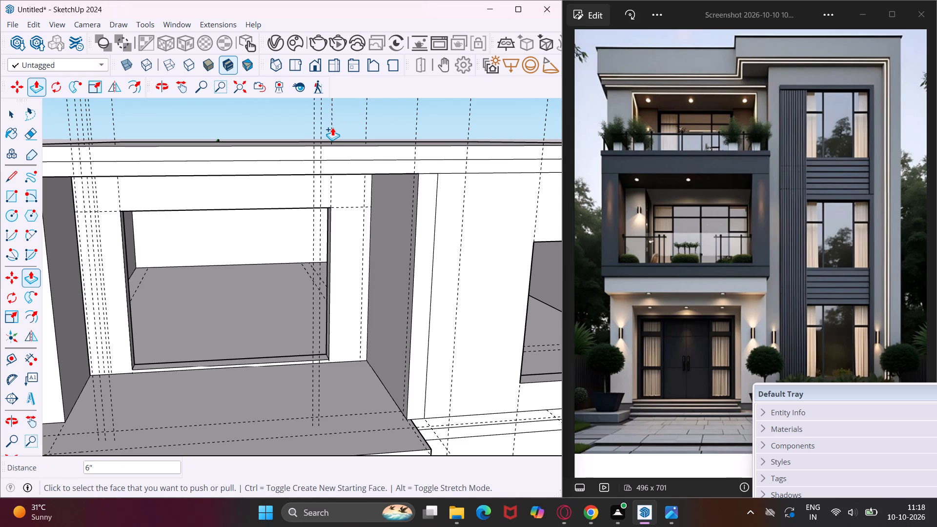
key("Escape")
key("space")
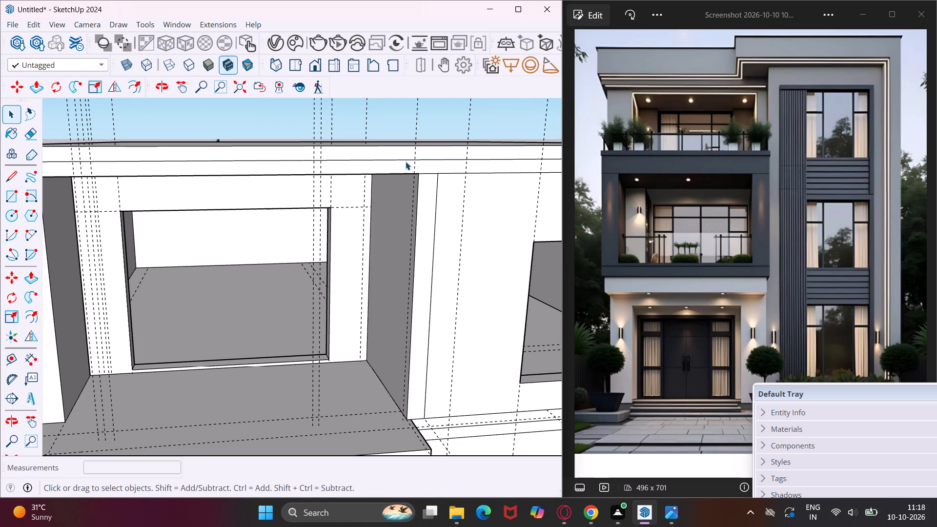
Draw two stacked 6" vertical lines across both bands of the roof's front edge, above the terrace's back-wall section beside its side wall.
key("l")
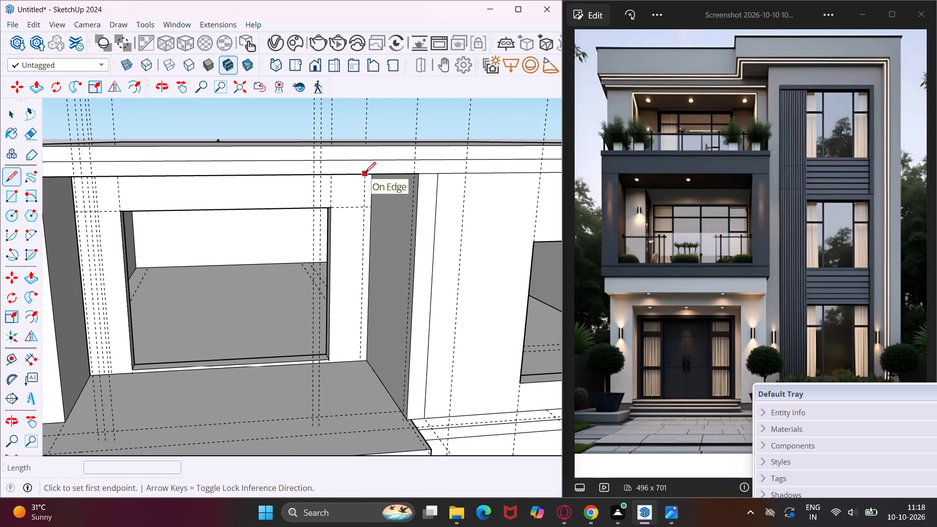
scroll(365, 173, "up", 3)
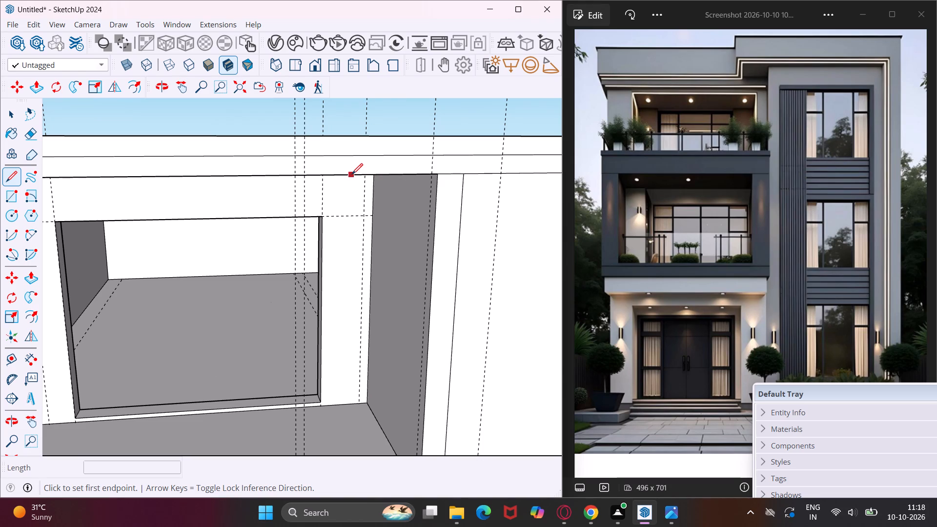
left_click(352, 174)
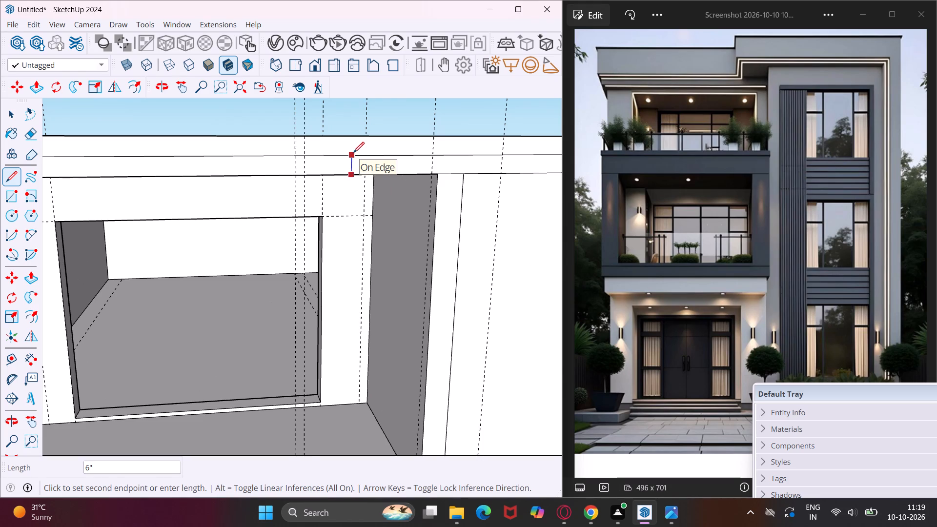
left_click(353, 153)
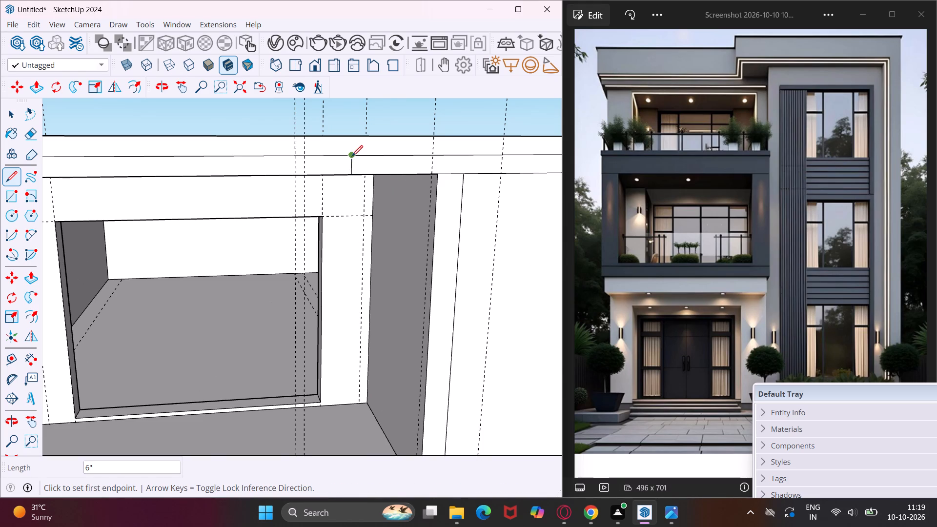
left_click(352, 156)
left_click(352, 134)
key("Escape")
key("space")
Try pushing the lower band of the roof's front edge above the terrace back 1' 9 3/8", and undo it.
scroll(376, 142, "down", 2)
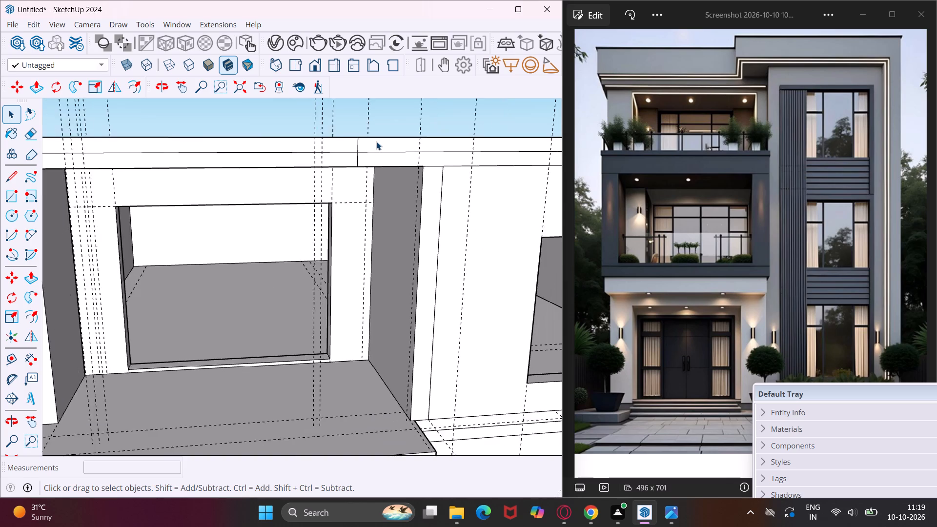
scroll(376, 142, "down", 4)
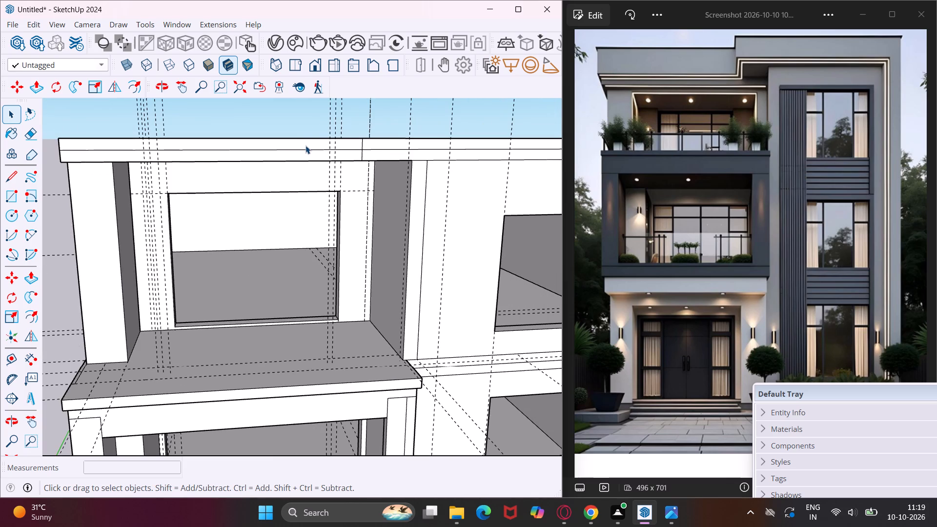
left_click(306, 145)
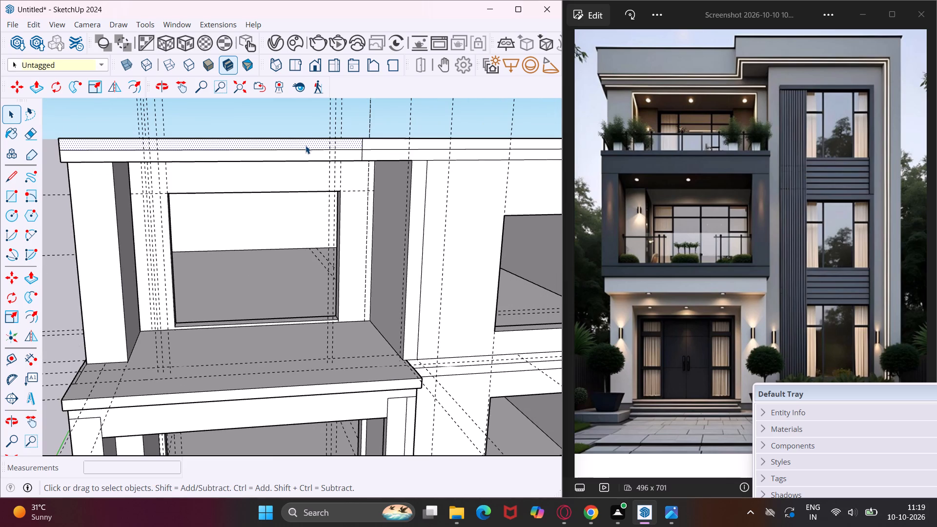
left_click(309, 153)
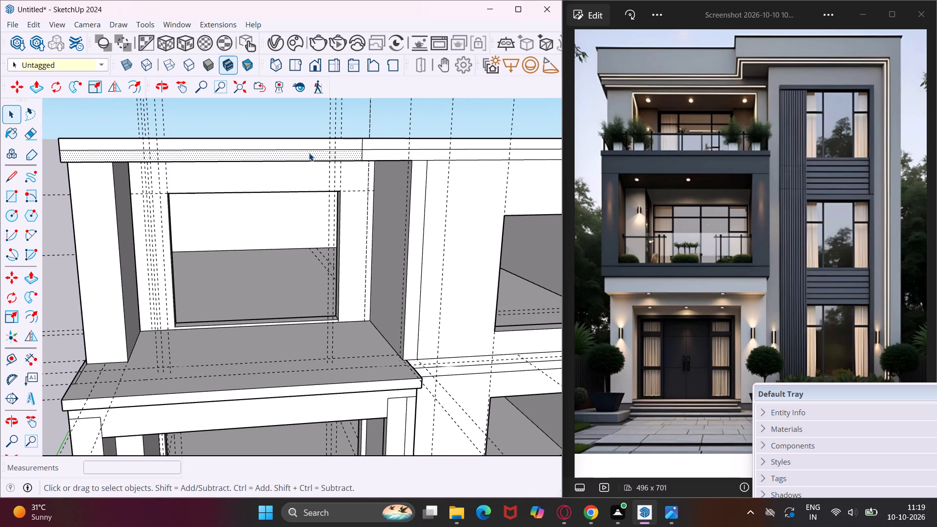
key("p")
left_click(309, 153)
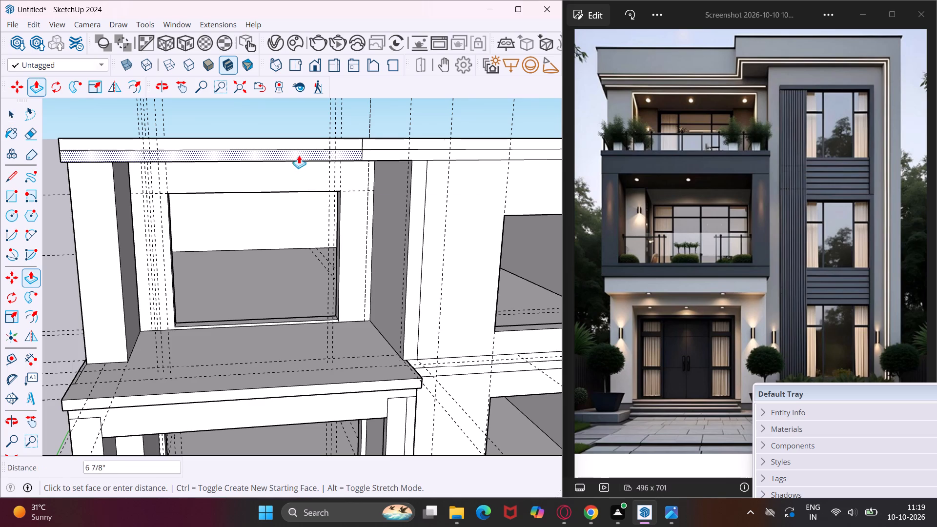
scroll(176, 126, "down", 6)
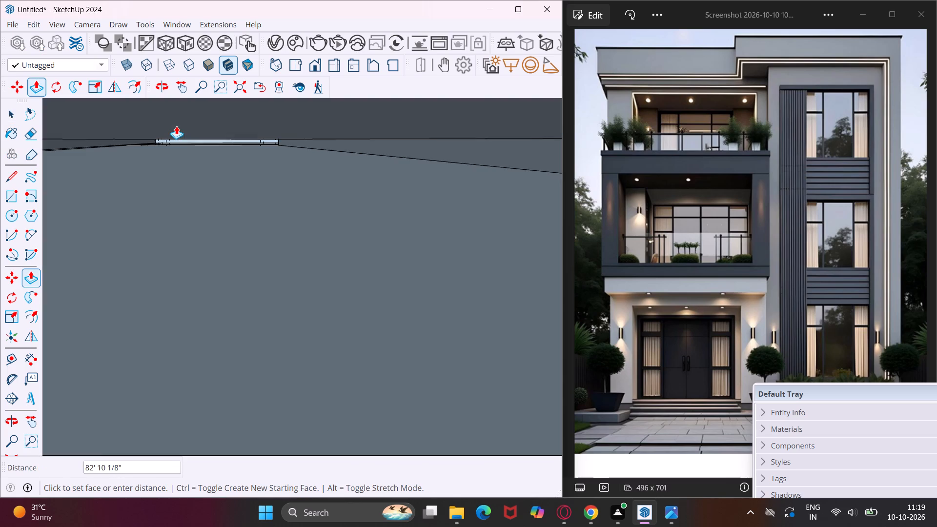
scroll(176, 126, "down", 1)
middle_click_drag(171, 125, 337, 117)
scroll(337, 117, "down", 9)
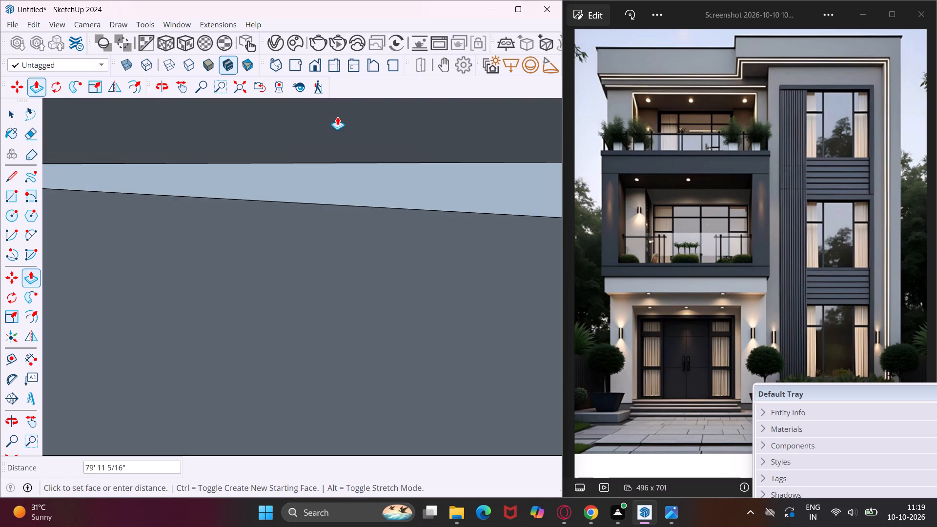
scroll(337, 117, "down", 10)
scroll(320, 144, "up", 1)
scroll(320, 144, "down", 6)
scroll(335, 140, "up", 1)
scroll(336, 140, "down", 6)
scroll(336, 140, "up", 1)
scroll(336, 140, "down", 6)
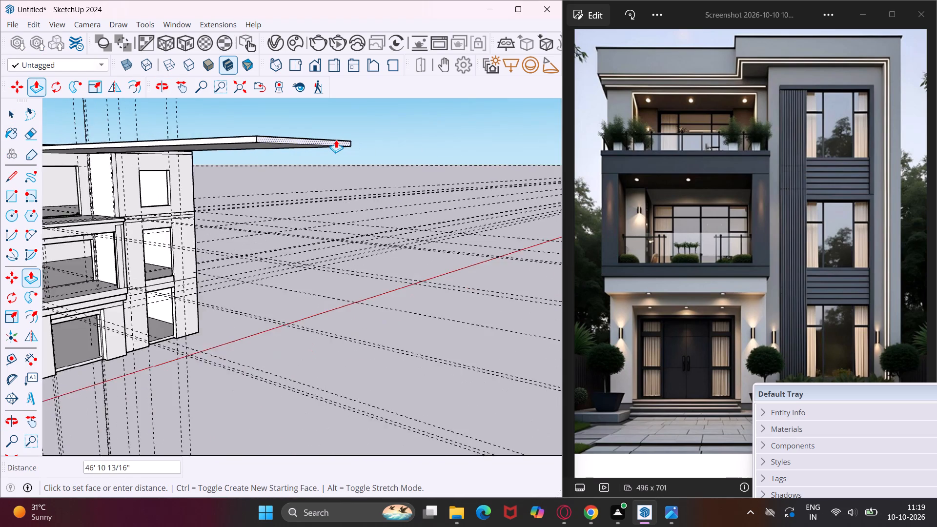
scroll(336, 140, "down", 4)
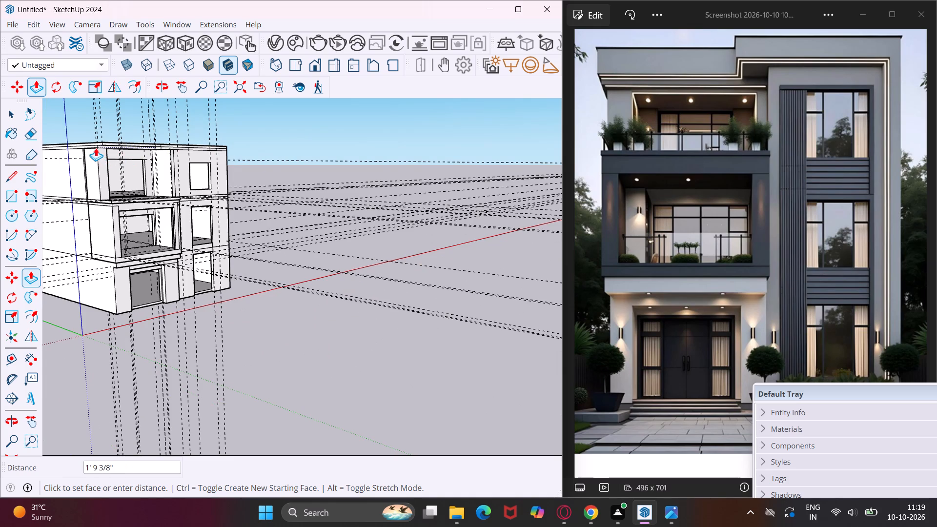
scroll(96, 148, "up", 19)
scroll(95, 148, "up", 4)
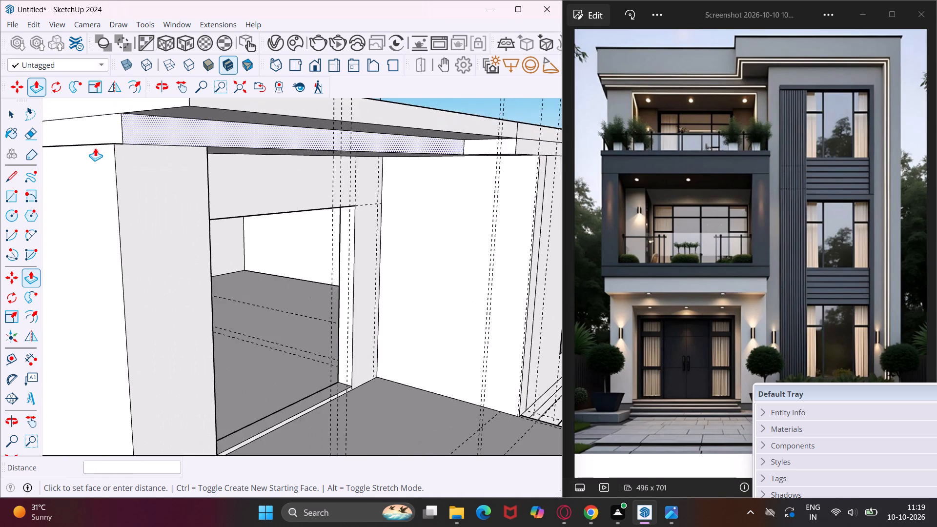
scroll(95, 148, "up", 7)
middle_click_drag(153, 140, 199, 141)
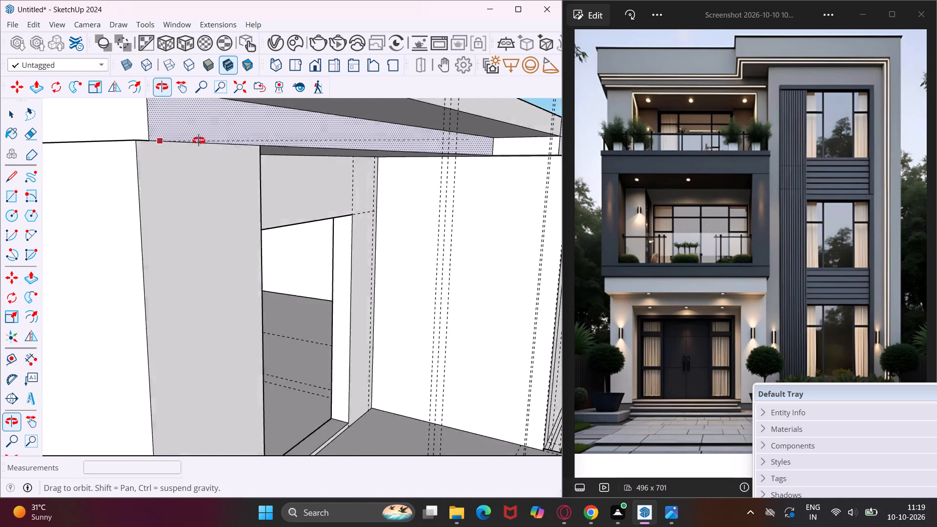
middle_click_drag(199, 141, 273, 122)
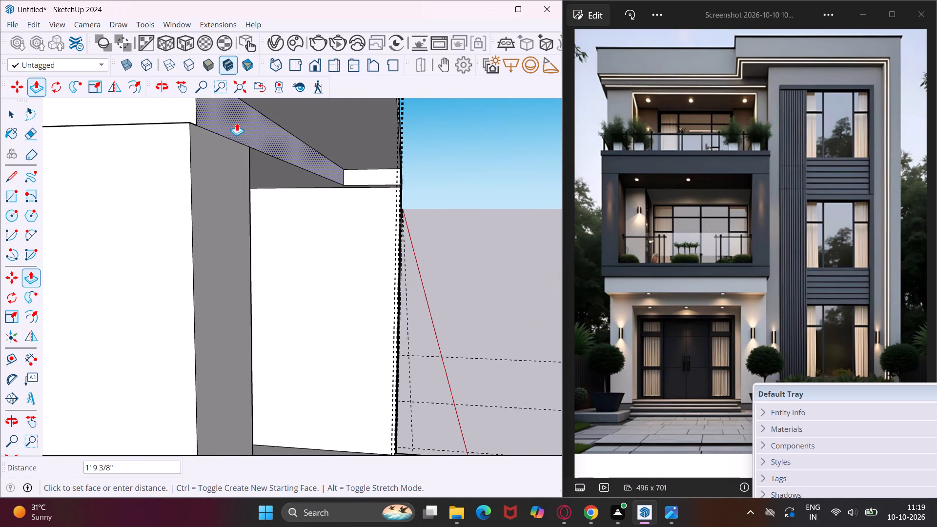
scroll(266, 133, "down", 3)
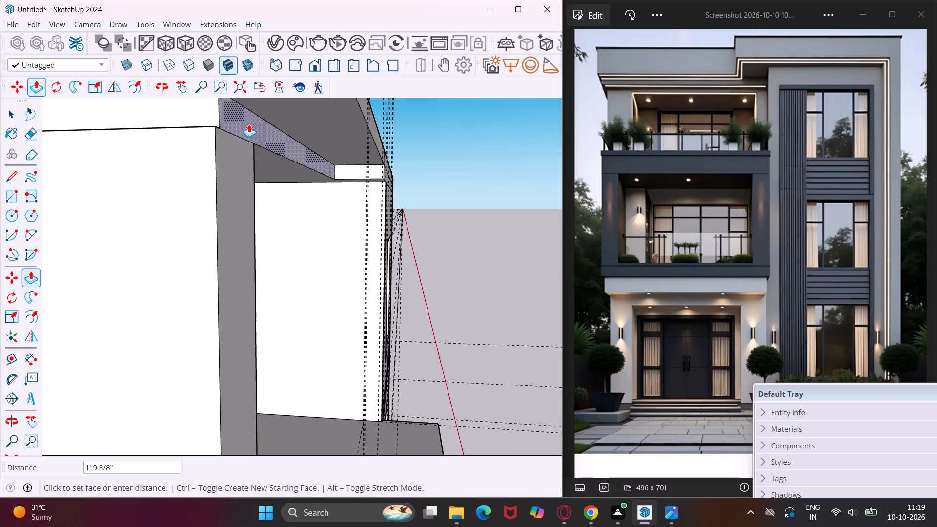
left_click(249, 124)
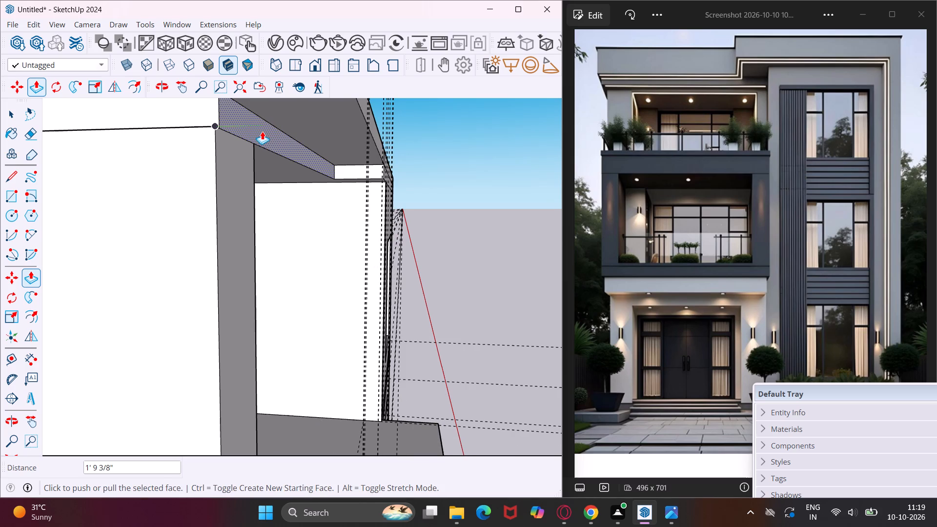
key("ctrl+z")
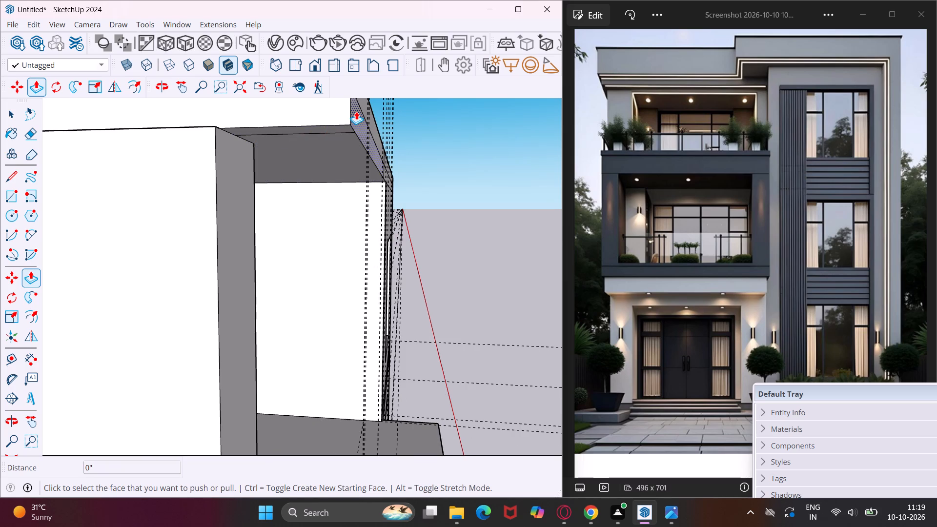
Push the lower band of the roof's front edge above the terrace back 1' 3 3/8".
left_click(356, 111)
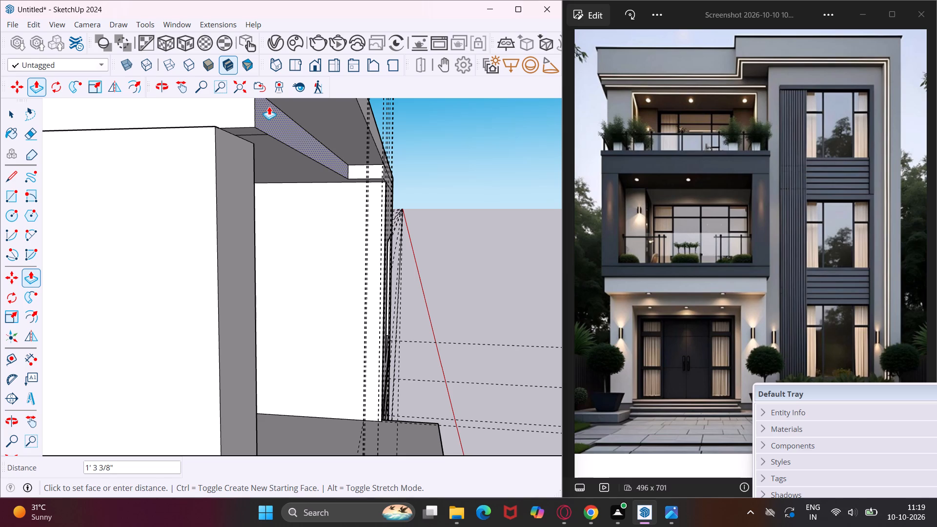
left_click(269, 106)
Push the upper band of the roof's front edge above the terrace back 9 13/16".
middle_click_drag(277, 104, 205, 179)
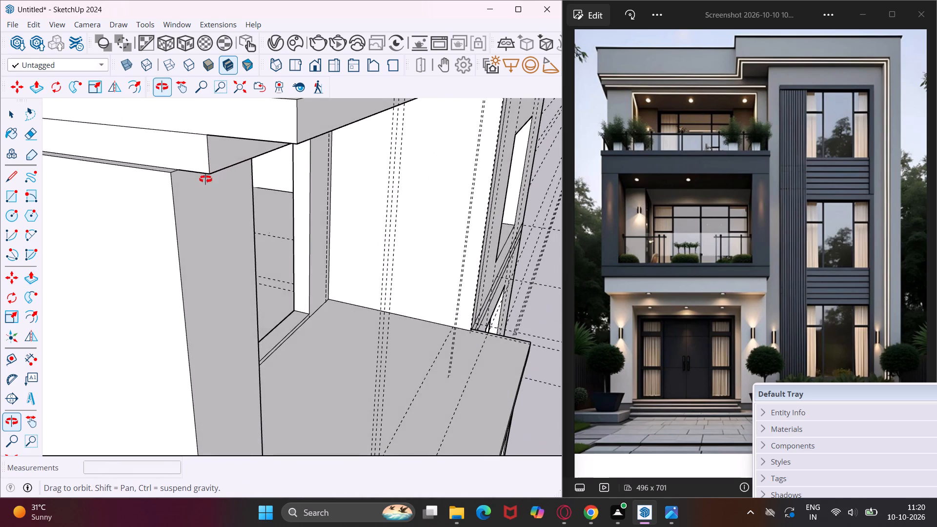
middle_click_drag(205, 179, 203, 183)
scroll(216, 149, "down", 6)
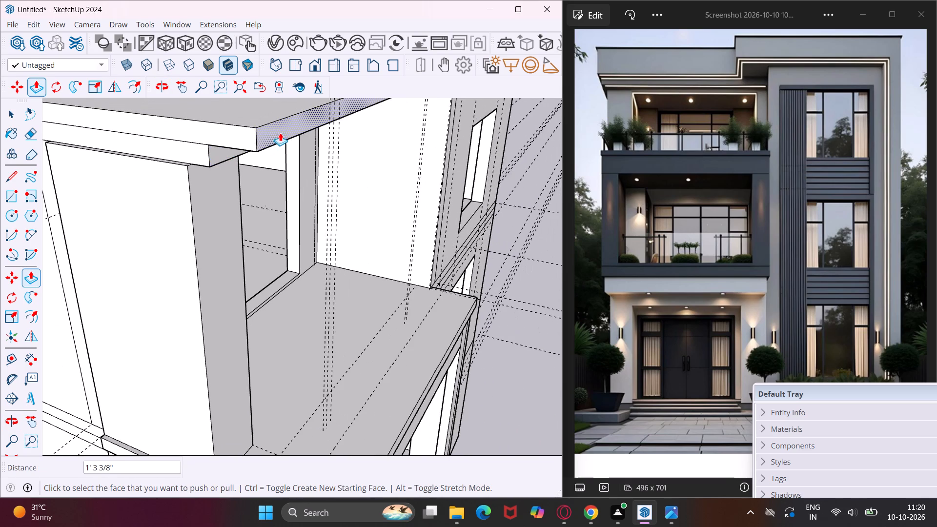
left_click(281, 131)
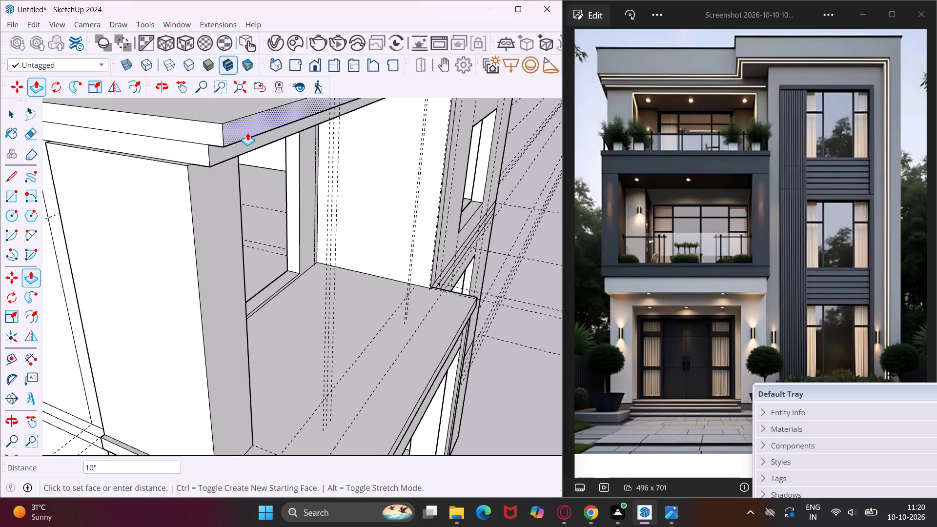
scroll(246, 132, "down", 6)
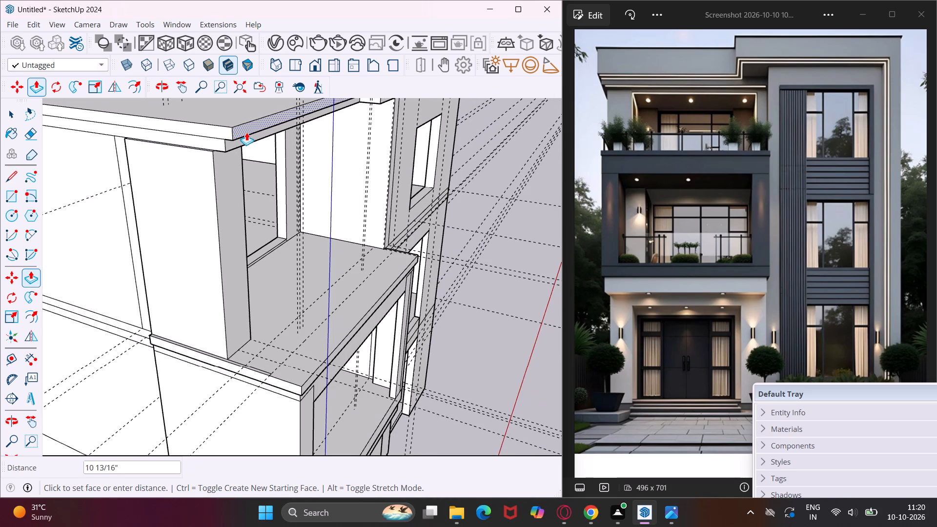
left_click(248, 132)
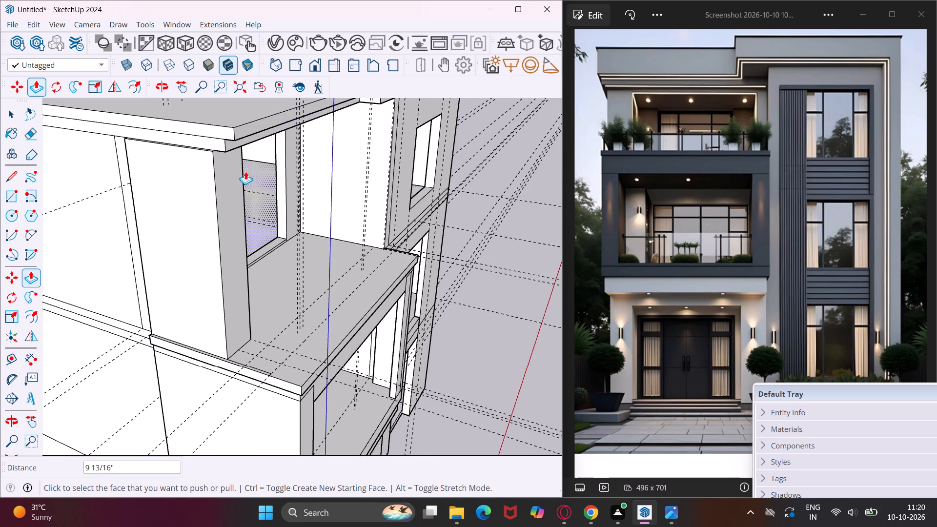
Push the front end face of the top-floor terrace's side wall back 1' 1 1/4".
scroll(196, 204, "down", 4)
middle_click_drag(374, 183, 293, 191)
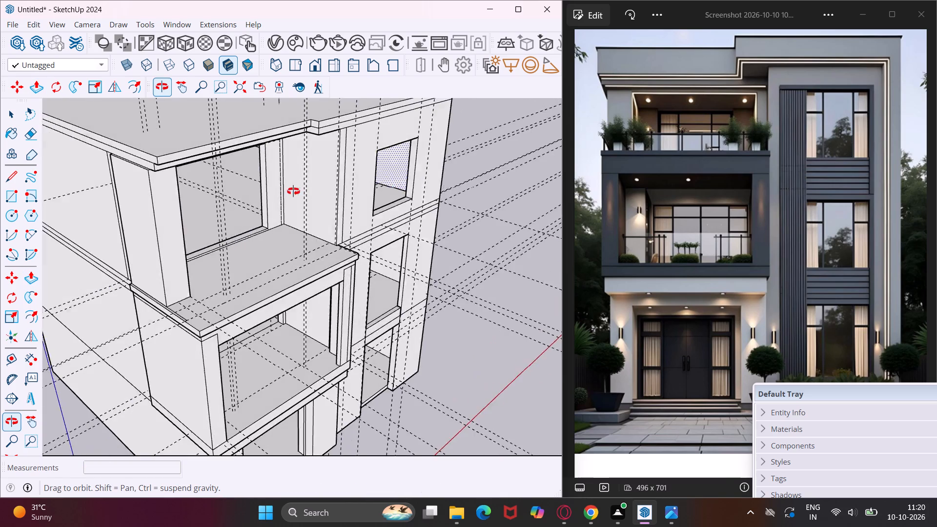
middle_click_drag(293, 191, 167, 142)
scroll(167, 142, "down", 3)
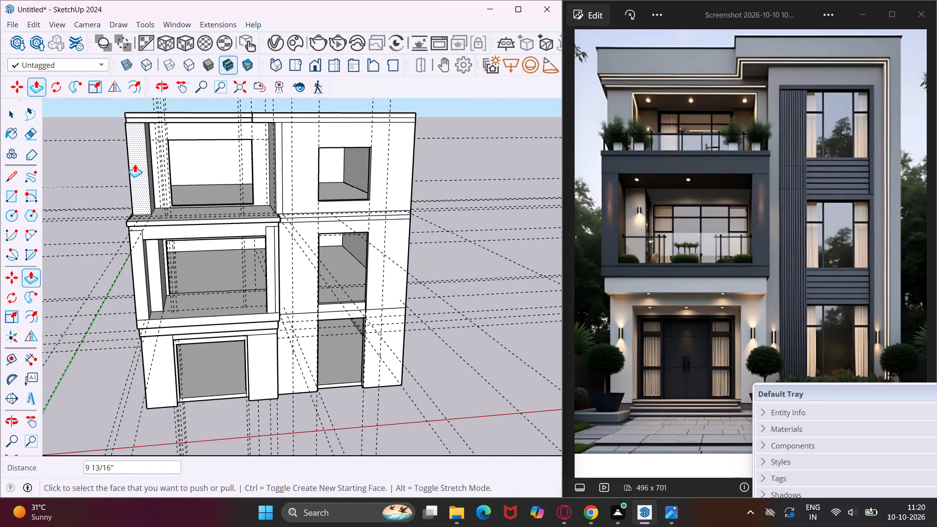
middle_click_drag(138, 164, 393, 201)
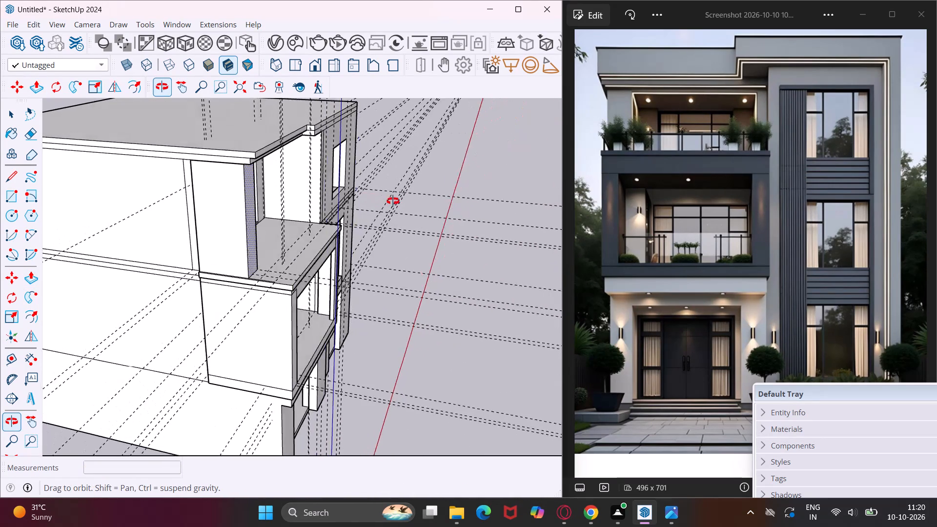
middle_click_drag(393, 201, 402, 203)
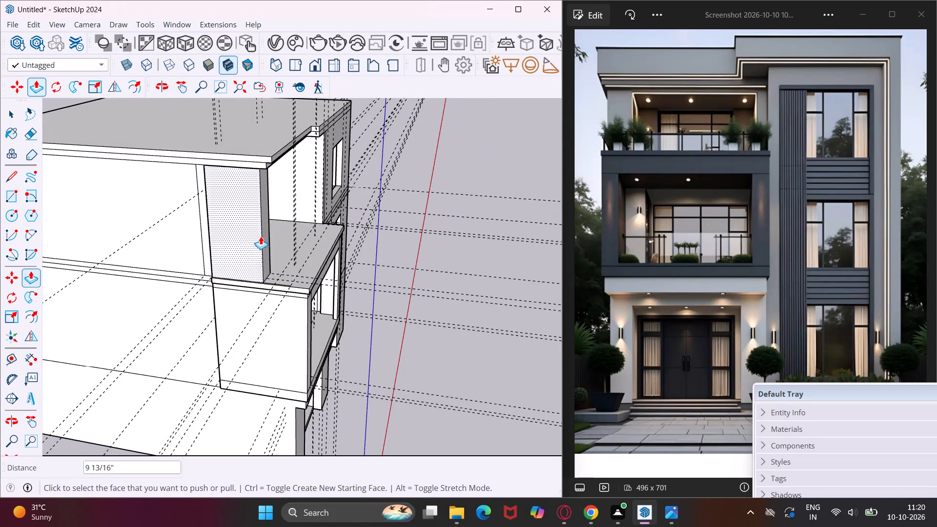
scroll(265, 234, "up", 9)
left_click(265, 234)
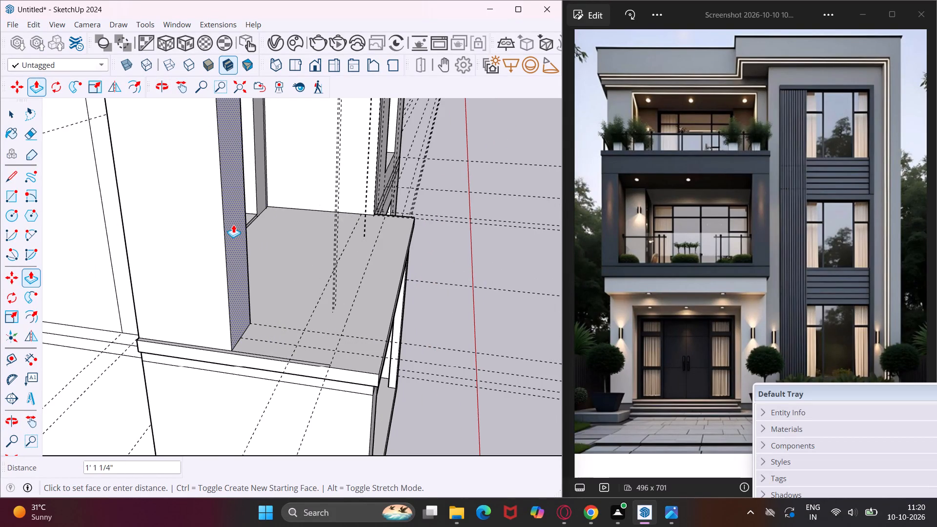
left_click(233, 224)
Push the lower band of the roof's front edge above the terrace back a further 1' 9/16".
scroll(233, 224, "down", 6)
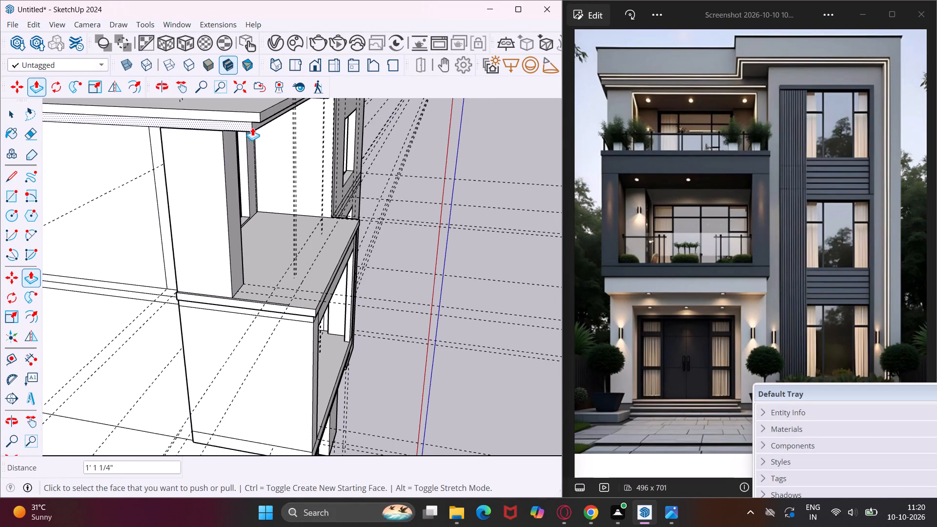
scroll(252, 127, "up", 16)
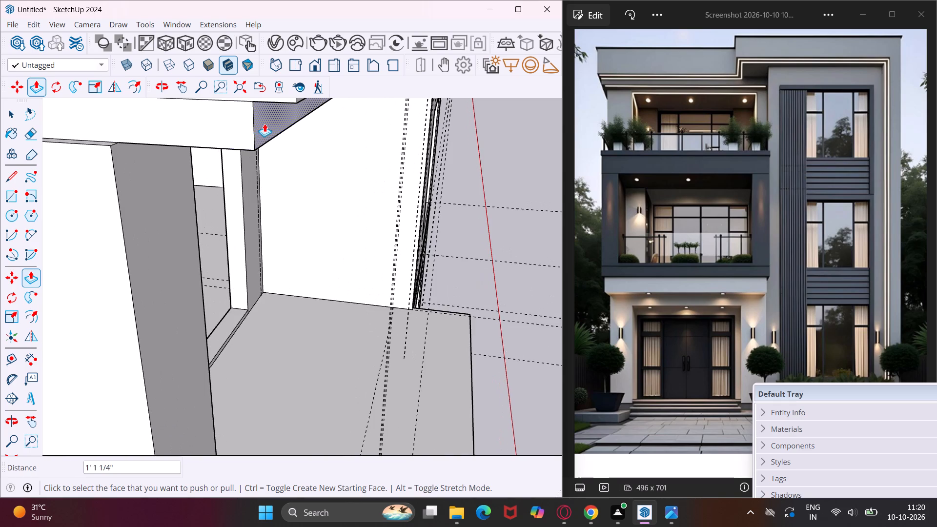
left_click(265, 123)
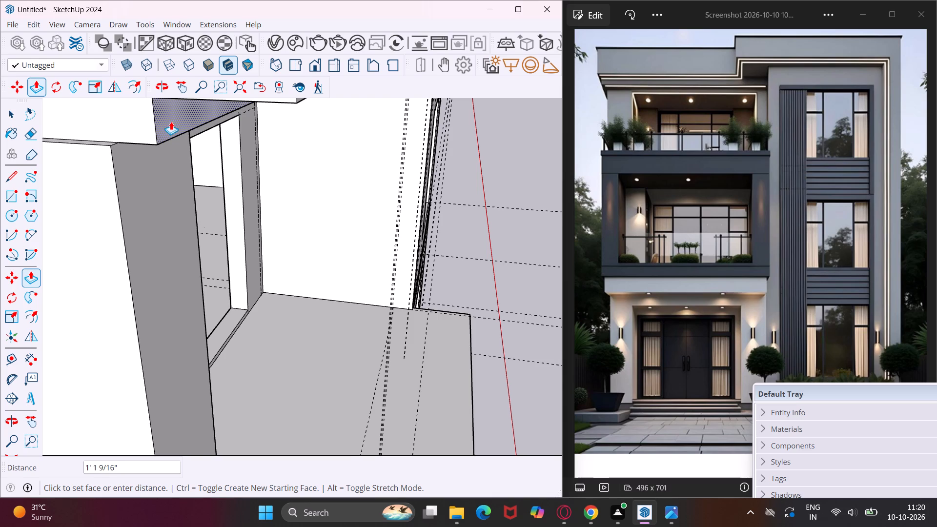
left_click(177, 123)
Push the upper band of the roof's front edge above the terrace back 1' 6 1/8", flush with the lower band.
scroll(177, 123, "down", 5)
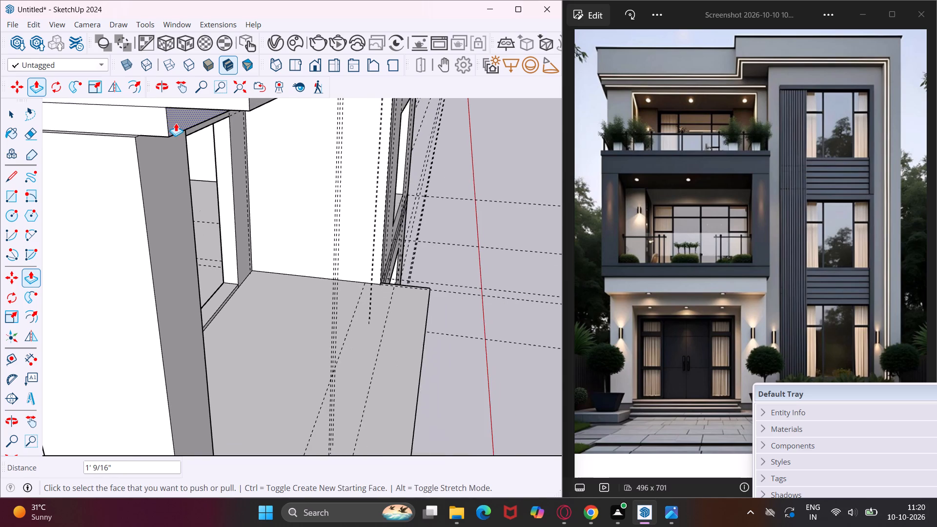
scroll(174, 122, "down", 4)
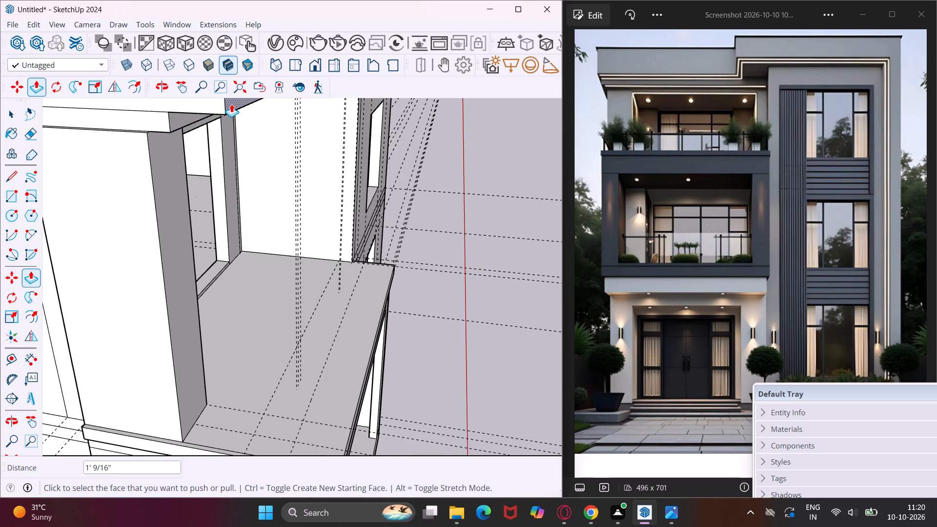
scroll(231, 104, "up", 1)
left_click(231, 104)
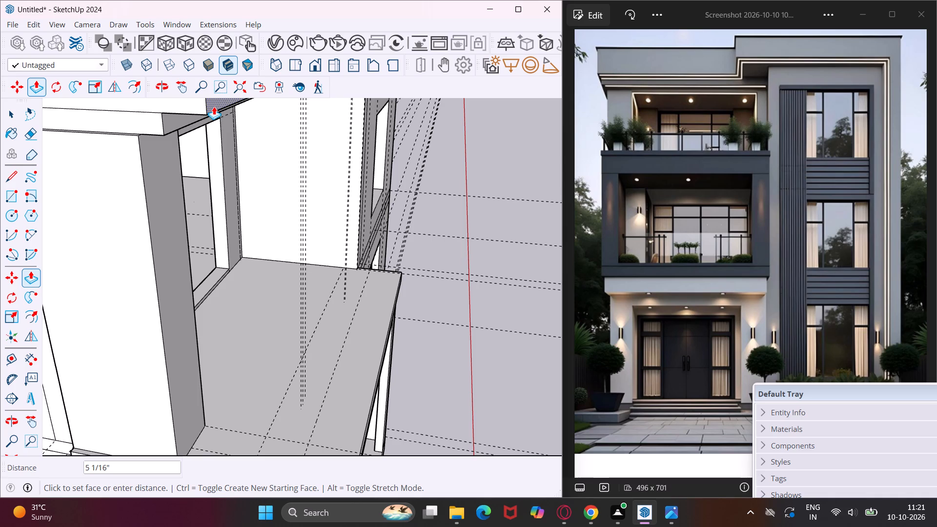
left_click(169, 122)
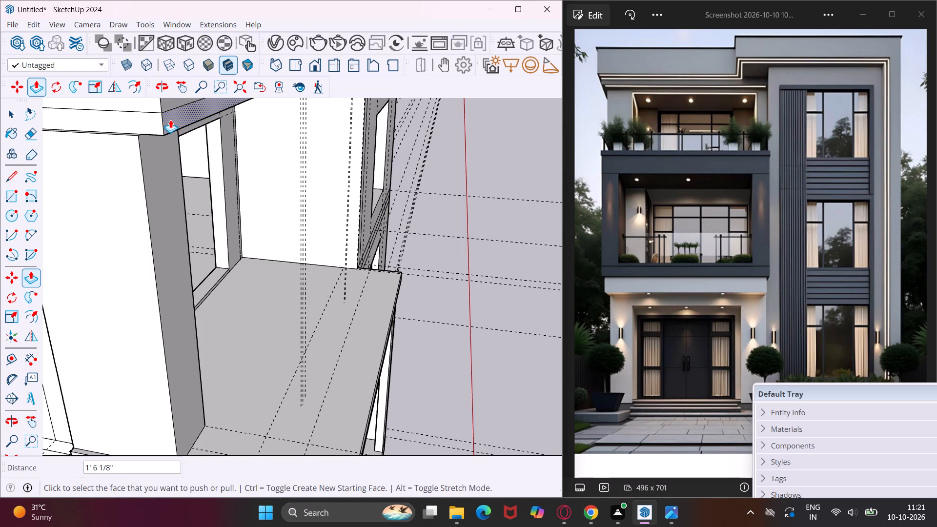
middle_click_drag(170, 120, 93, 164)
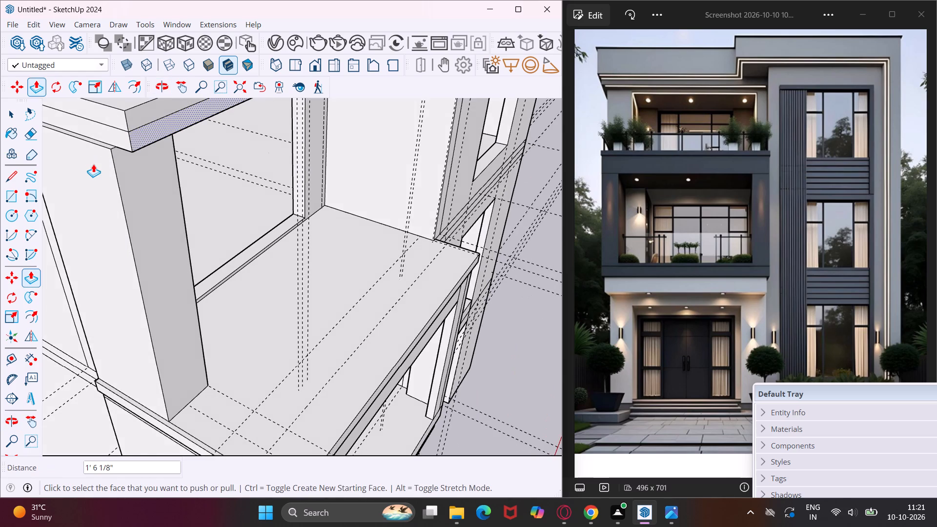
scroll(93, 164, "down", 15)
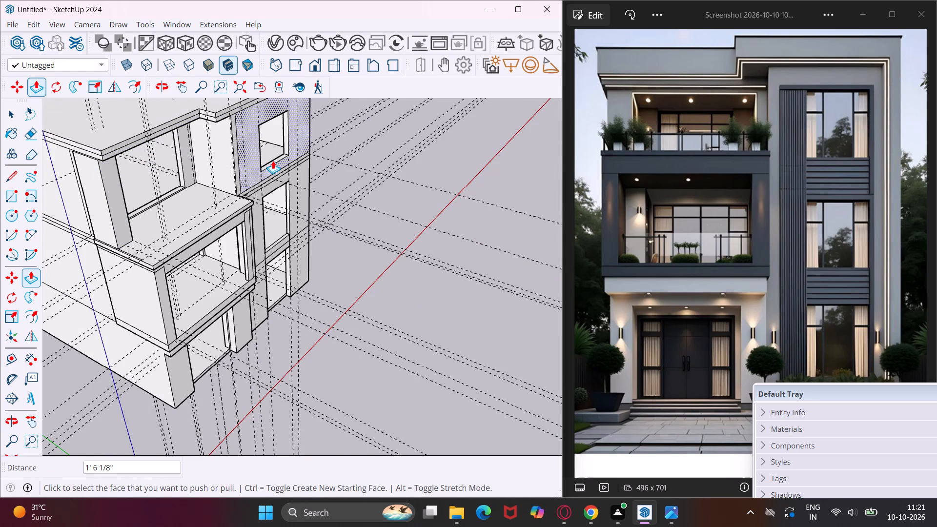
Delete all construction guides from the model.
key("Escape")
key("space")
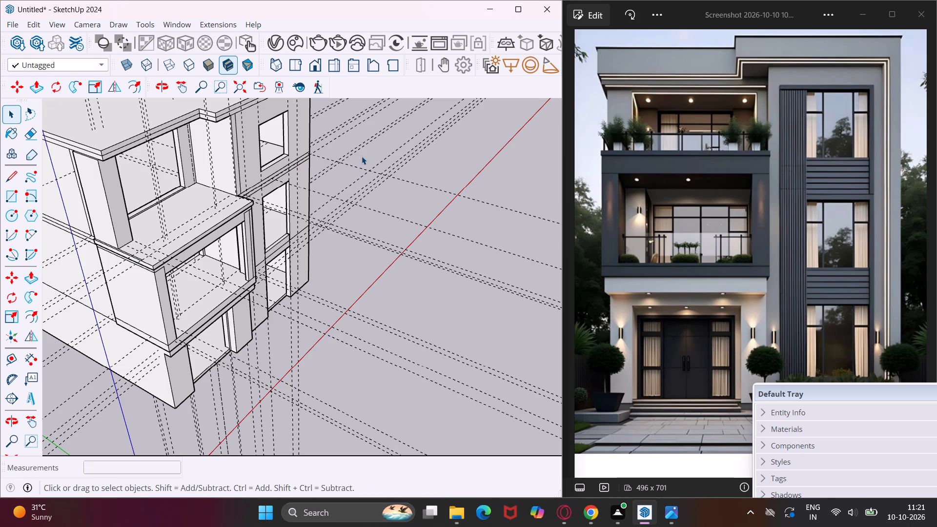
middle_click_drag(362, 156, 248, 128)
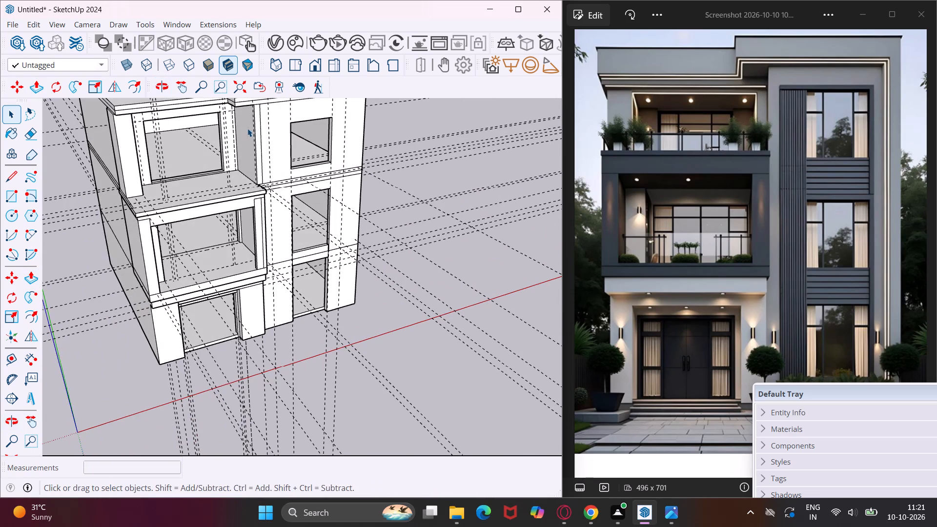
left_click(31, 24)
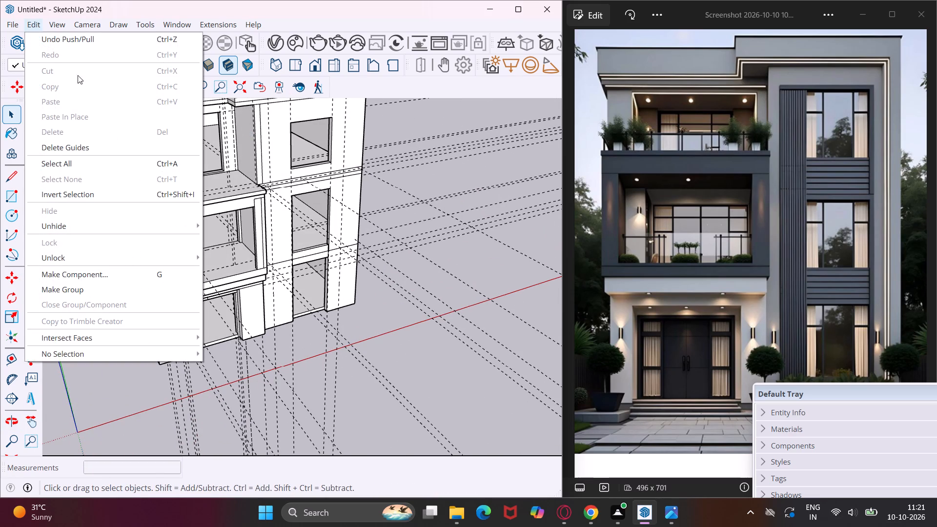
left_click(105, 144)
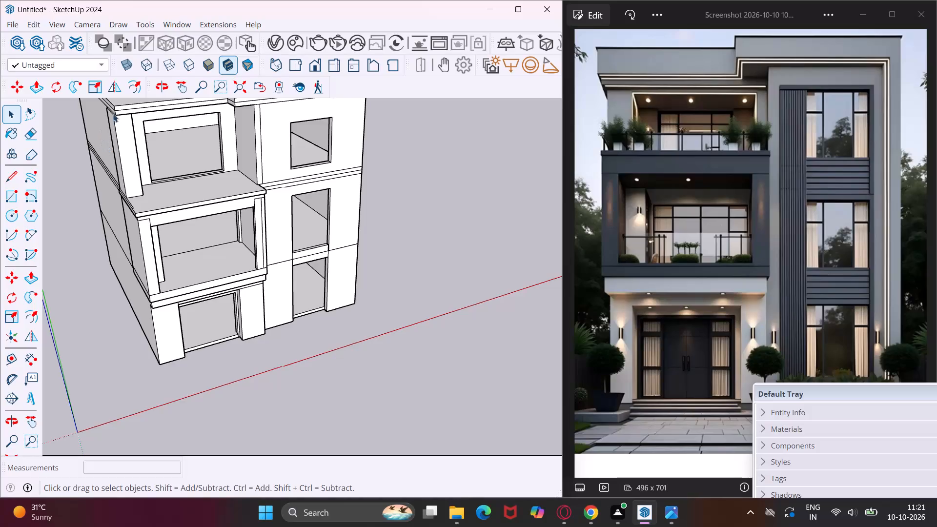
Pull the lower band of the roof's side edge, on the terrace side of the house, outward 2".
left_click(181, 95)
left_click_drag(234, 173, 284, 293)
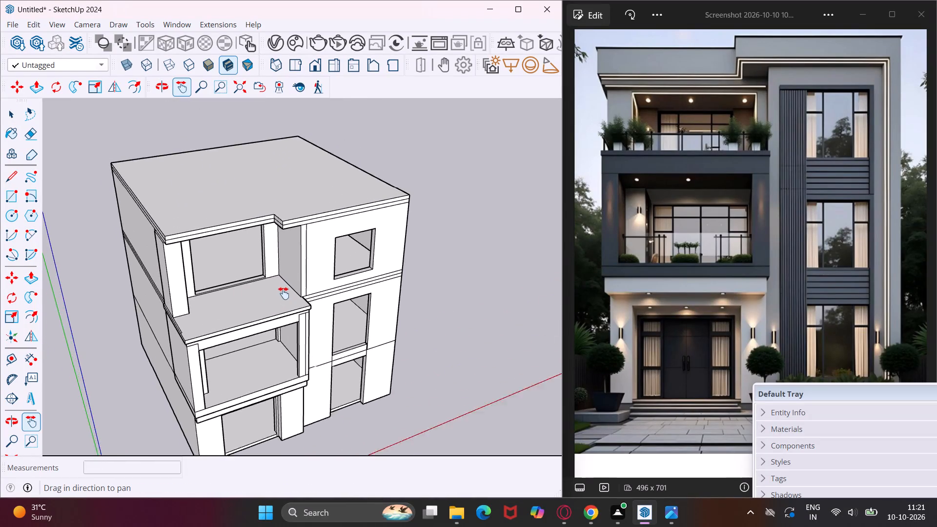
left_click_drag(284, 293, 285, 294)
middle_click_drag(285, 294, 245, 178)
scroll(186, 206, "up", 6)
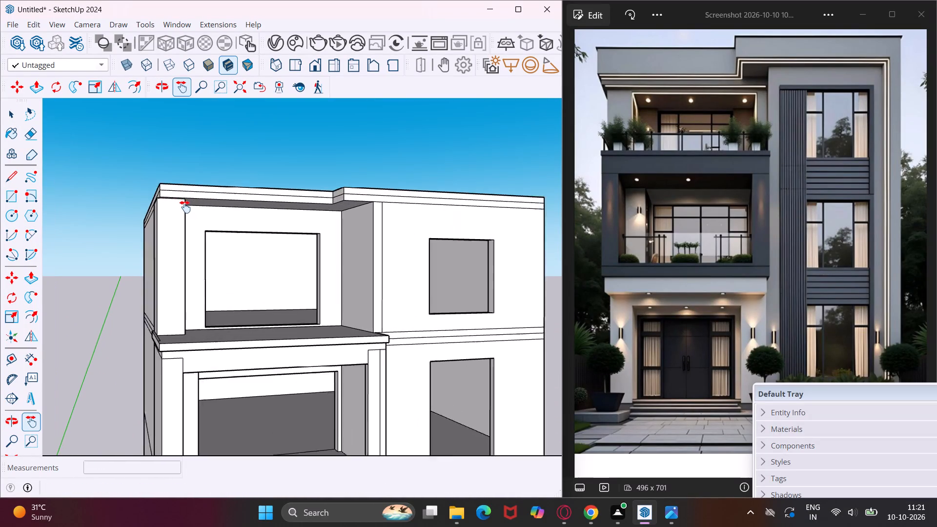
scroll(185, 207, "up", 1)
middle_click_drag(141, 217, 325, 251)
scroll(265, 223, "up", 7)
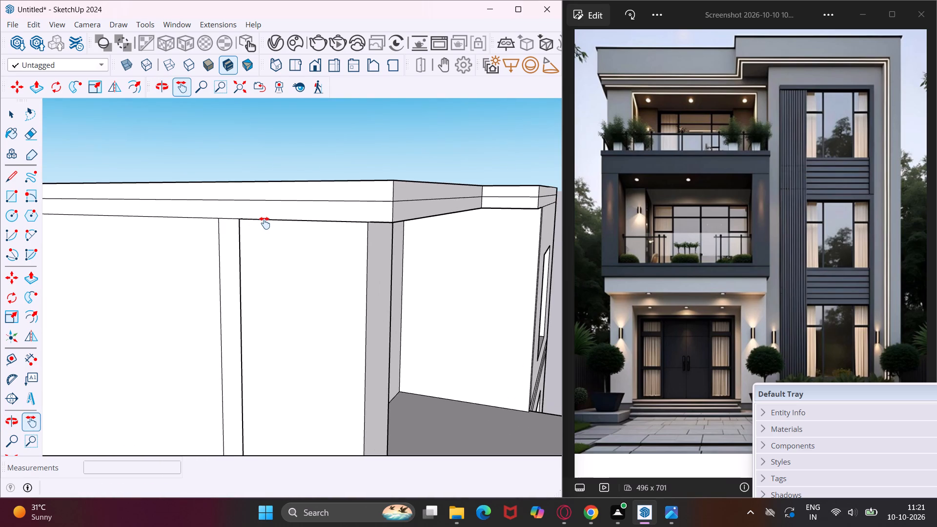
key("Escape")
key("space")
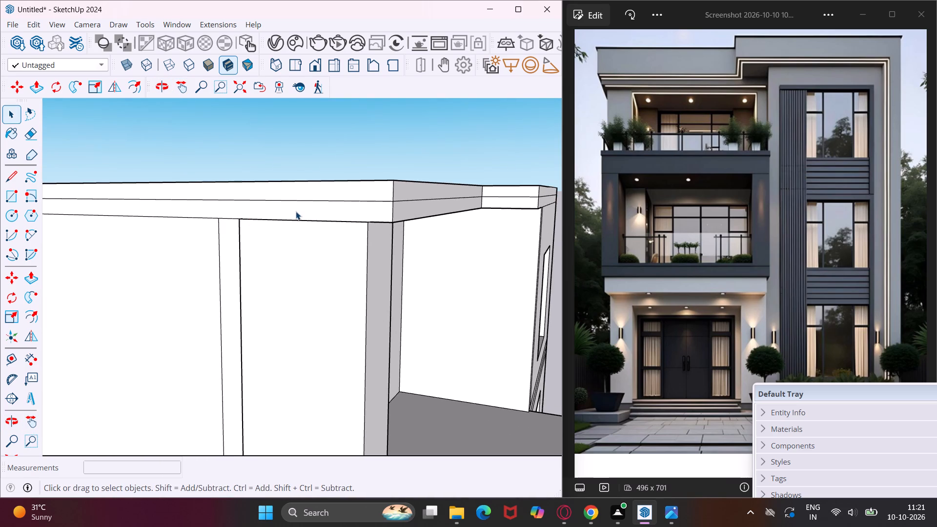
left_click(296, 211)
key("p")
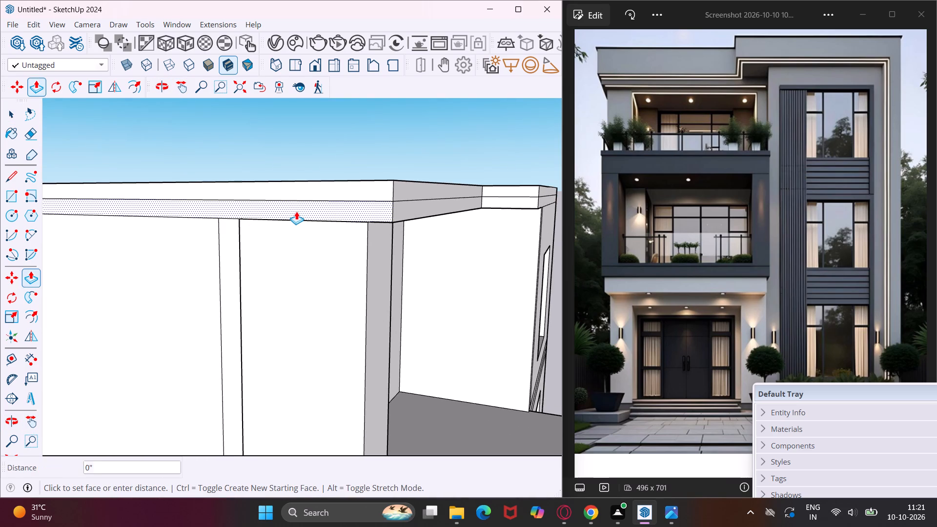
left_click(296, 211)
left_click(273, 226)
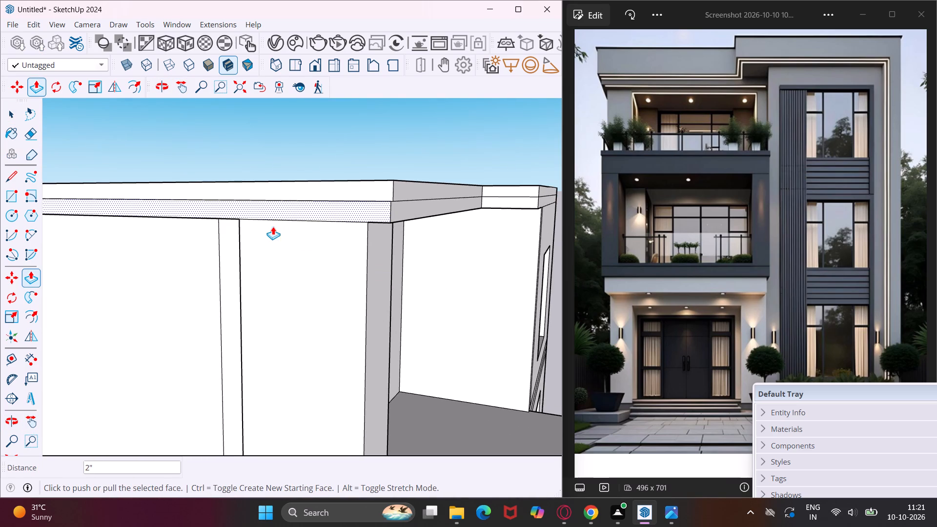
key("Escape")
Pull the lower band of the roof's terrace-side edge outward a further 5 15/16".
left_click(307, 206)
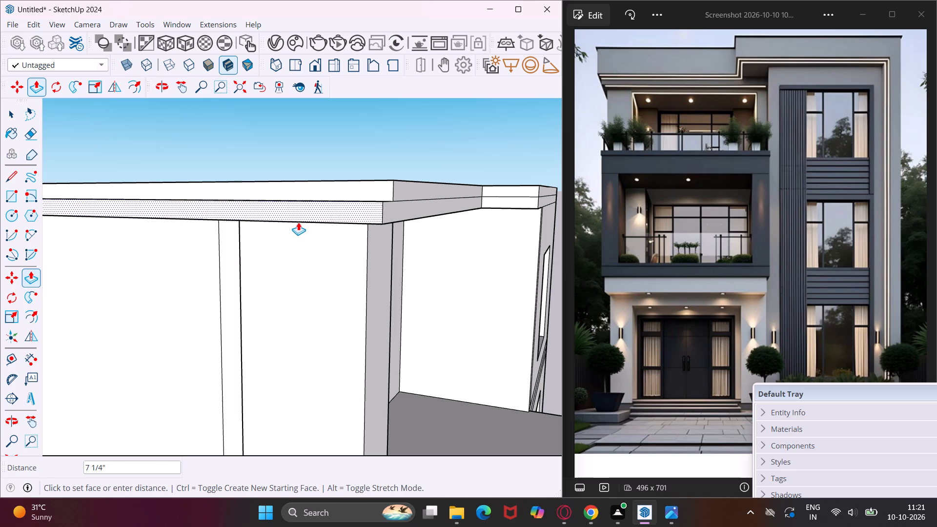
middle_click_drag(298, 222, 141, 217)
scroll(285, 221, "up", 1)
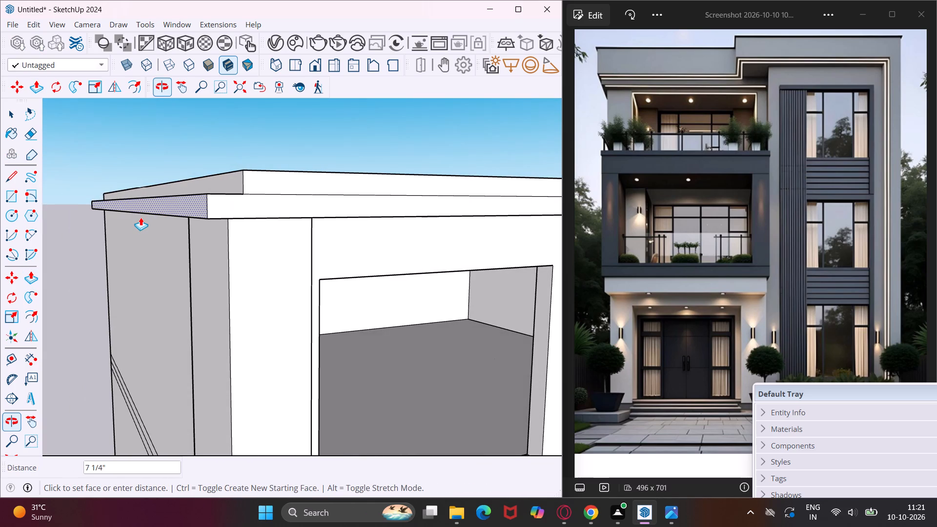
left_click(187, 204)
Pull the upper band of the roof's terrace-side edge outward 7 15/16", flush with the lower band.
left_click(212, 173)
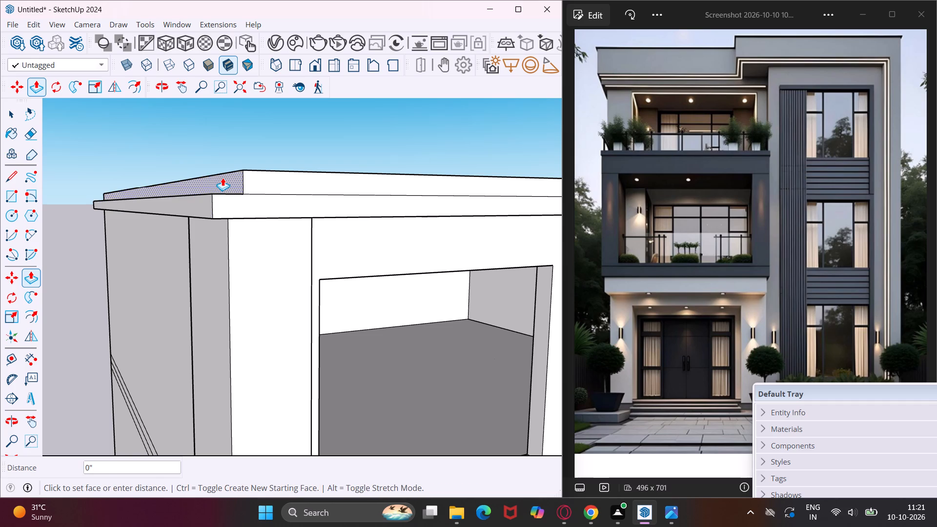
left_click(223, 178)
left_click(203, 193)
Pull the upper band of the roof's front edge above the right-hand window bay forward 1' 2 5/16".
middle_click_drag(226, 197, 207, 167)
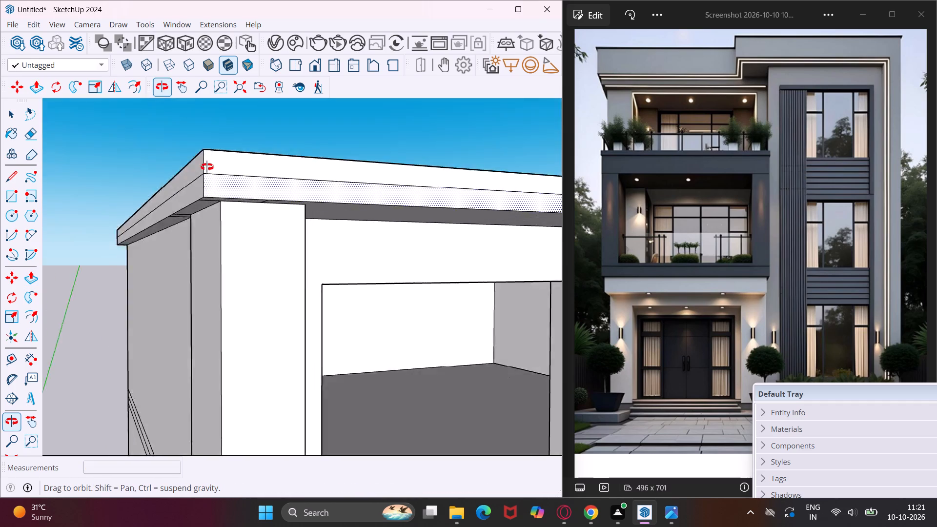
middle_click_drag(207, 167, 168, 139)
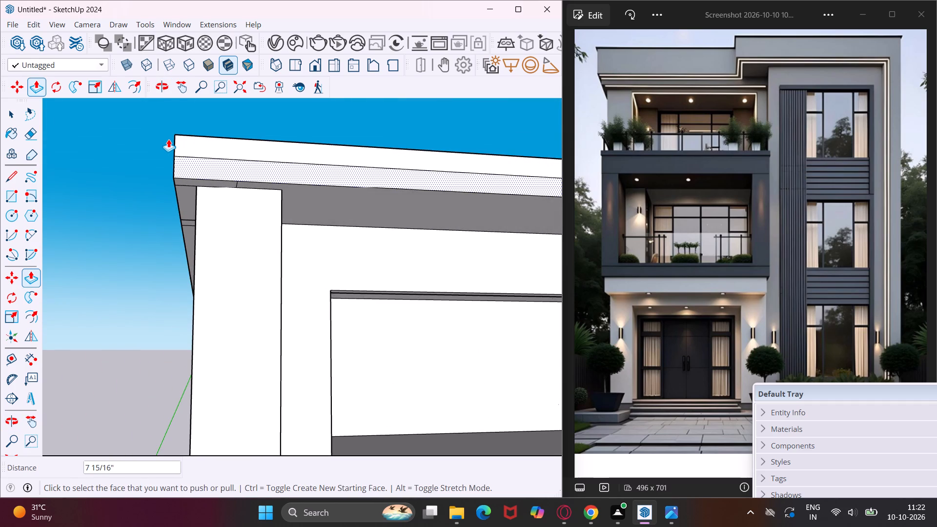
scroll(197, 125, "down", 2)
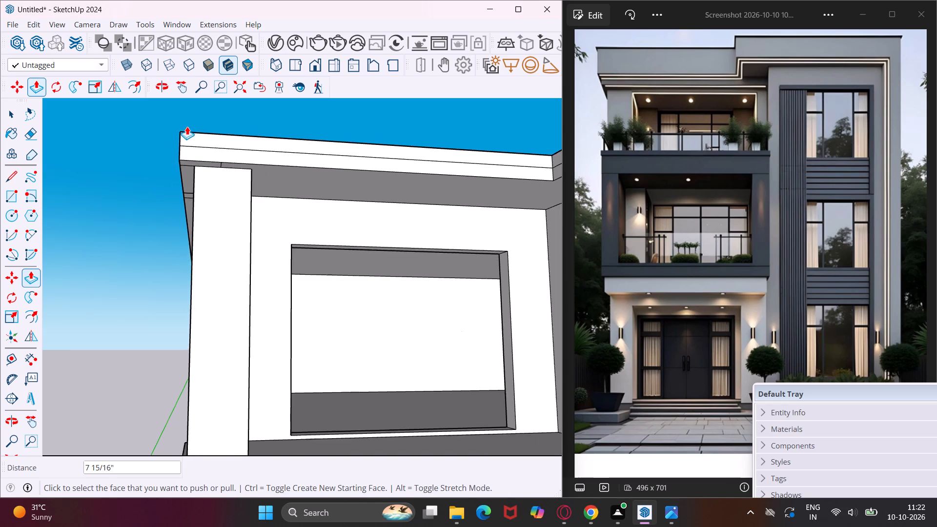
scroll(187, 126, "down", 3)
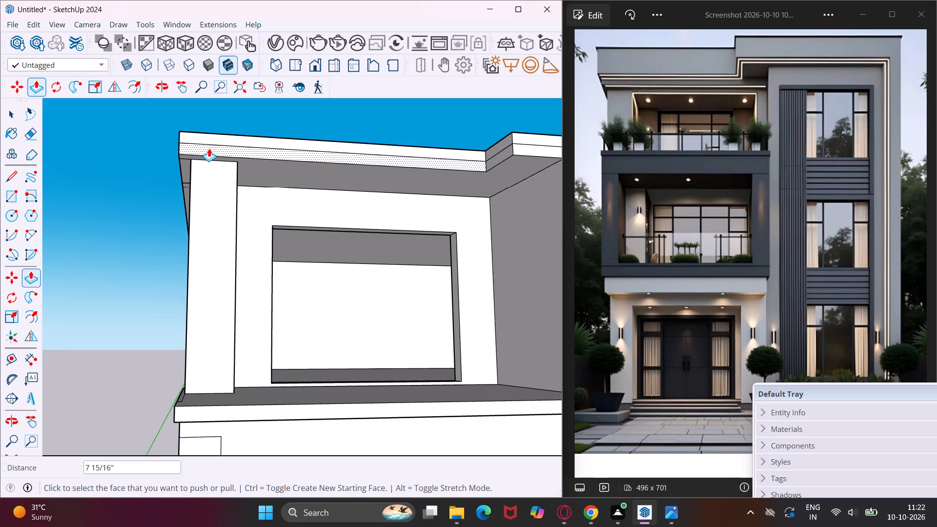
middle_click_drag(209, 148, 394, 166)
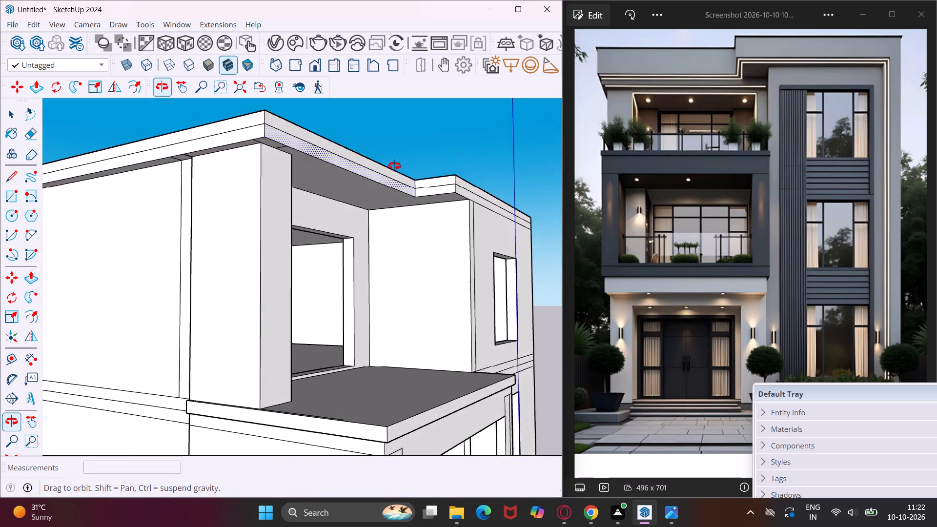
middle_click_drag(394, 166, 154, 162)
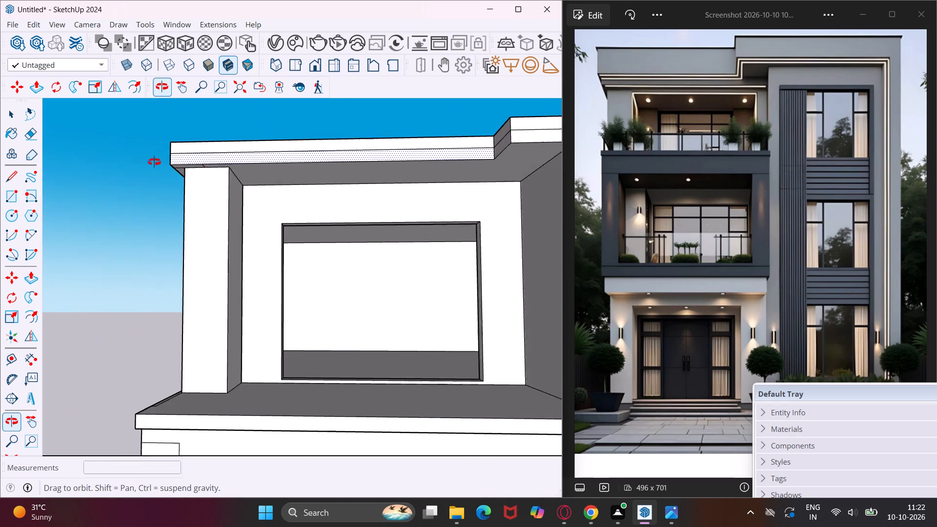
middle_click_drag(154, 162, 121, 172)
scroll(121, 173, "down", 4)
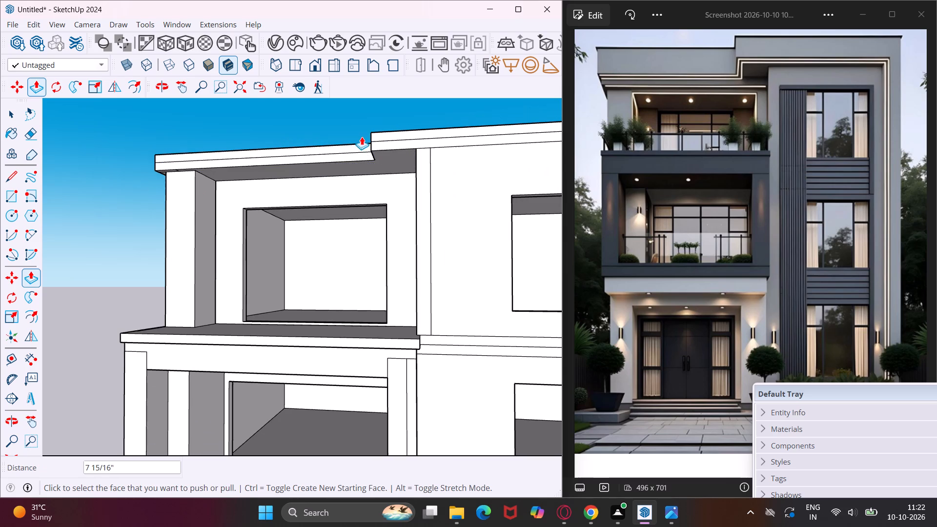
scroll(407, 132, "up", 8)
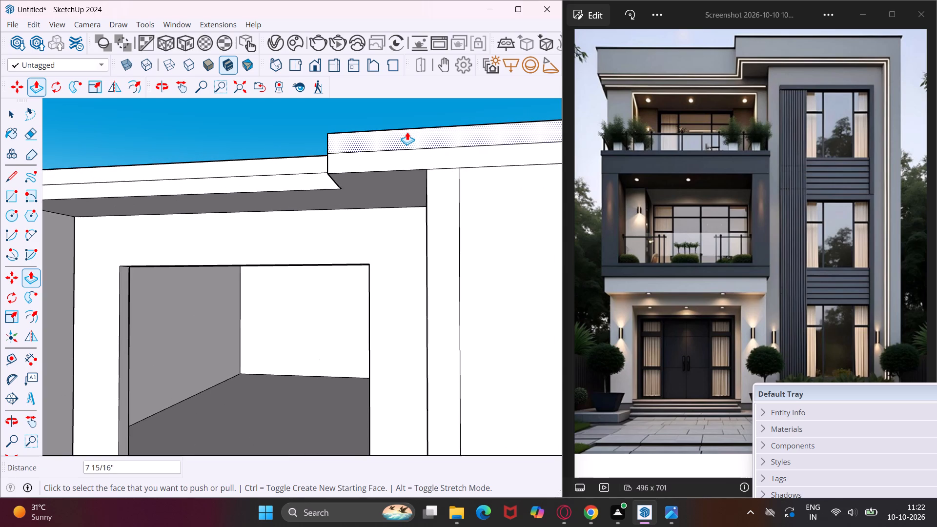
left_click(407, 132)
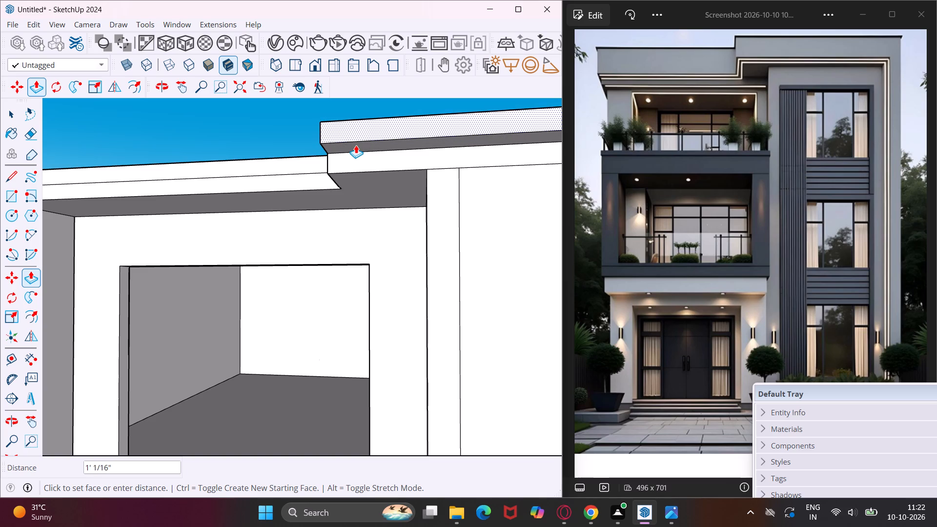
left_click(353, 145)
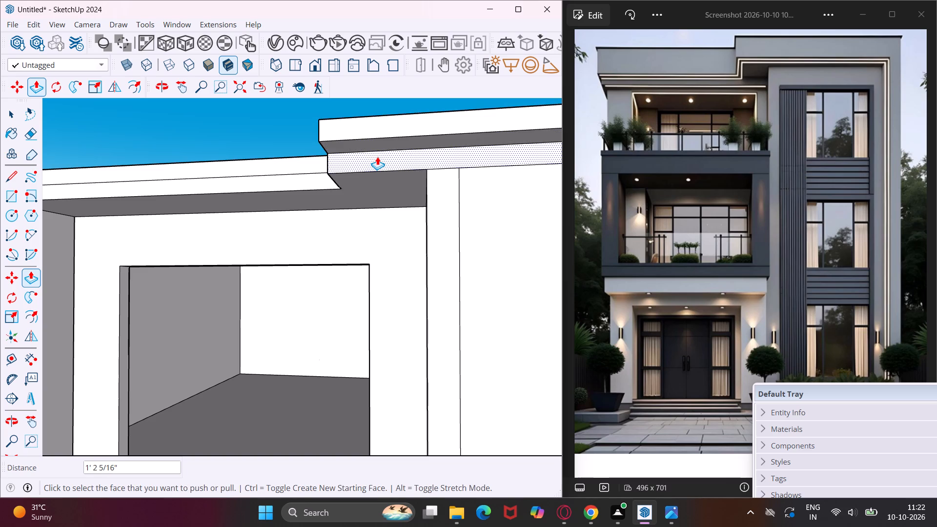
Pull the lower band of the roof's front edge above the window bay forward 1' 2 5/16", flush with the upper band.
left_click(377, 157)
left_click(359, 134)
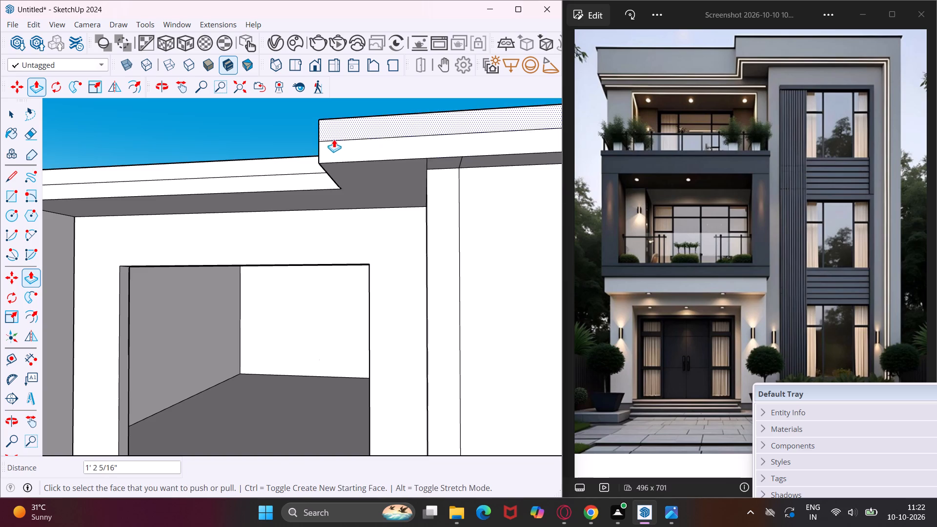
scroll(332, 140, "down", 9)
scroll(289, 154, "down", 3)
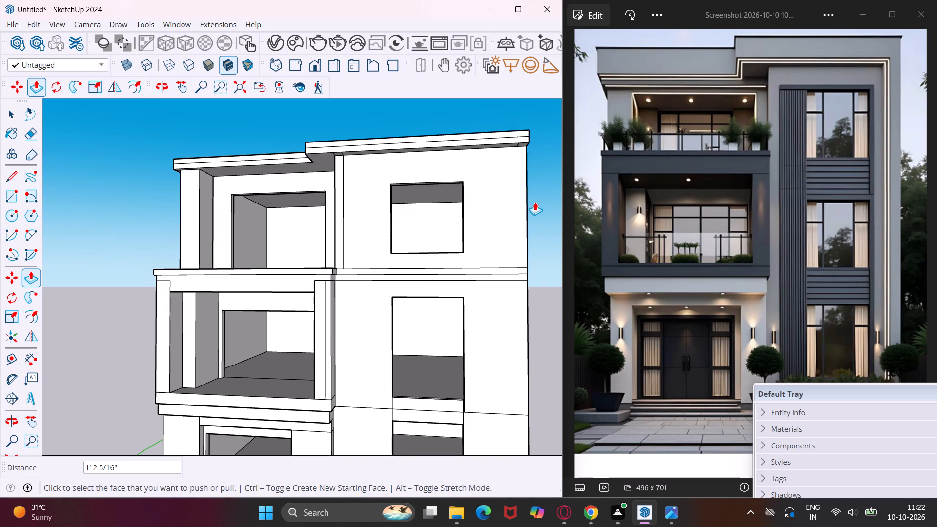
key("Escape")
key("space")
Place a vertical guide 3' in from the outer vertical edge of the window bay's front wall.
scroll(526, 248, "down", 3)
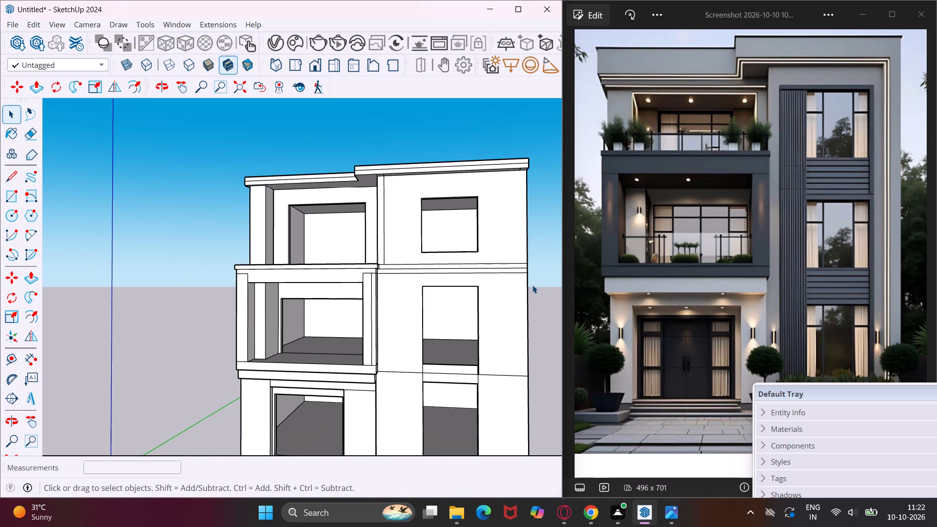
scroll(532, 285, "up", 2)
scroll(532, 285, "down", 2)
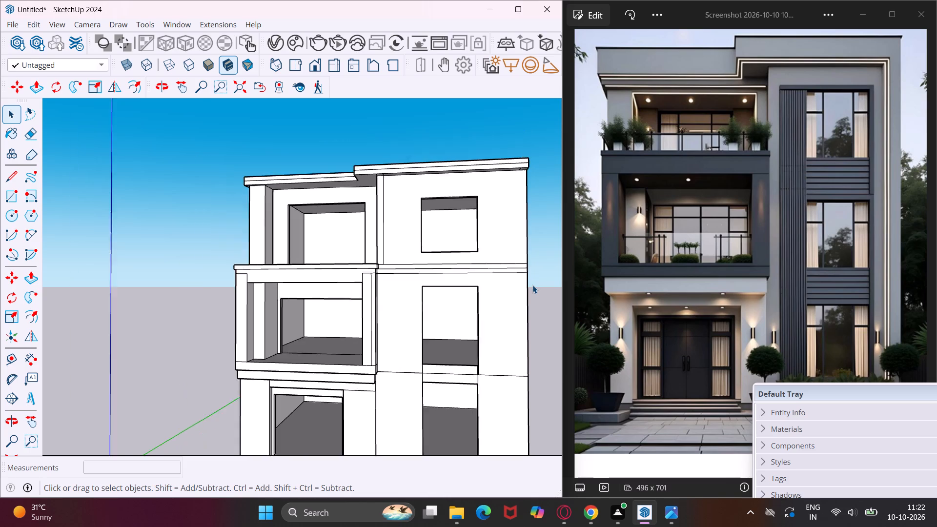
scroll(532, 285, "down", 3)
middle_click_drag(526, 385, 498, 383)
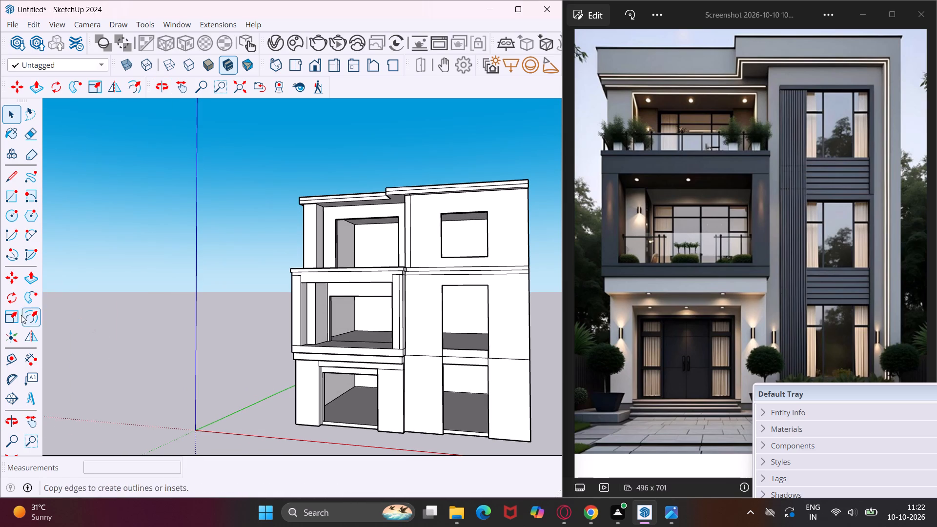
left_click(16, 352)
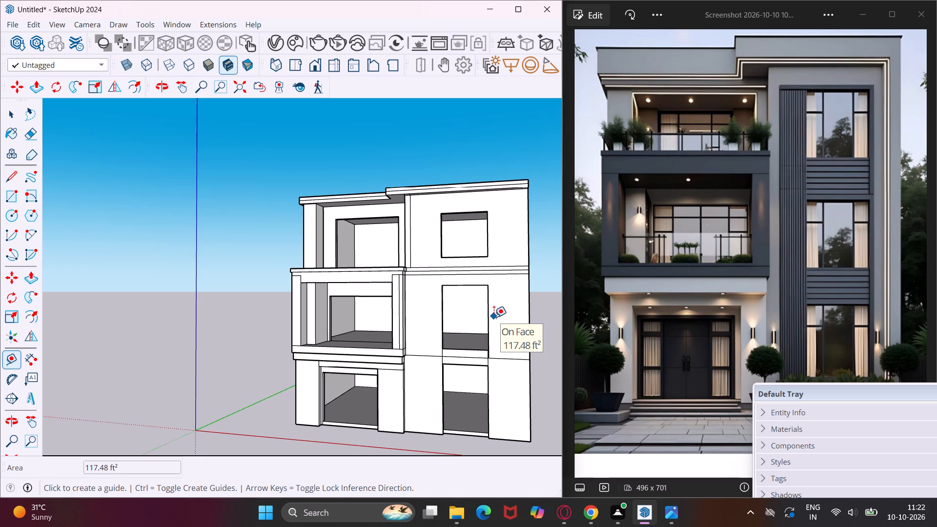
scroll(494, 317, "up", 1)
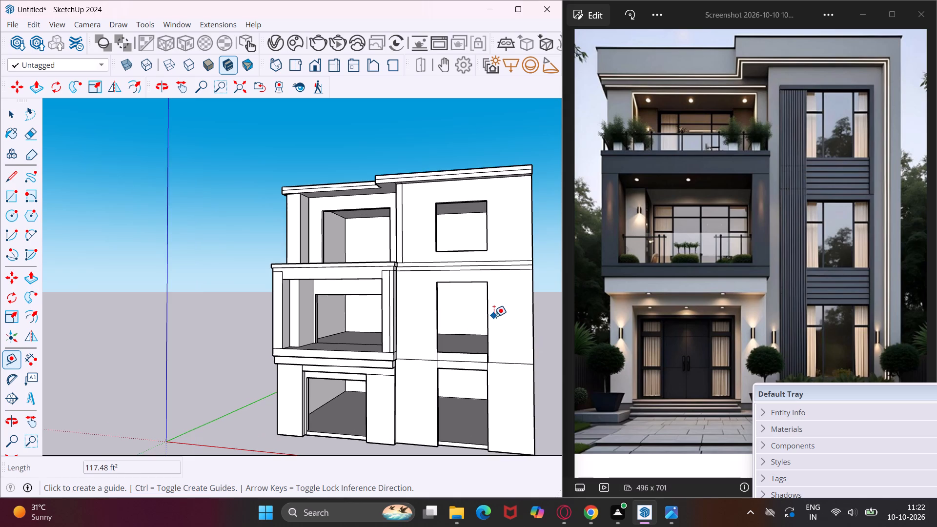
left_click(532, 317)
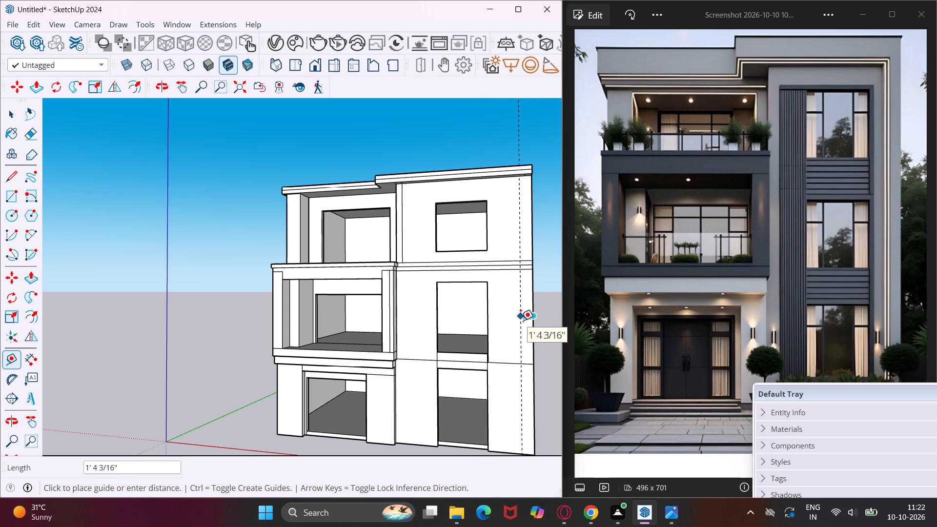
type("3'")
key("Return")
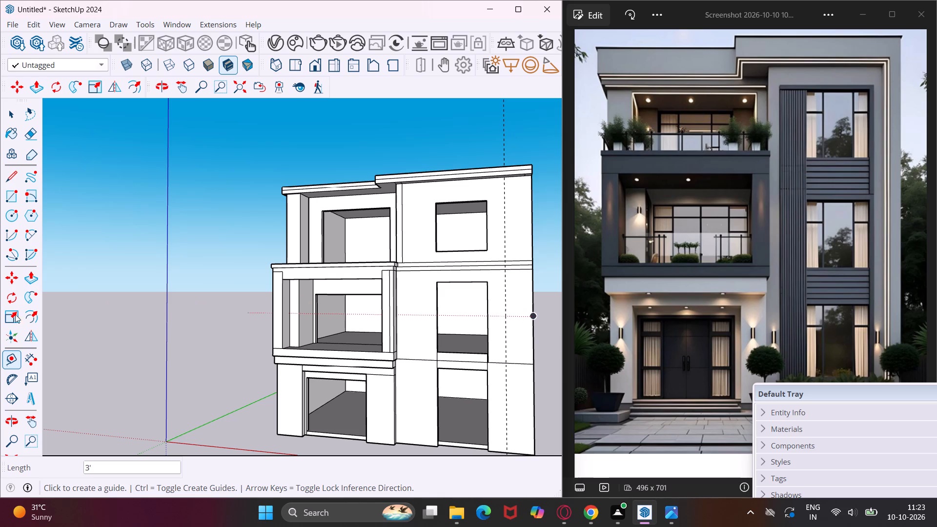
Draw a rectangle about 3' by 32' 6" on the window bay's front wall, from the guide under the roof to the outer bottom corner.
left_click(4, 198)
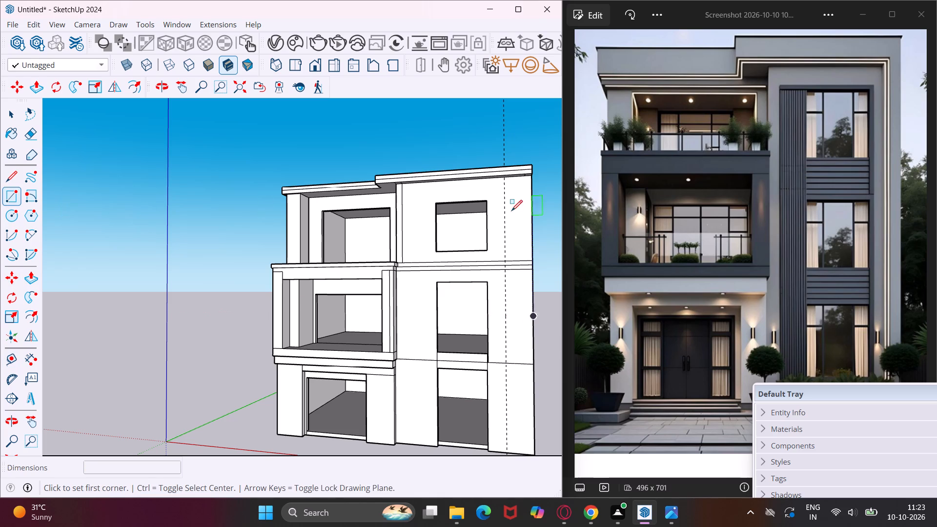
scroll(505, 181, "up", 3)
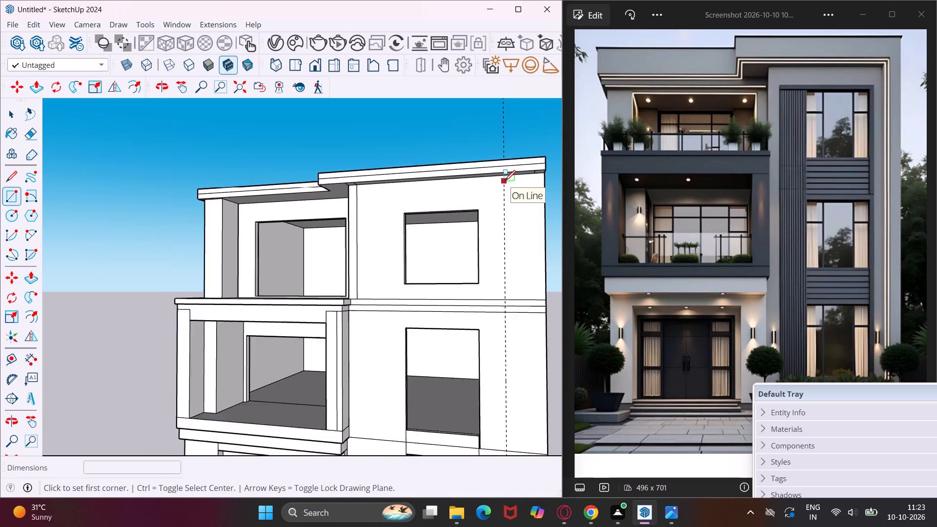
scroll(505, 181, "up", 10)
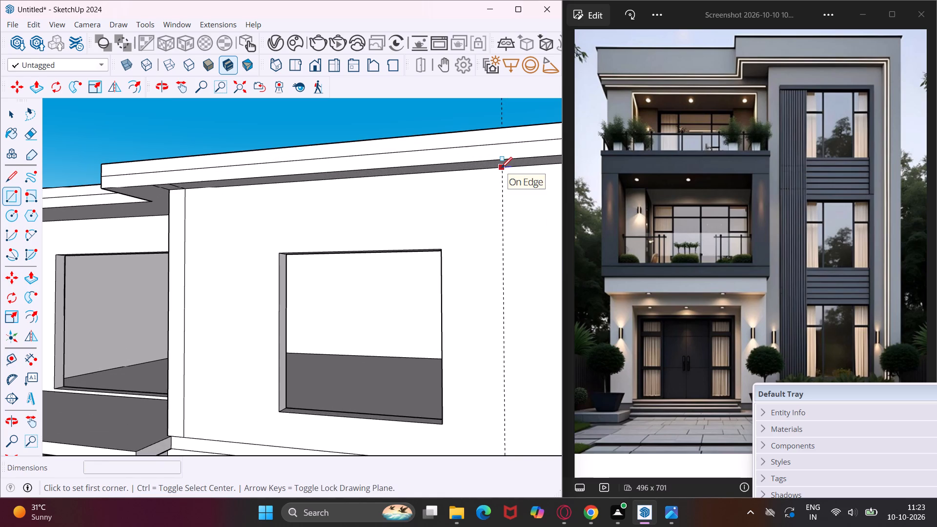
left_click(501, 168)
scroll(507, 182, "down", 12)
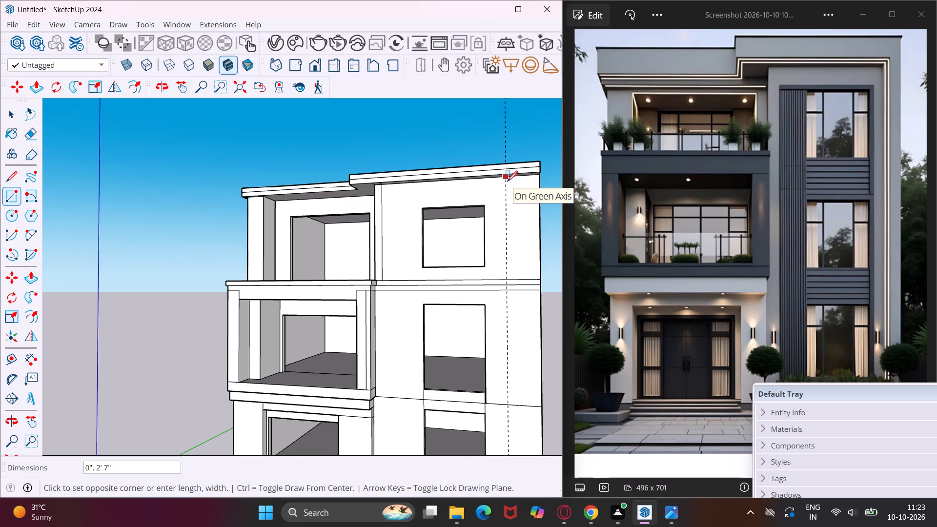
scroll(507, 182, "down", 9)
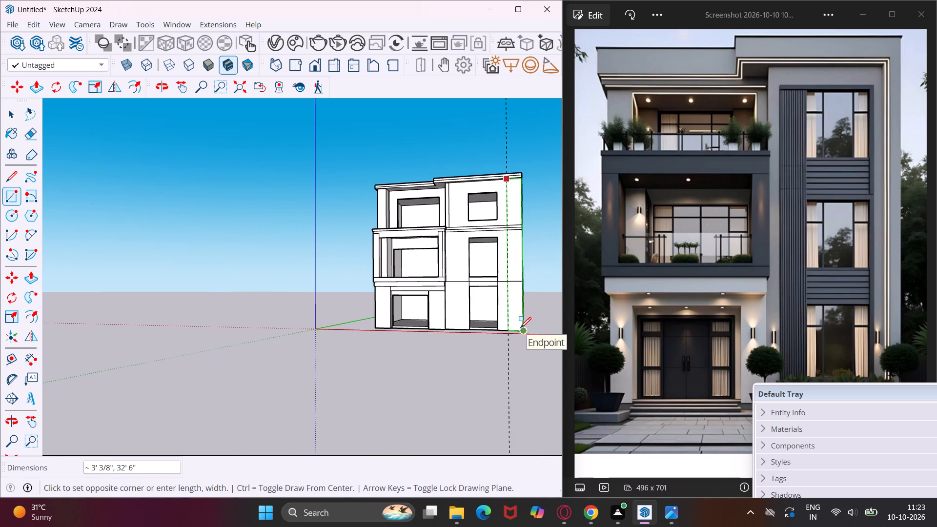
scroll(520, 328, "up", 15)
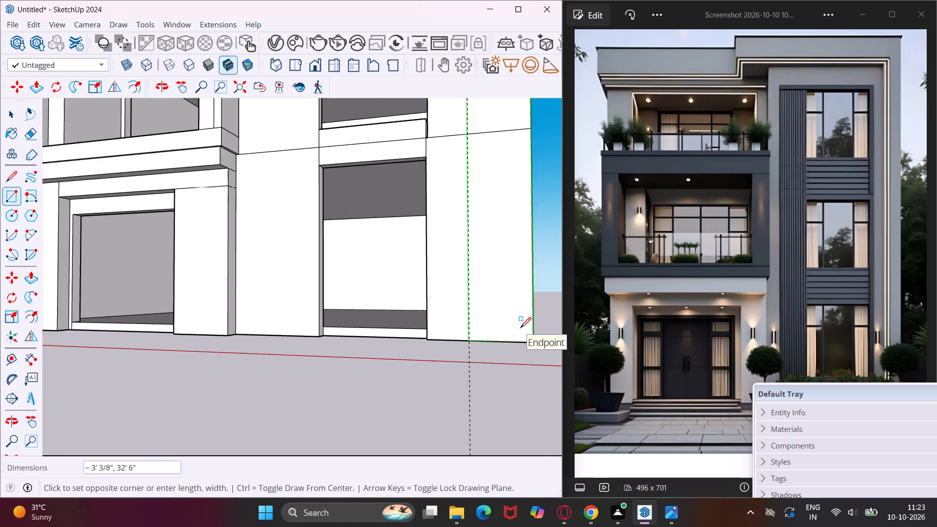
scroll(520, 328, "up", 5)
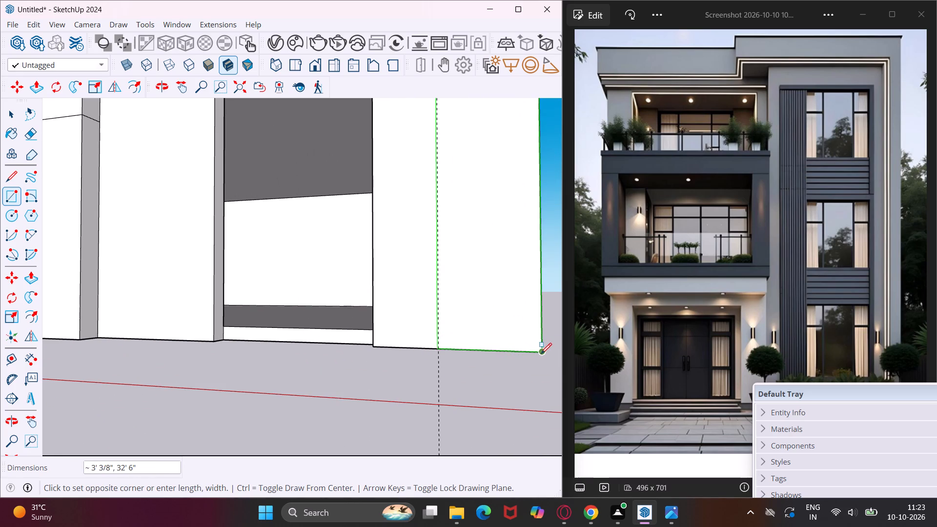
left_click(545, 353)
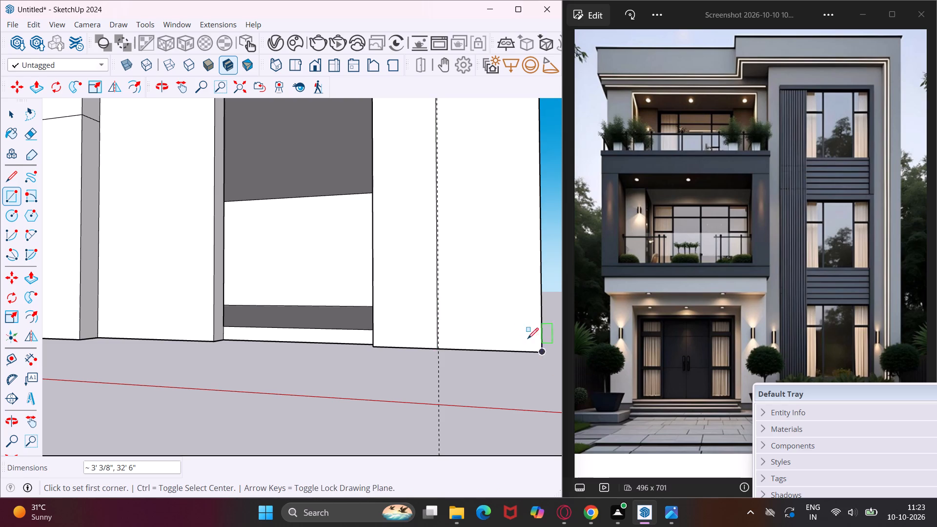
key("Escape")
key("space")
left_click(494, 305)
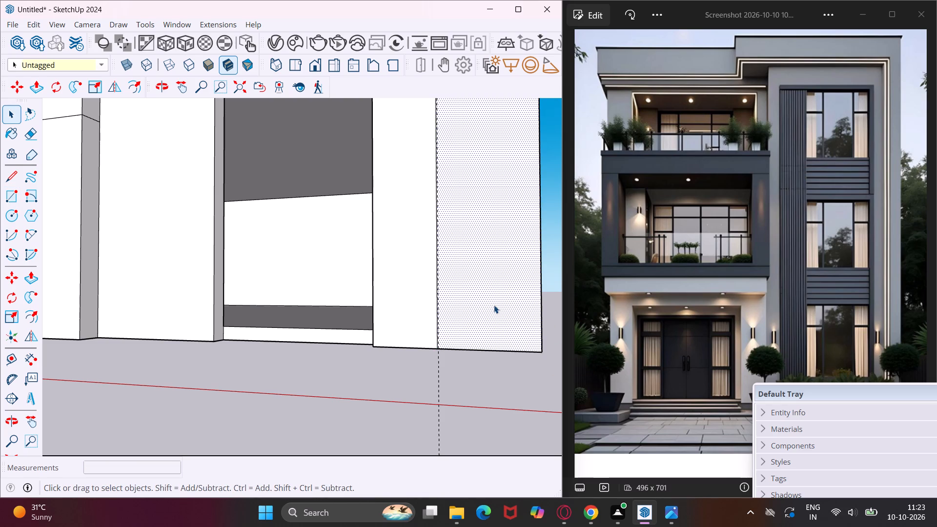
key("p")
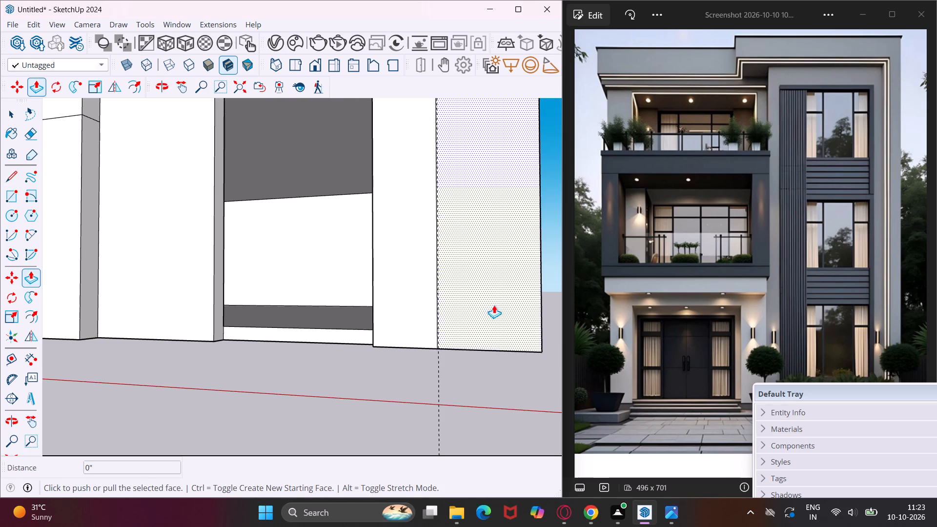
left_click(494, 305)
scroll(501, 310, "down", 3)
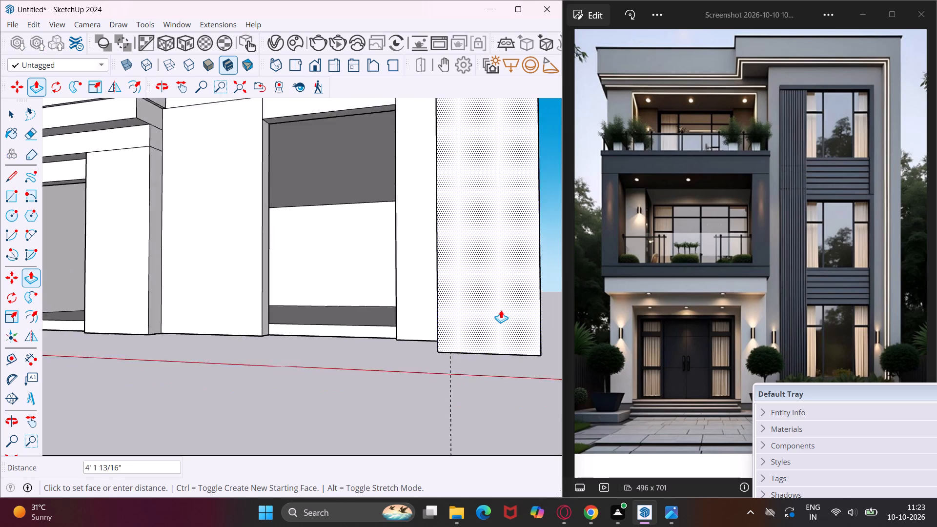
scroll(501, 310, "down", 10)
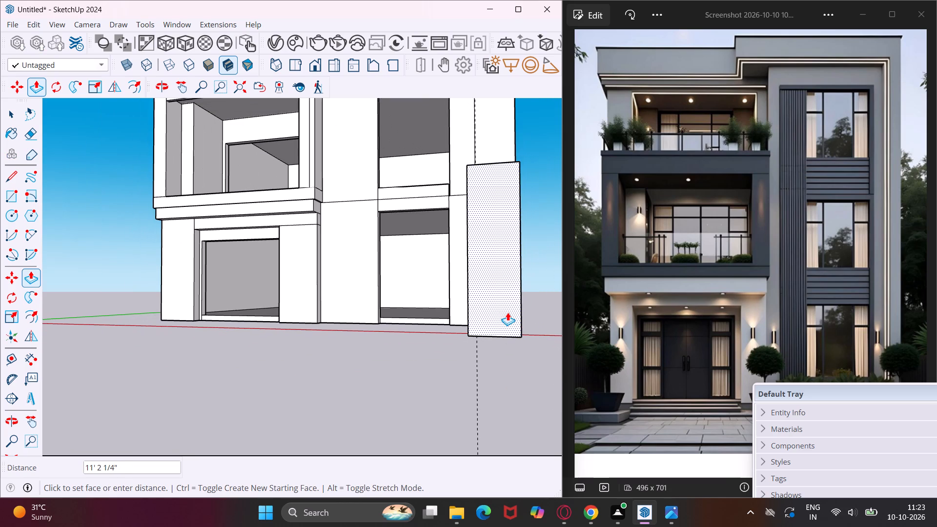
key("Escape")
Pull the top-storey section of the window bay's outer corner strip forward 1' 2 5/16", flush with the roof's front edge.
middle_click_drag(538, 242, 435, 361)
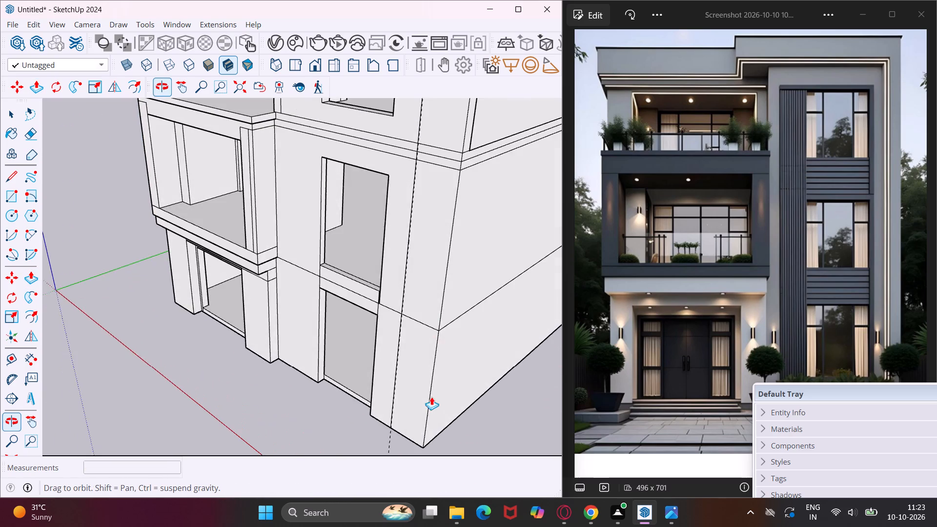
middle_click_drag(433, 401, 470, 436)
scroll(420, 383, "down", 5)
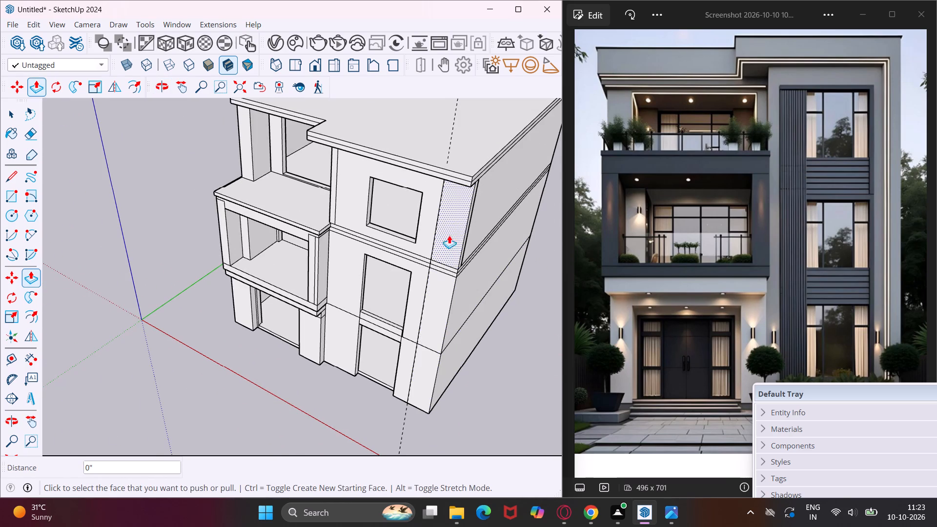
left_click(451, 213)
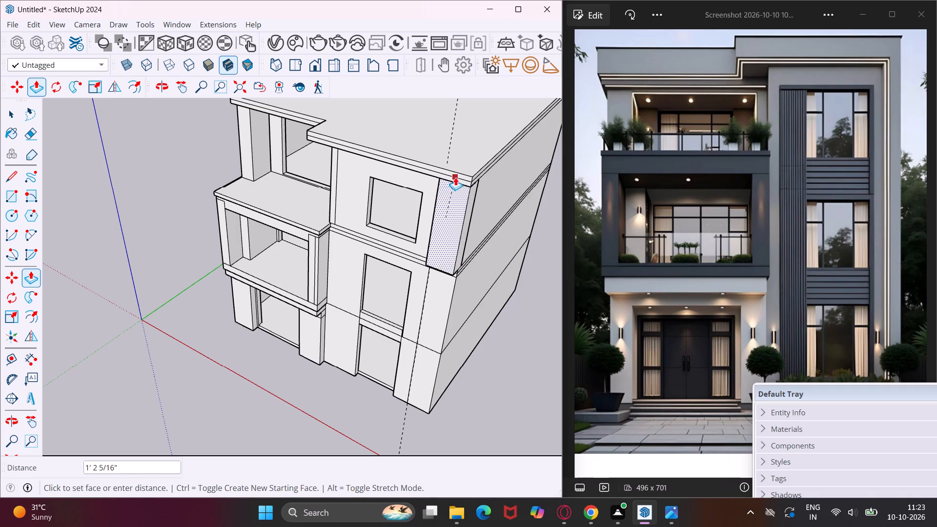
scroll(467, 177, "up", 7)
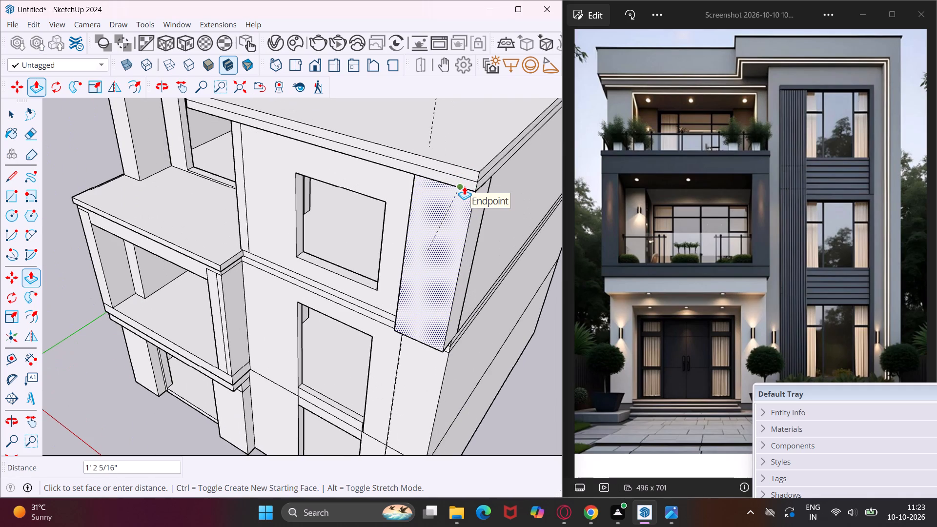
left_click(464, 186)
Pull the middle-storey section of the corner strip forward 1' 2 5/16", flush with the top-storey section.
left_click(432, 364)
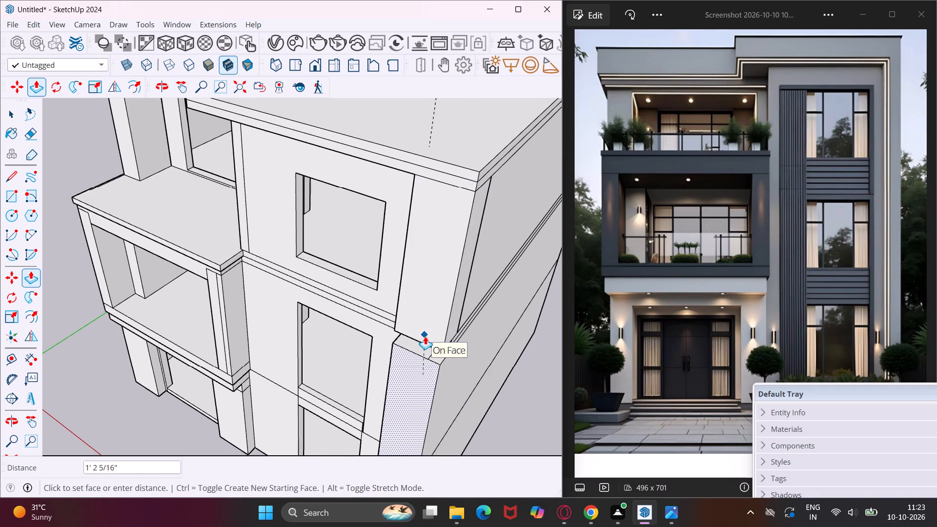
left_click(425, 336)
Pull both floor-band sections of the corner strip between the top and middle storeys forward 1' 2 5/16", flush with the strip.
middle_click_drag(425, 336, 446, 279)
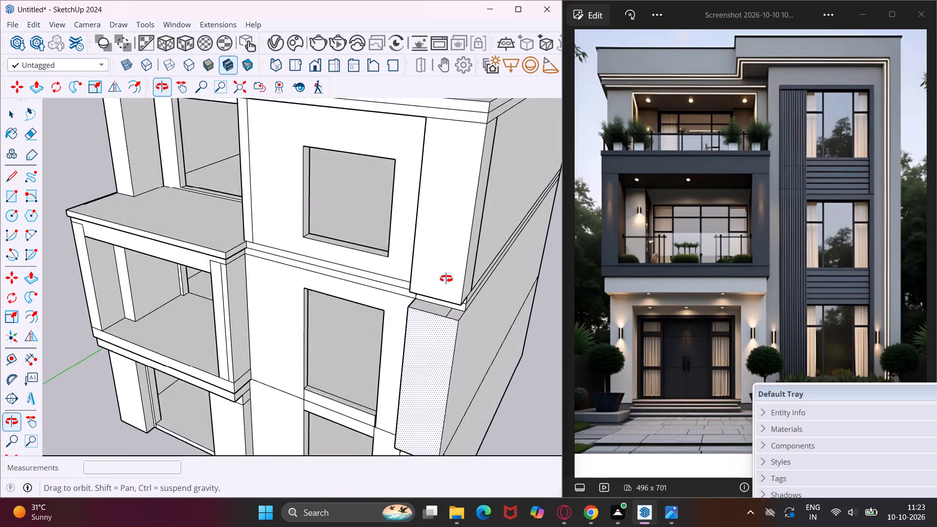
middle_click_drag(446, 279, 448, 270)
scroll(440, 280, "up", 8)
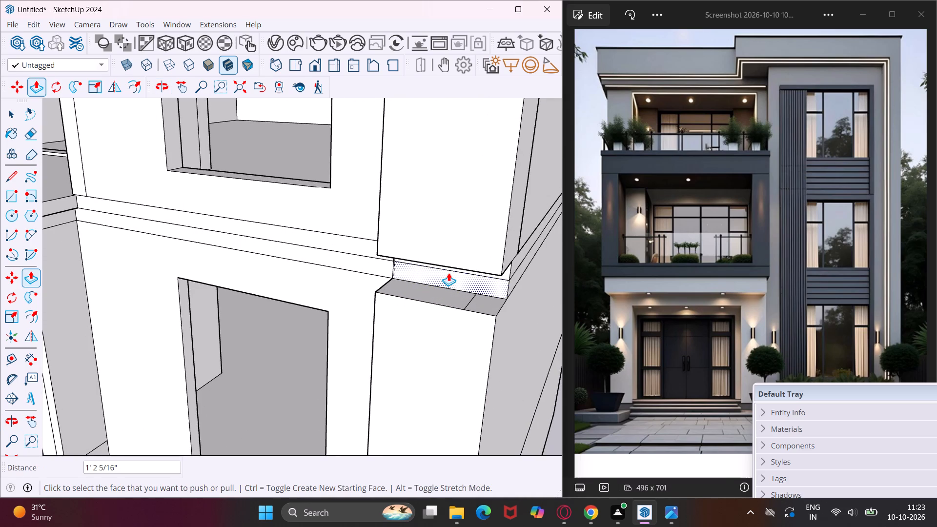
left_click(448, 273)
left_click(432, 309)
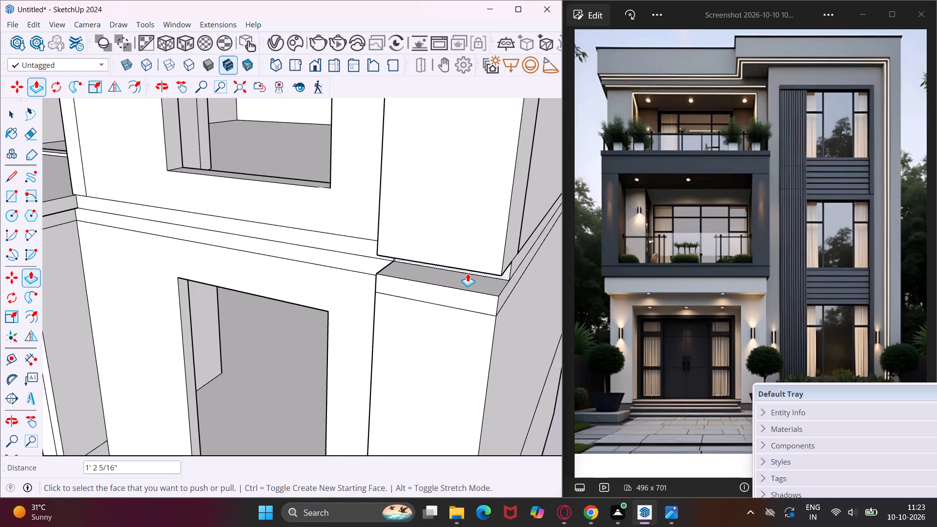
middle_click_drag(468, 273, 468, 220)
left_click(483, 231)
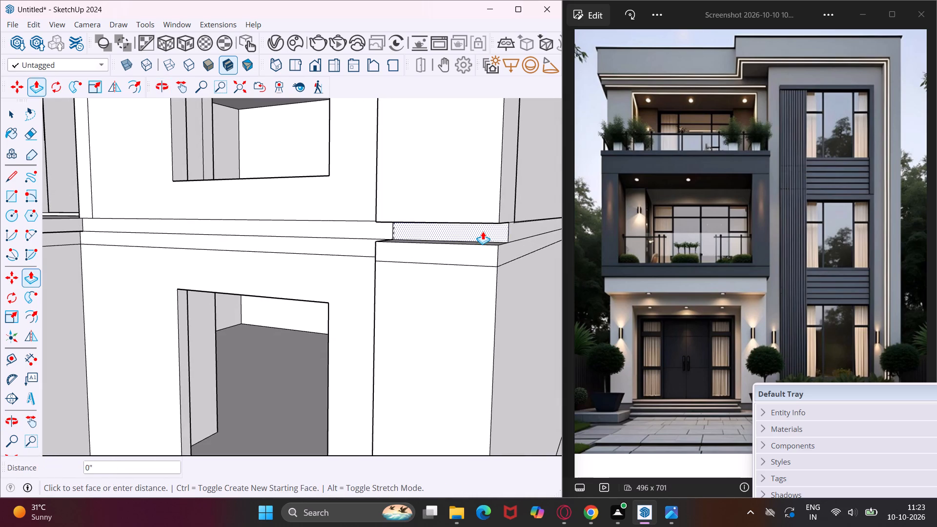
left_click(471, 252)
Pull the ground-storey section of the corner strip forward 1' 2 5/16", flush with the section above it.
scroll(471, 252, "down", 12)
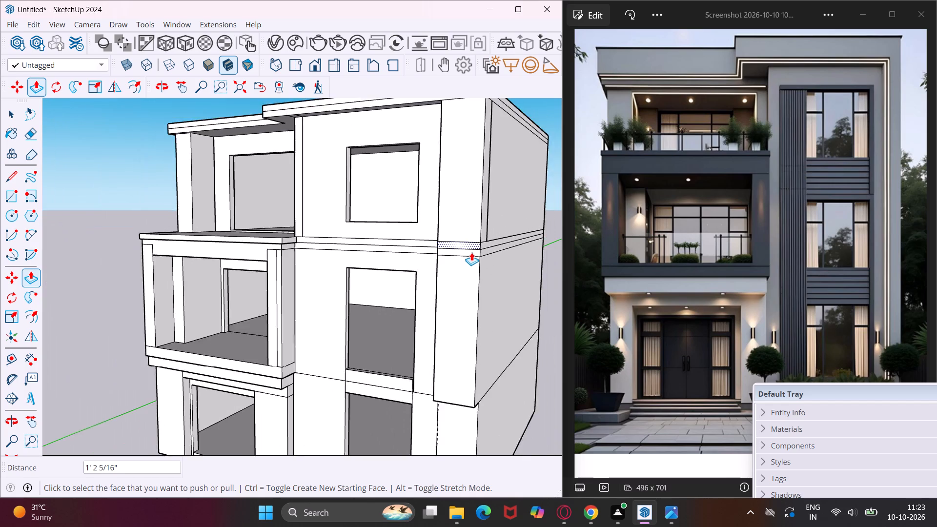
scroll(471, 252, "down", 8)
scroll(459, 337, "up", 4)
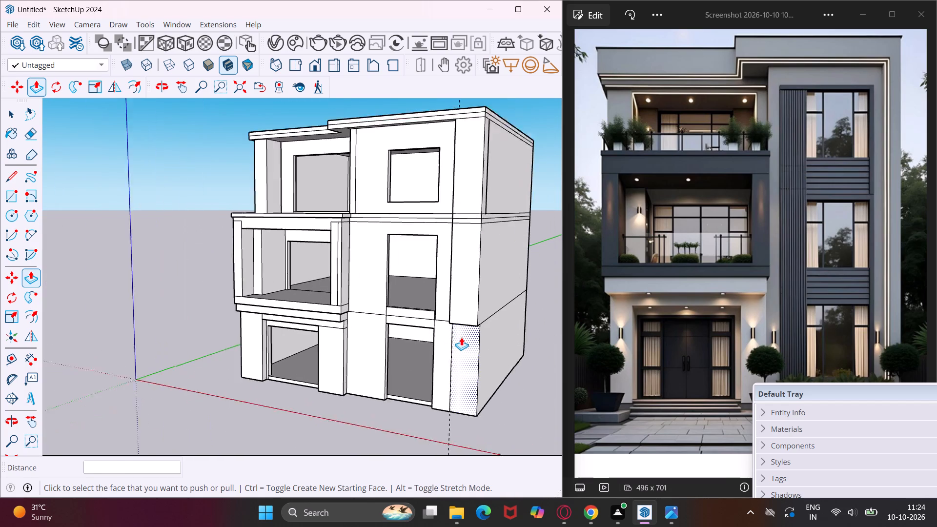
scroll(461, 337, "up", 5)
left_click(461, 337)
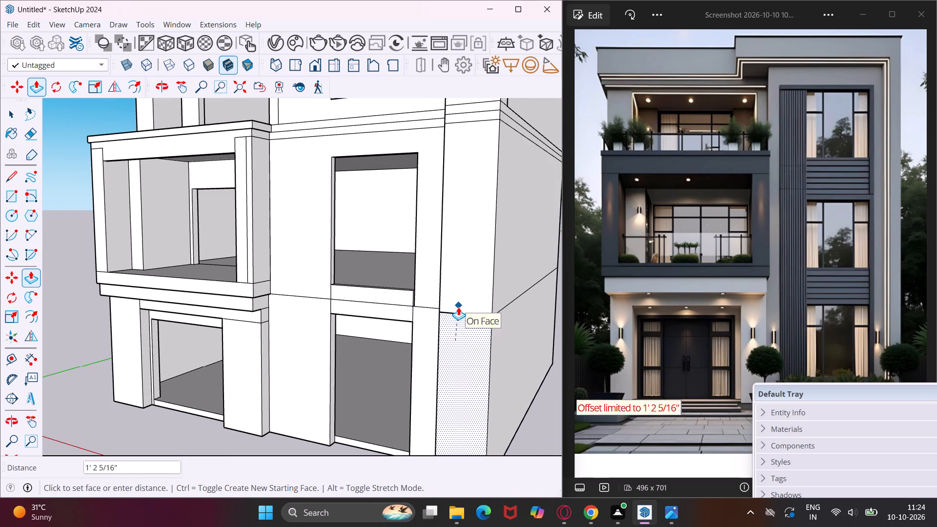
left_click(458, 307)
Examine the facade from several sides, including the roof's underside above the upper terrace and its corner column.
middle_click_drag(466, 304, 393, 350)
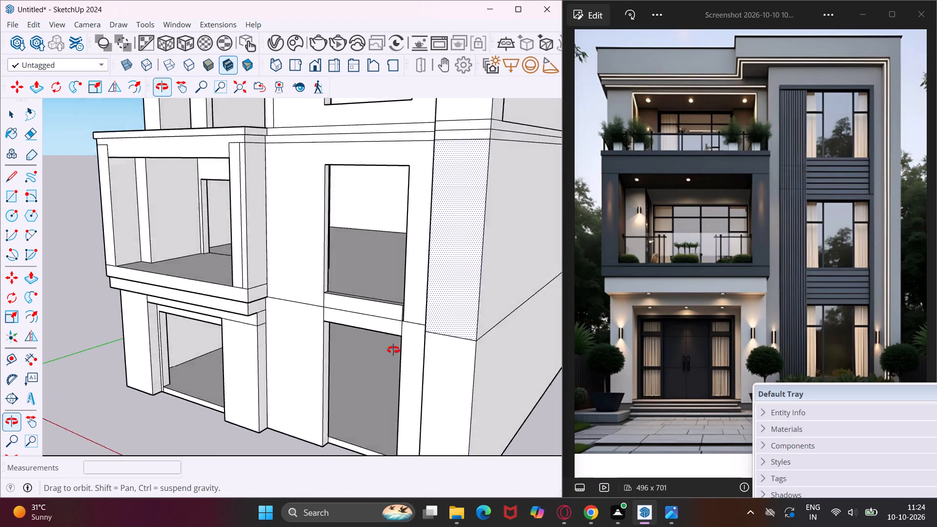
middle_click_drag(393, 350, 336, 376)
scroll(331, 370, "down", 9)
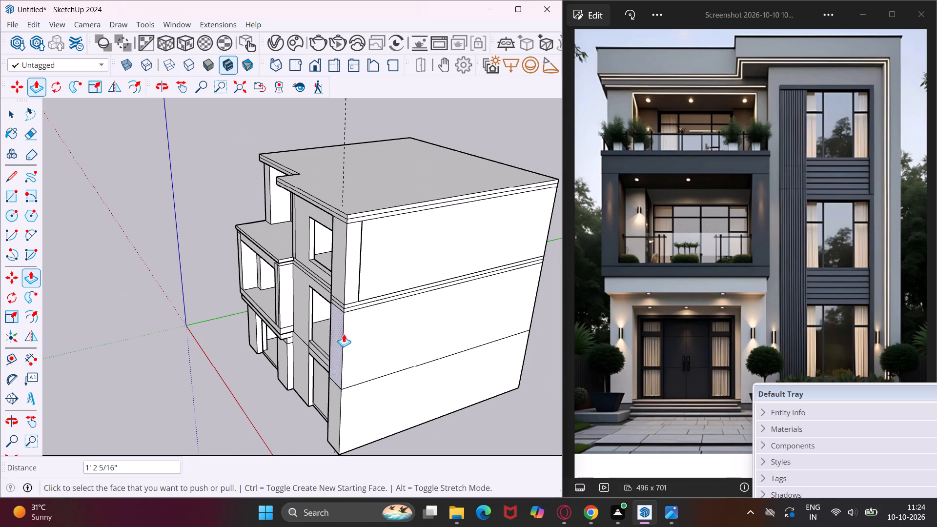
scroll(339, 251, "down", 1)
middle_click_drag(341, 251, 546, 251)
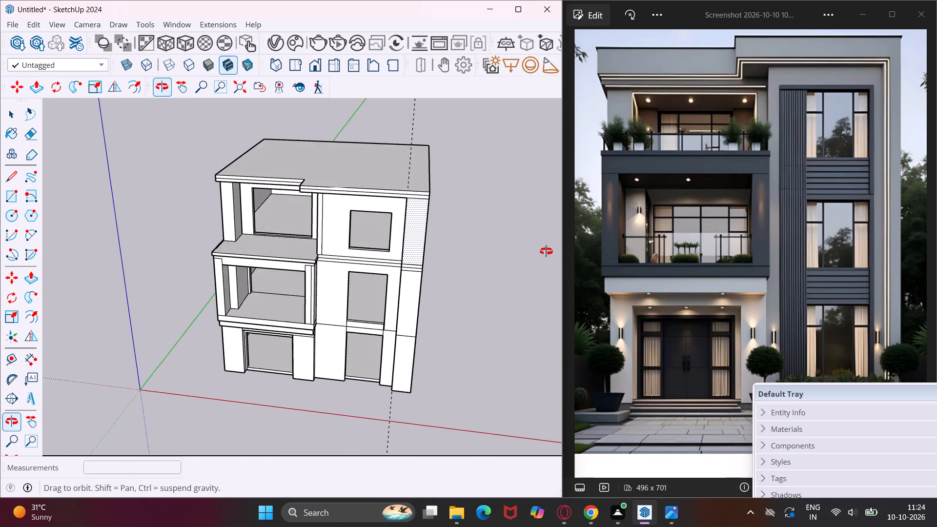
middle_click_drag(546, 251, 565, 240)
middle_click_drag(407, 238, 429, 252)
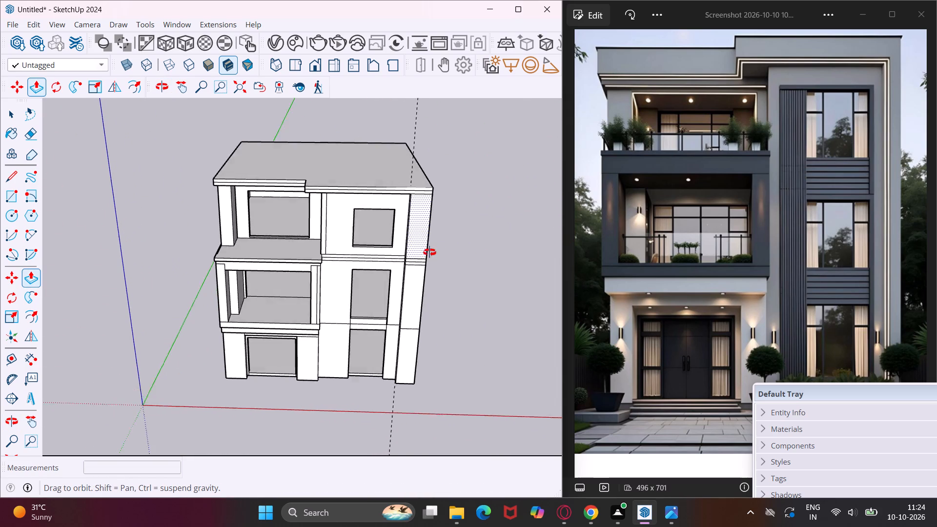
middle_click_drag(429, 252, 509, 260)
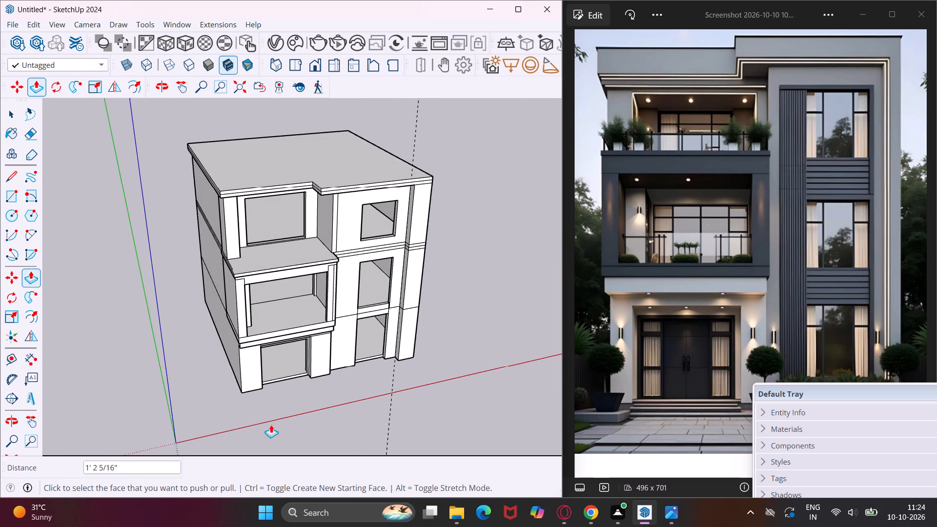
middle_click_drag(249, 232, 270, 200)
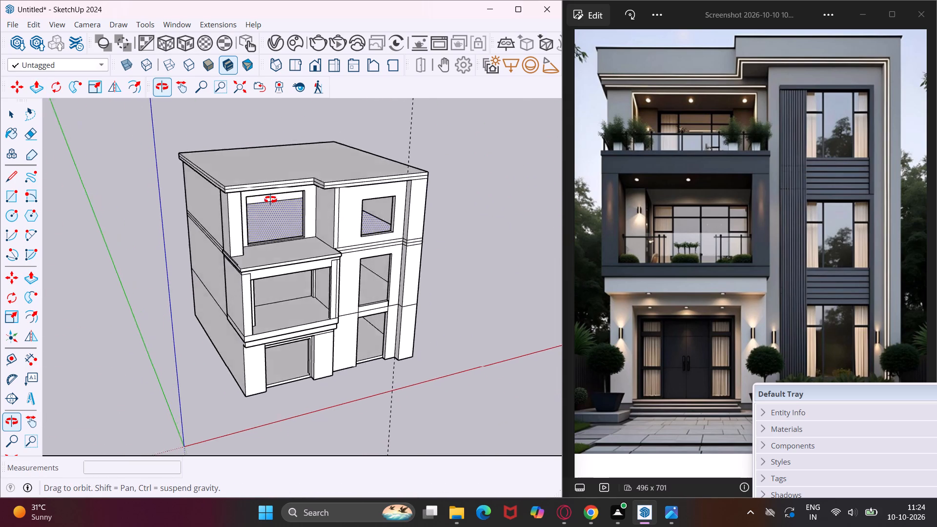
middle_click_drag(270, 200, 251, 117)
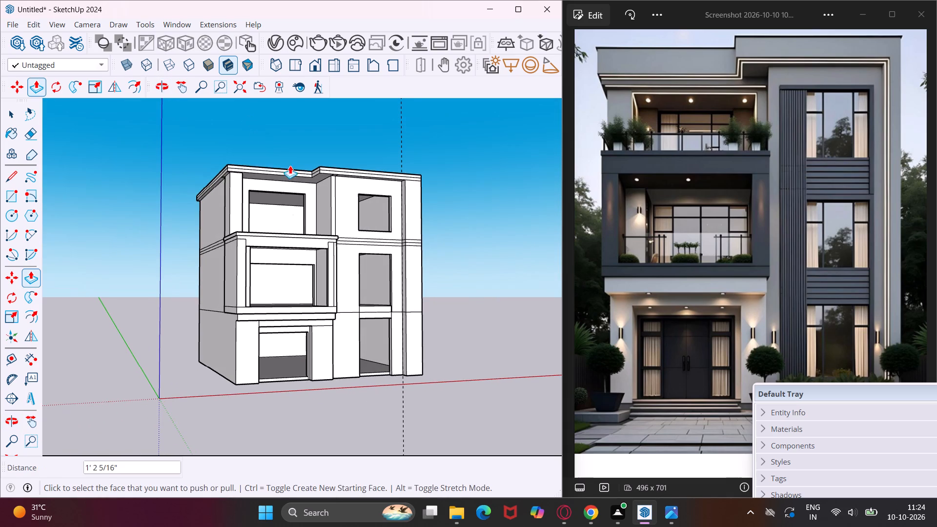
scroll(297, 176, "up", 9)
middle_click_drag(297, 176, 299, 133)
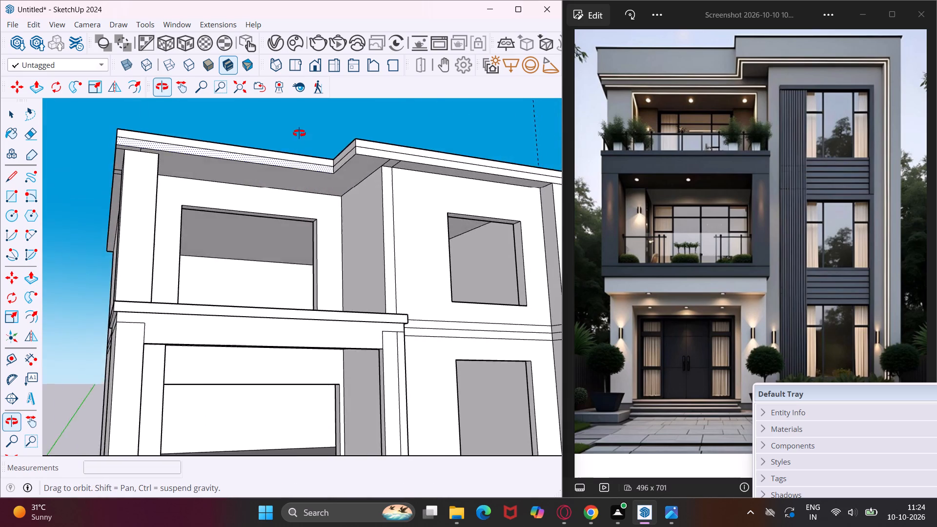
middle_click_drag(299, 133, 307, 114)
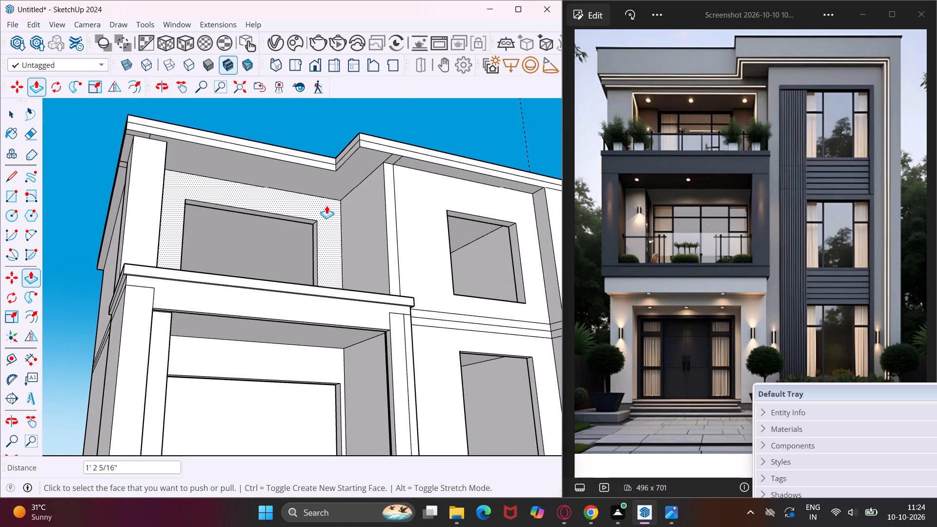
scroll(142, 136, "up", 4)
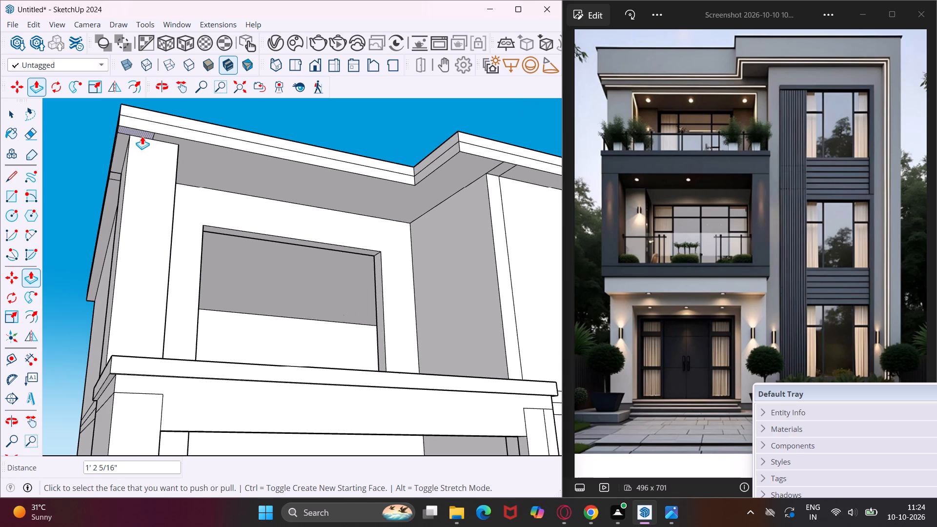
middle_click_drag(142, 136, 166, 113)
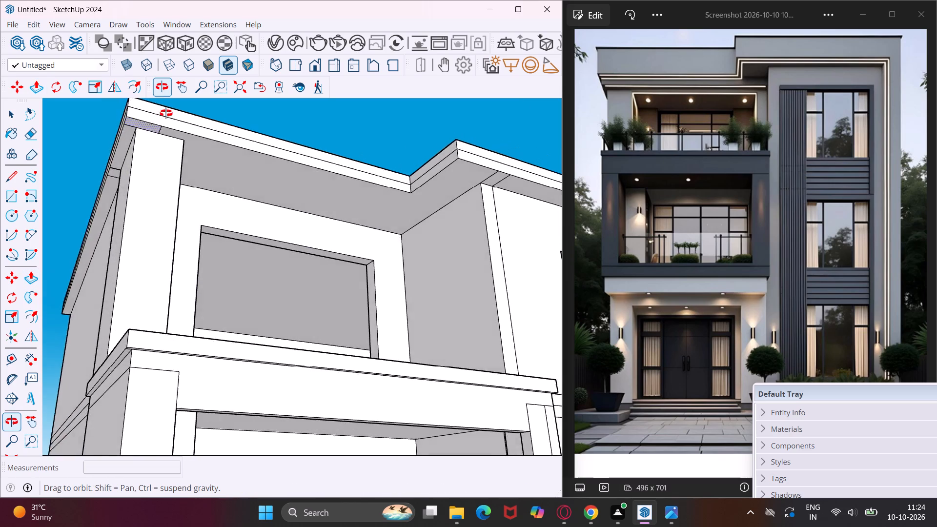
Pull the lower band of the roof fascia above the upper terrace out 4 3/4", and bring the upper band flush with it.
middle_click_drag(166, 113, 303, 170)
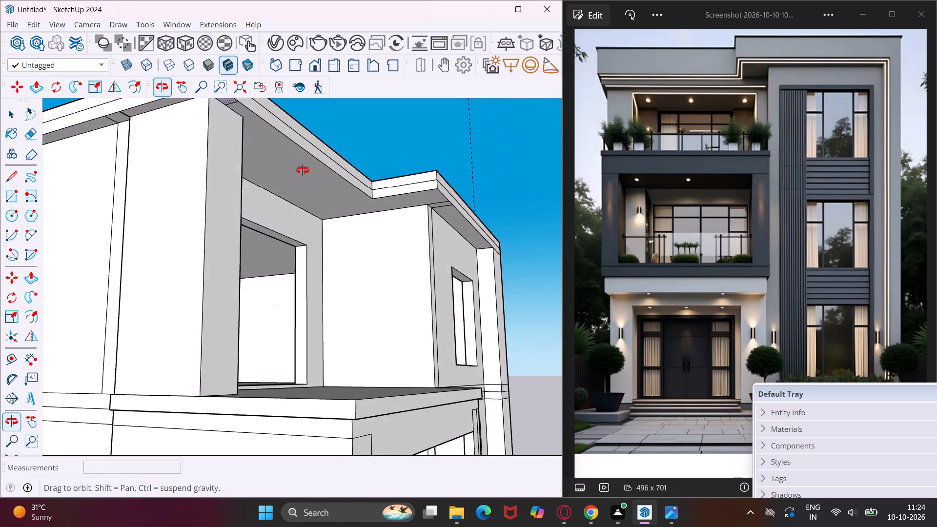
middle_click_drag(303, 170, 336, 212)
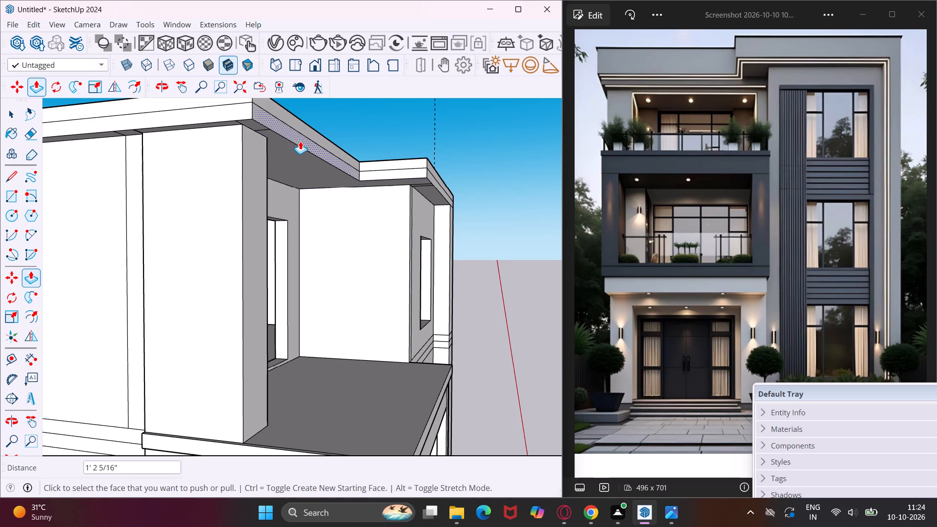
scroll(291, 130, "up", 3)
left_click(291, 130)
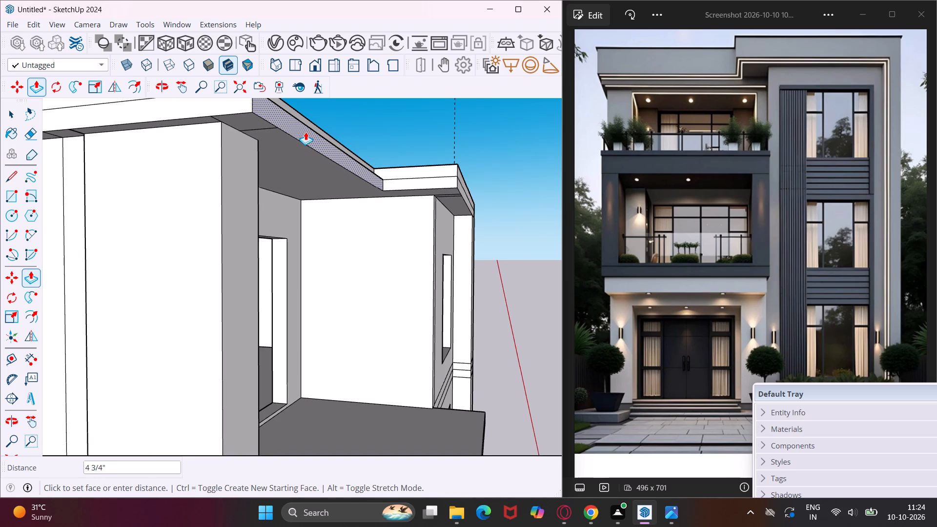
left_click(306, 132)
middle_click_drag(306, 132, 283, 177)
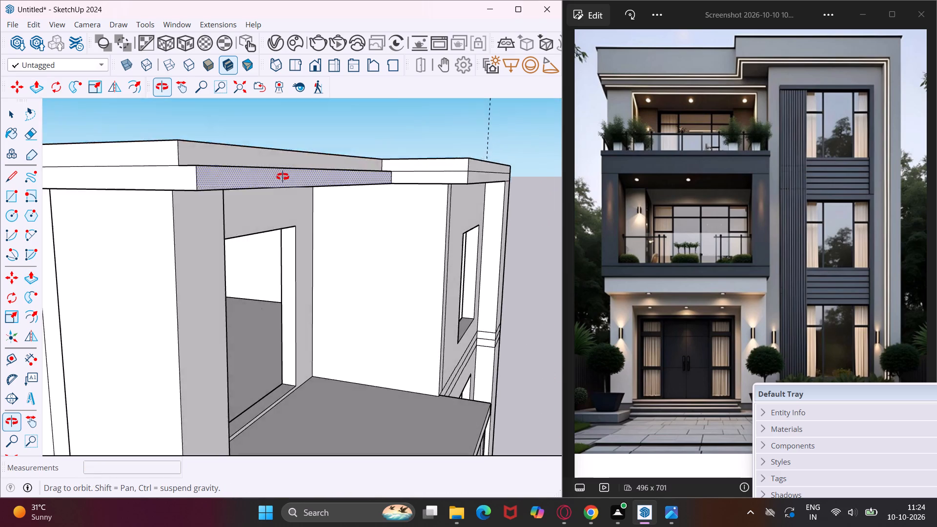
middle_click_drag(283, 177, 282, 191)
left_click(253, 193)
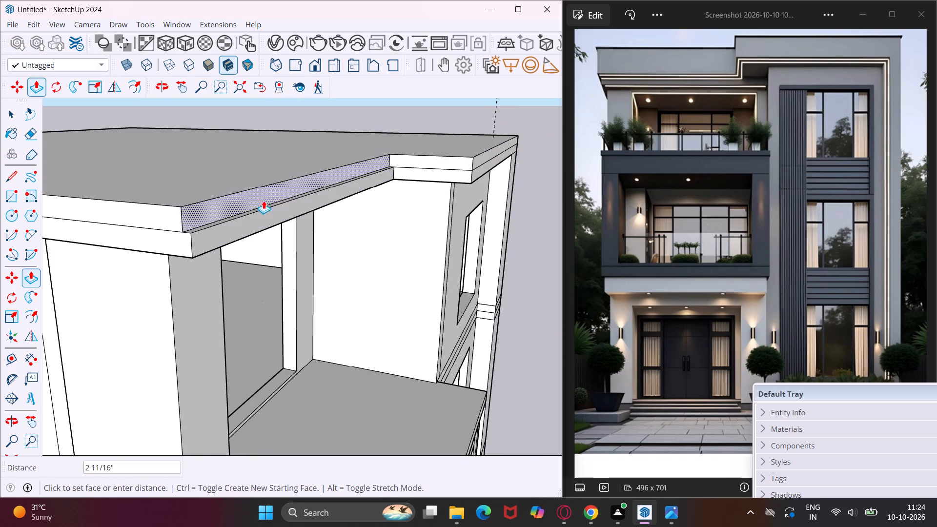
left_click(267, 211)
Pull the lower band of the same roof fascia out another 5 9/16", and bring the upper band flush with it.
middle_click_drag(267, 211, 267, 212)
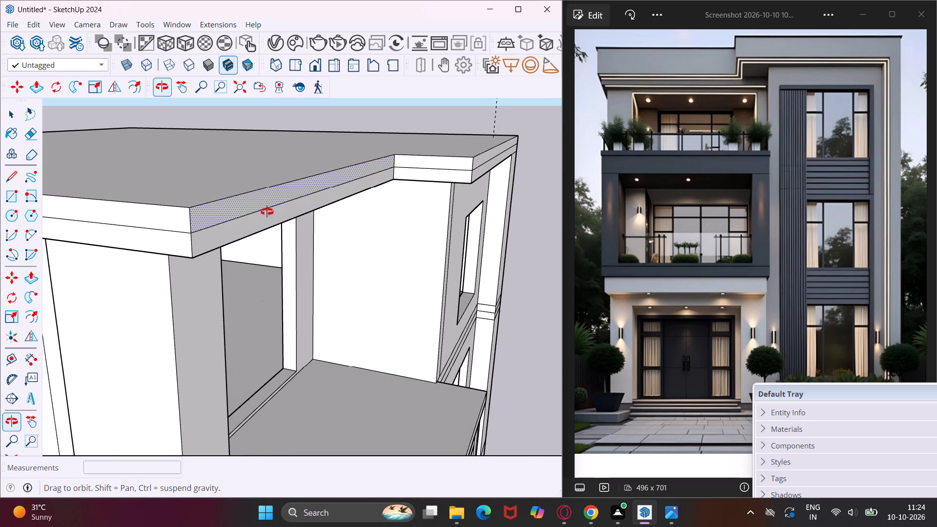
middle_click_drag(267, 212, 199, 139)
middle_click_drag(199, 140, 247, 131)
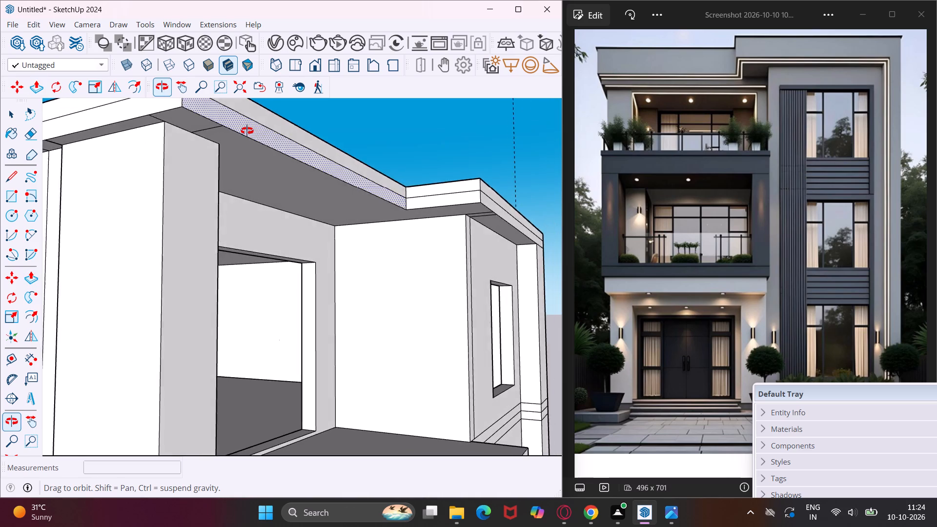
middle_click_drag(247, 131, 284, 152)
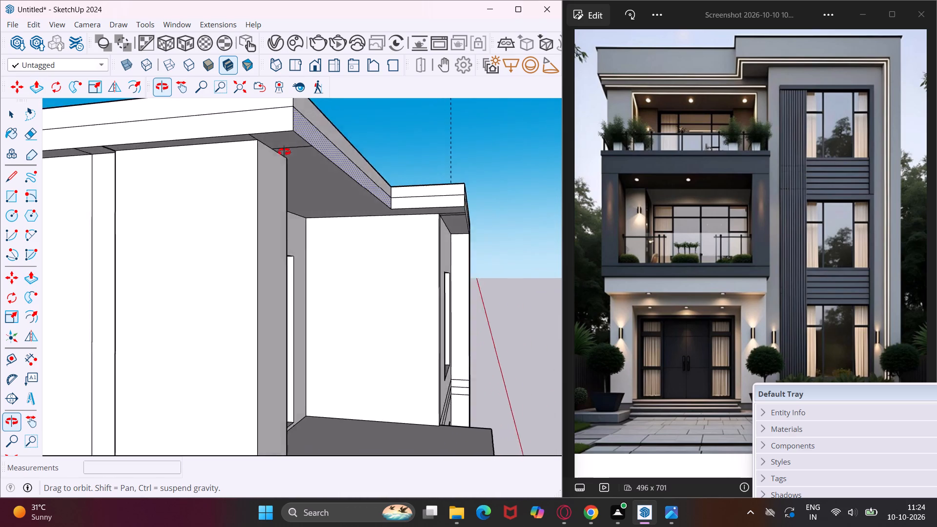
middle_click_drag(284, 152, 259, 166)
left_click(258, 167)
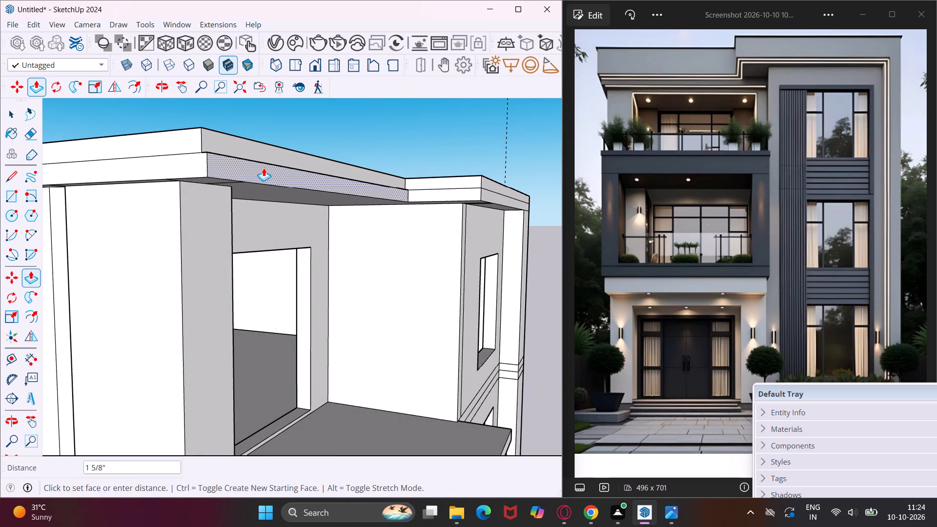
left_click(276, 168)
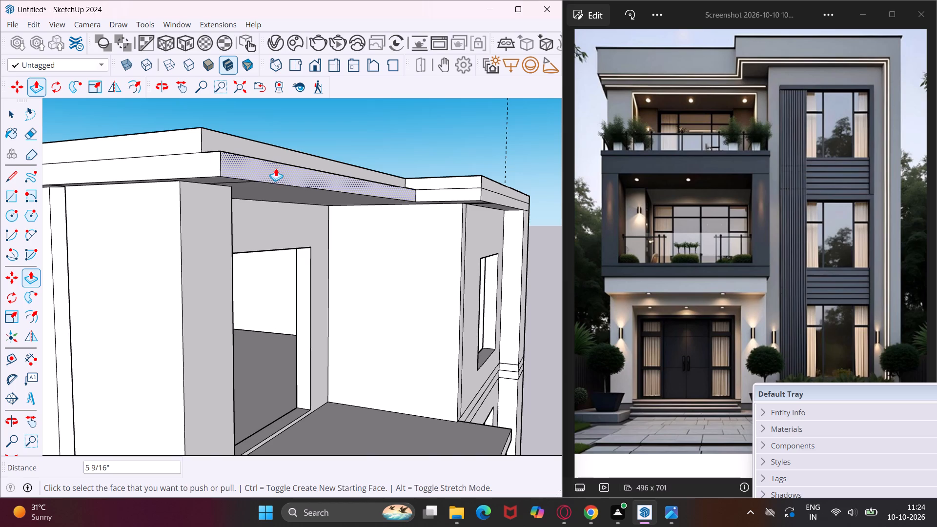
left_click(250, 146)
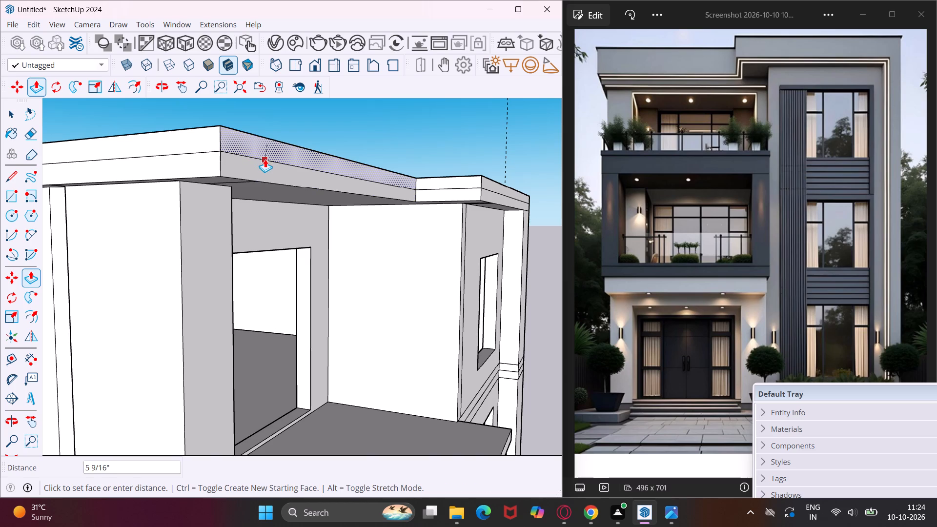
left_click(265, 159)
Draw a 16' 3 15/16" line on the roof's underside, parallel to the front edge, from the overhang's outer corner to the window bay's side wall.
middle_click_drag(265, 159, 238, 131)
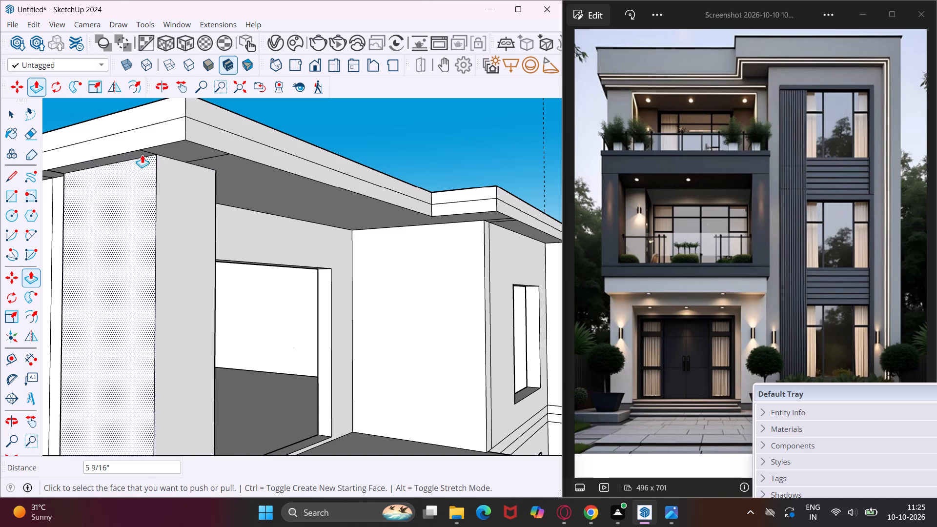
left_click(10, 178)
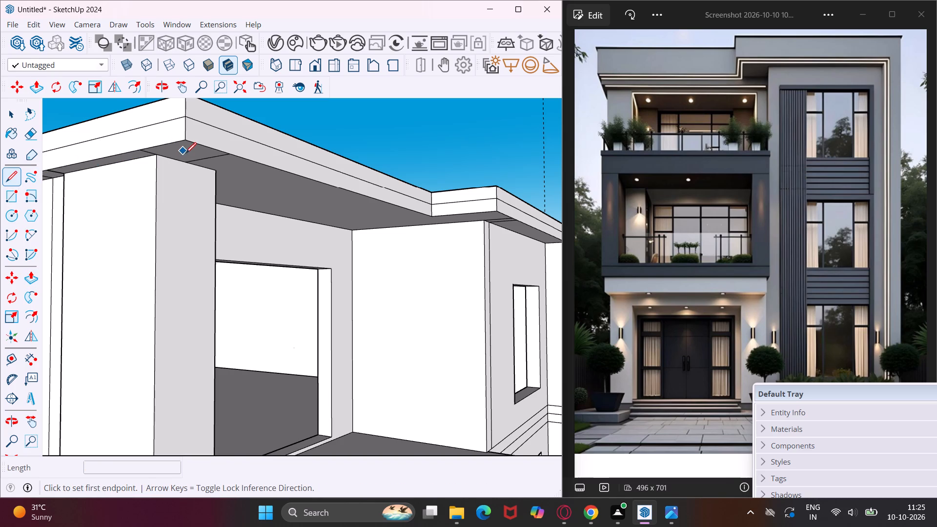
middle_click_drag(185, 153, 192, 120)
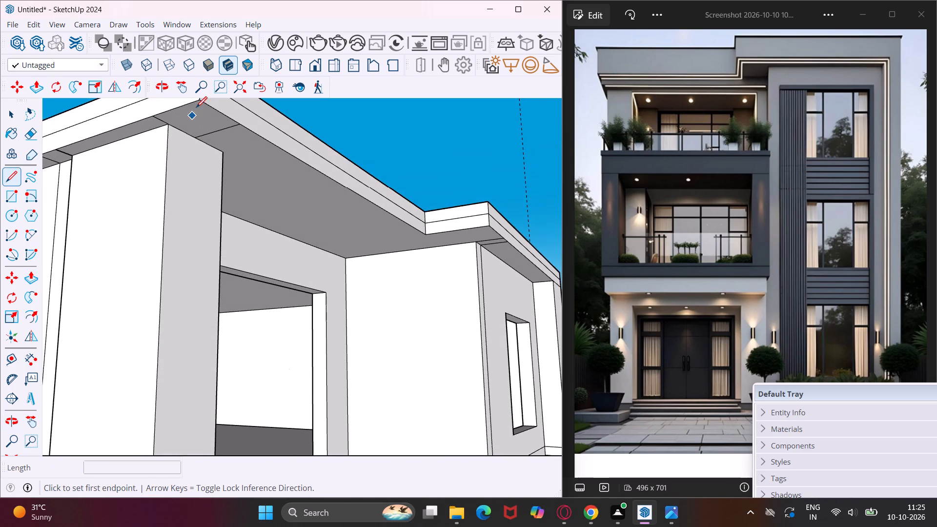
scroll(196, 104, "up", 9)
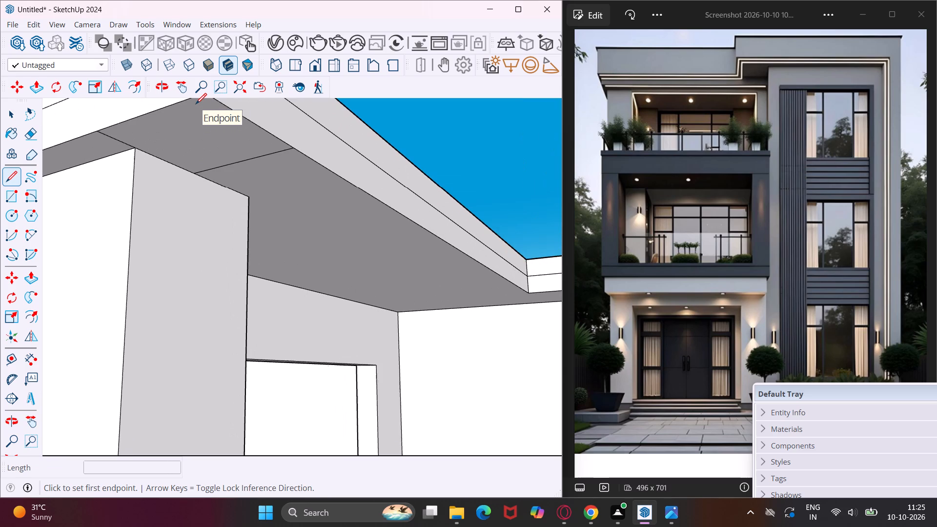
middle_click_drag(191, 103, 205, 127)
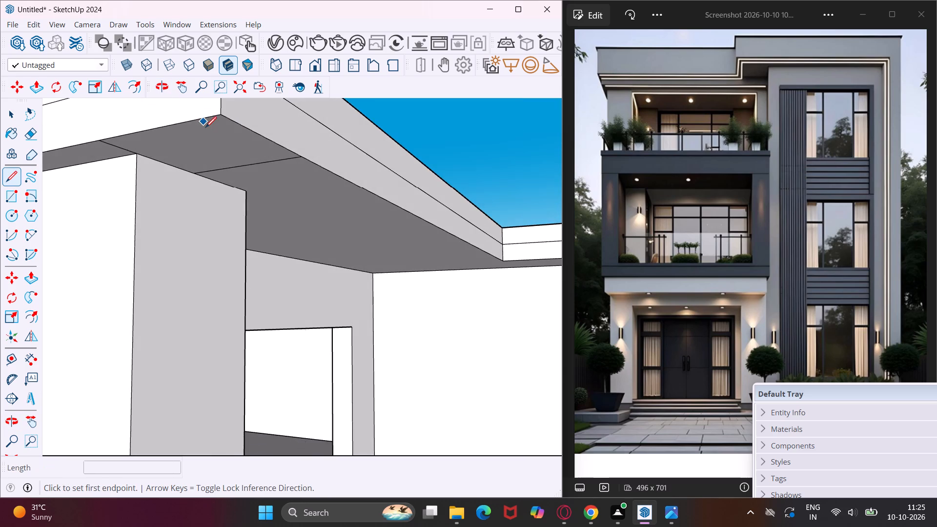
scroll(206, 123, "up", 9)
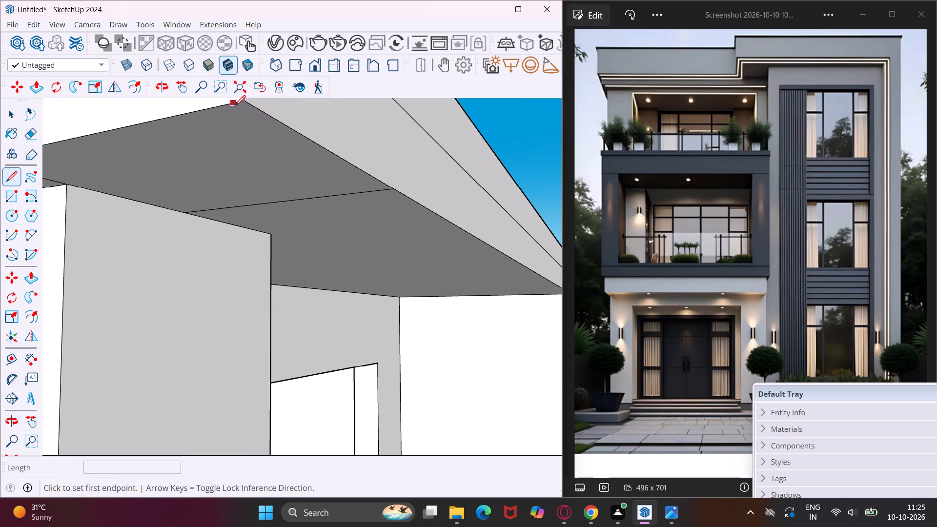
left_click(235, 106)
scroll(304, 163, "down", 5)
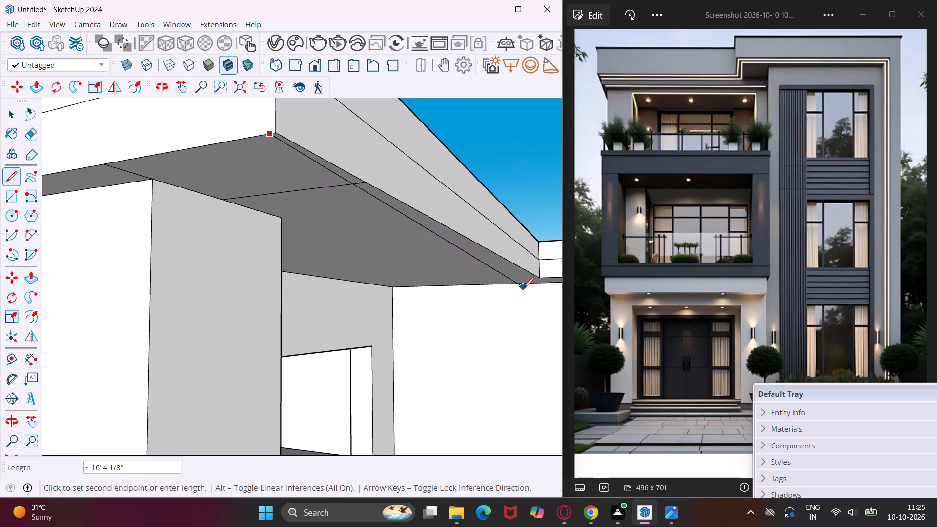
middle_click_drag(533, 284, 266, 167)
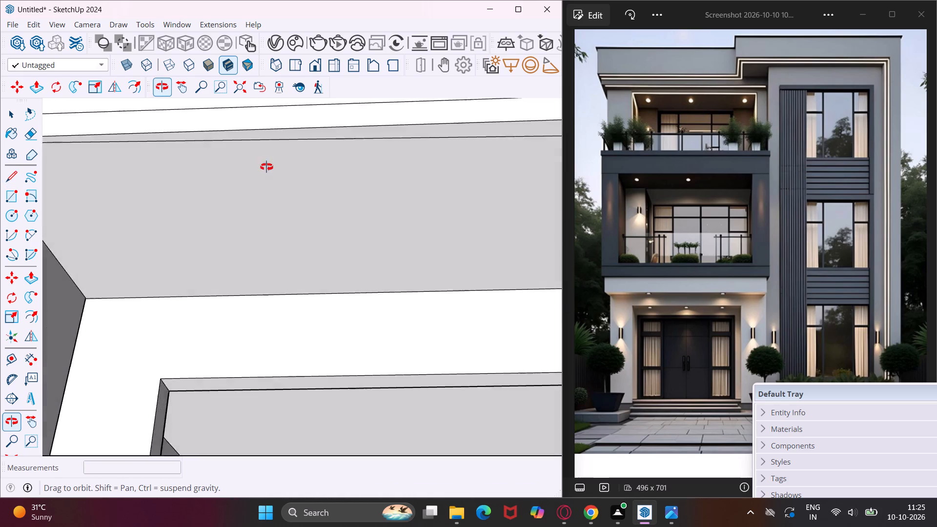
middle_click_drag(266, 167, 200, 157)
scroll(200, 157, "down", 12)
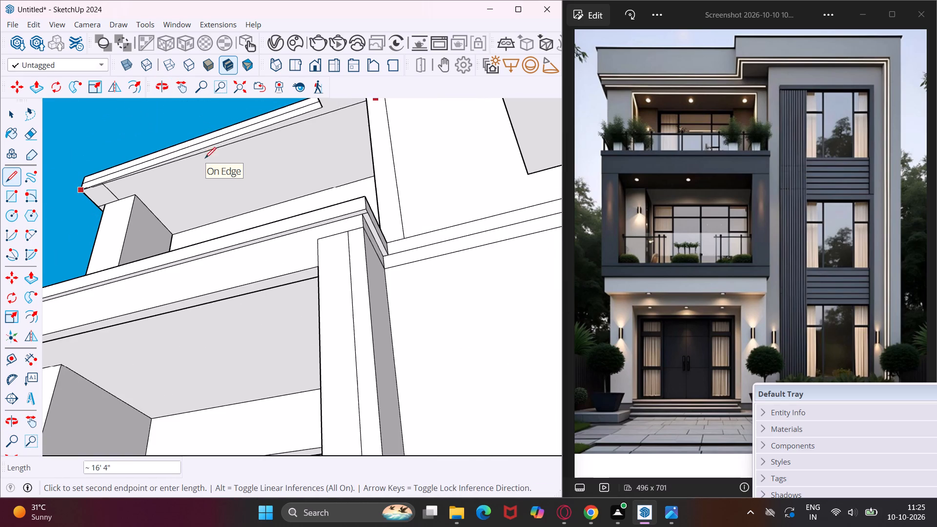
middle_click_drag(302, 137, 456, 207)
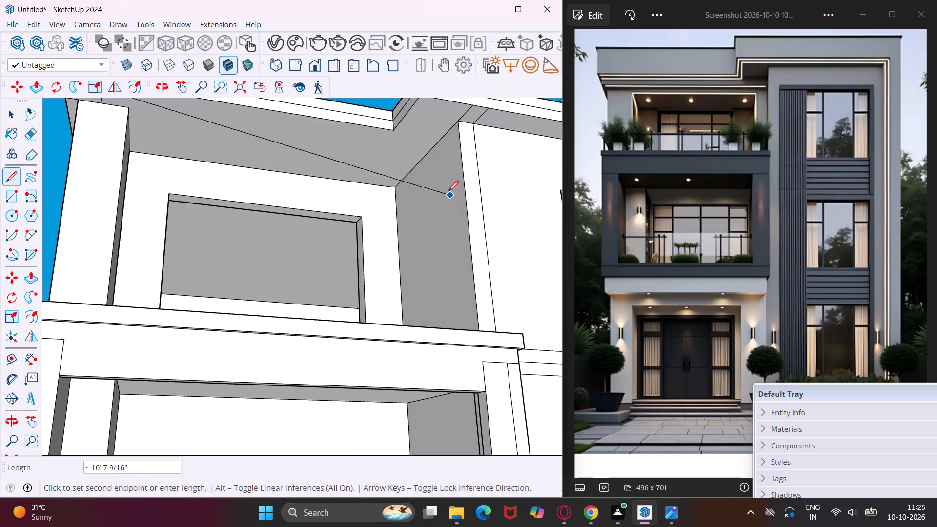
scroll(444, 136, "up", 5)
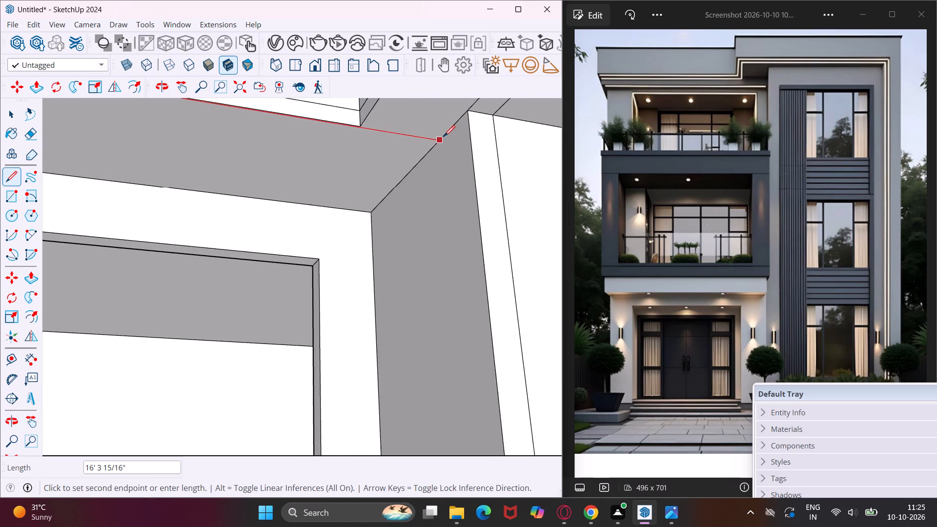
scroll(444, 136, "up", 10)
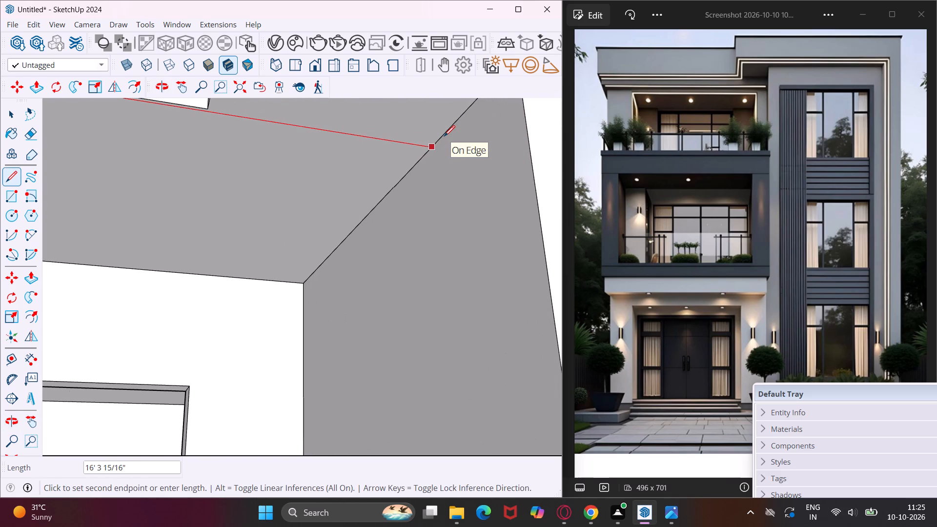
left_click(430, 149)
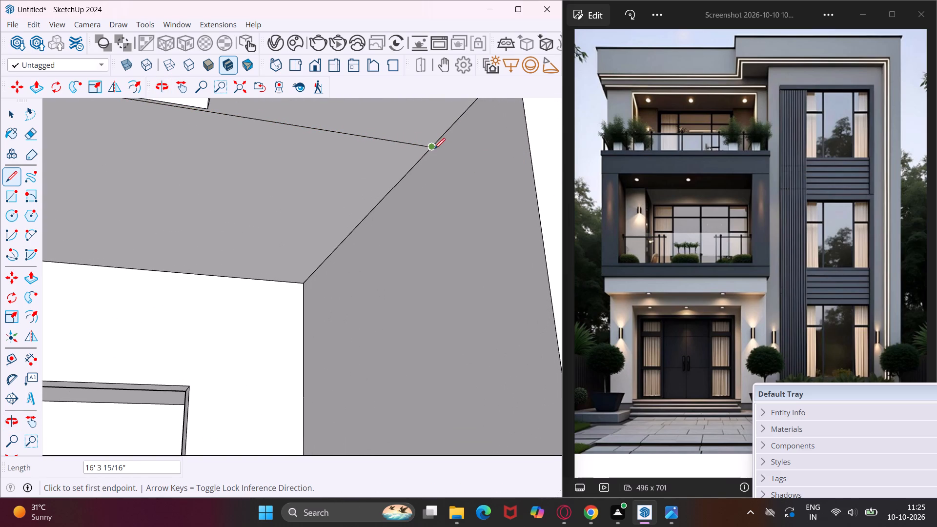
scroll(424, 159, "up", 5)
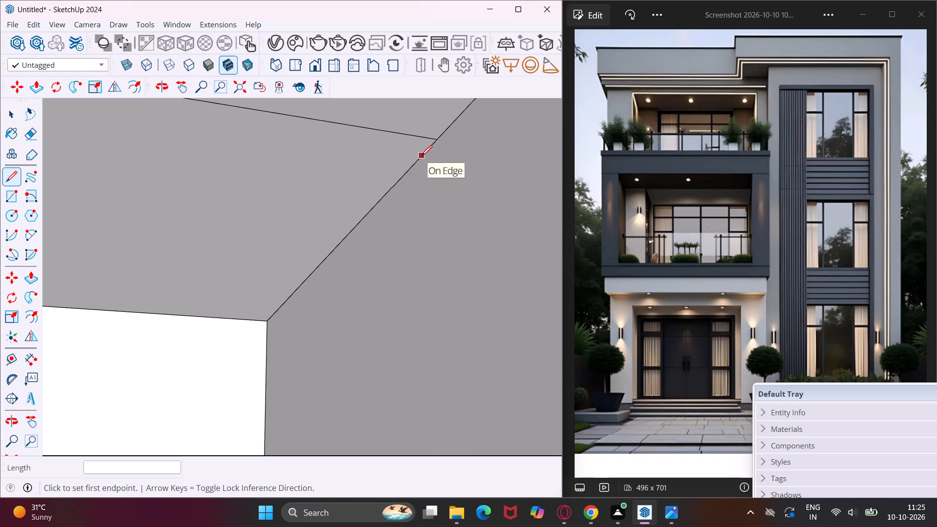
middle_click_drag(421, 156, 562, 192)
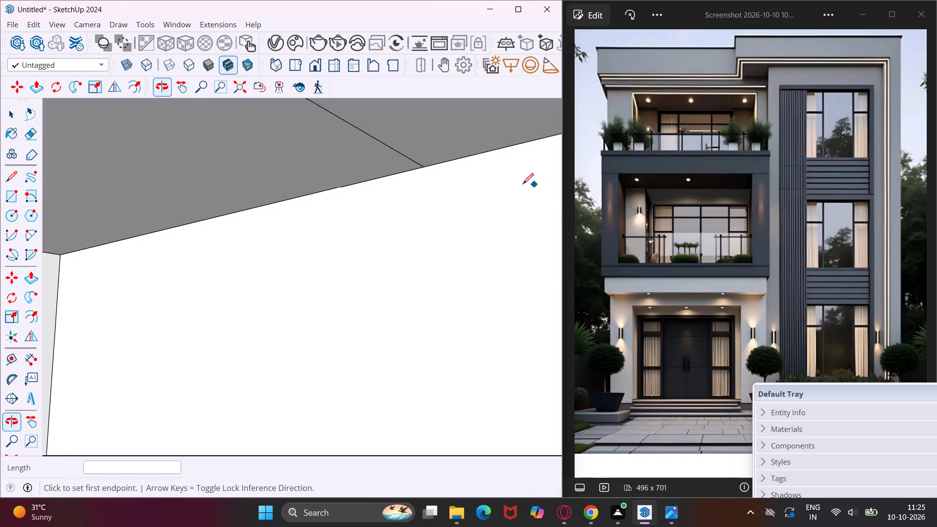
scroll(426, 179, "down", 18)
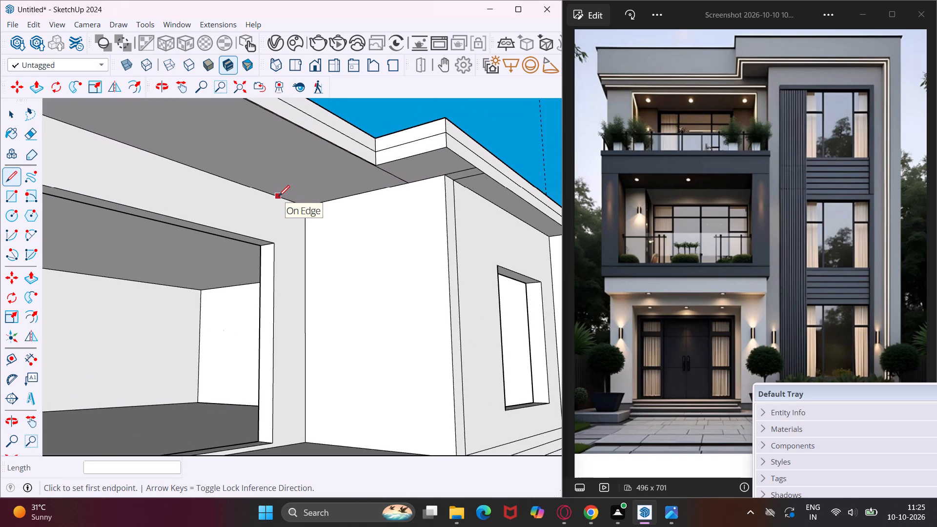
middle_click_drag(279, 196, 388, 249)
key("Escape")
key("space")
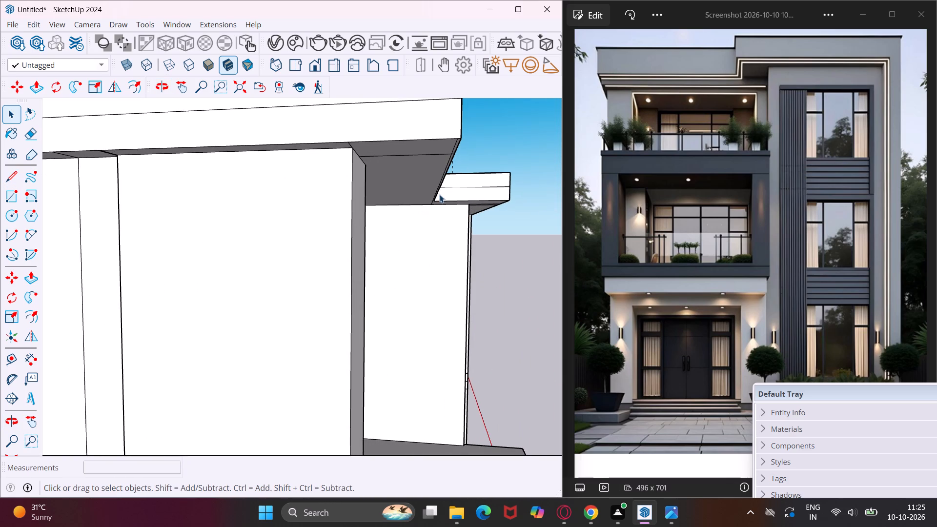
Place three guides at 2" spacing on the roof's underside above the upper terrace, running inward from the line near the front edge.
scroll(443, 164, "up", 10)
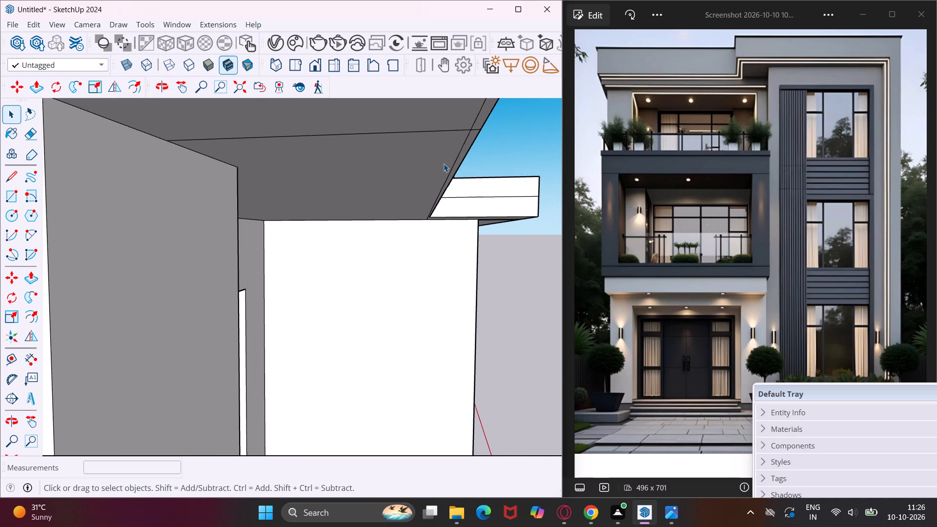
left_click(15, 359)
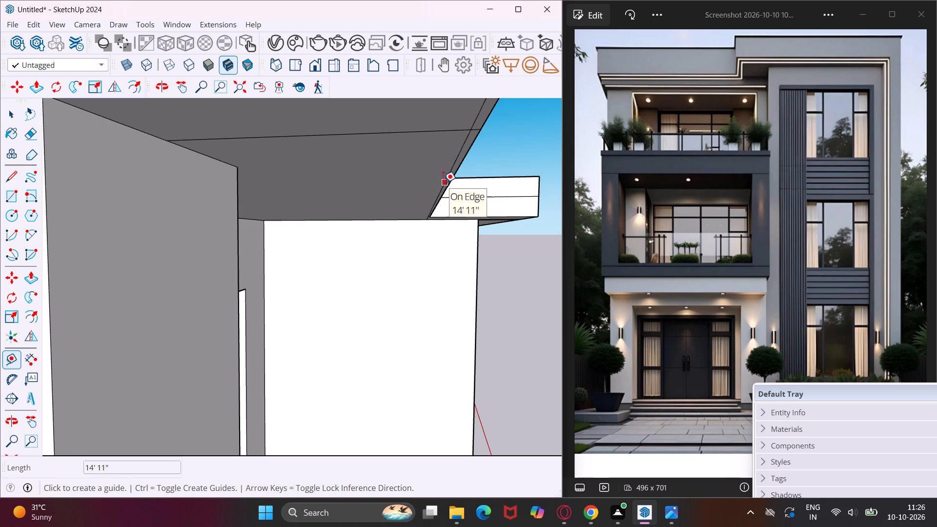
left_click(443, 182)
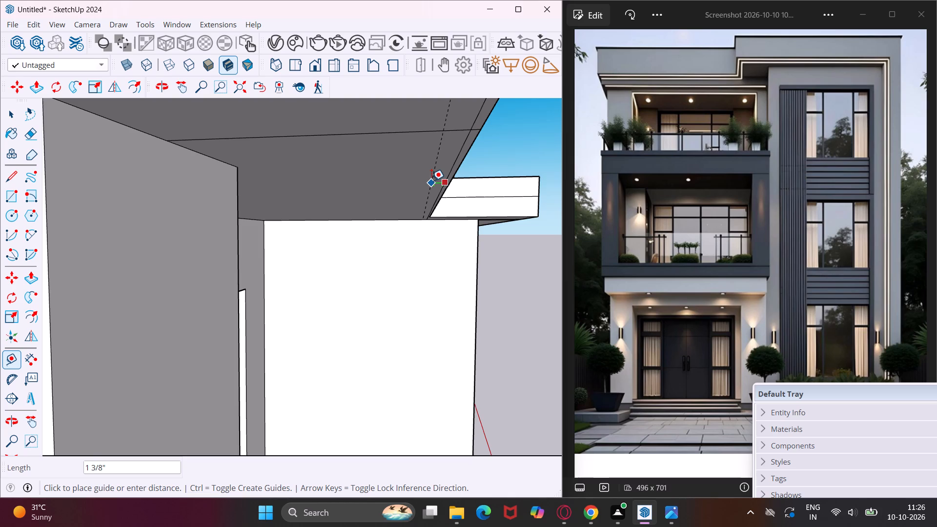
key("2")
key("shift+quotedbl")
key("Return")
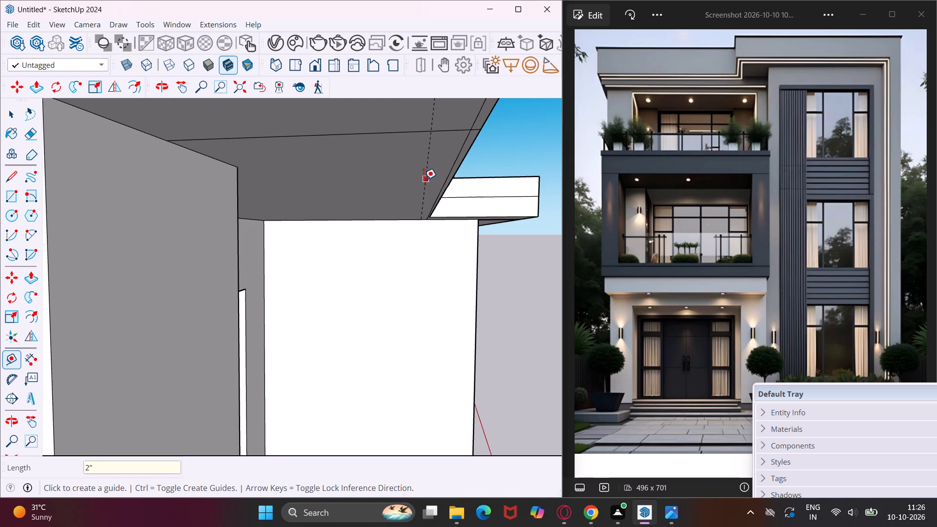
left_click(424, 180)
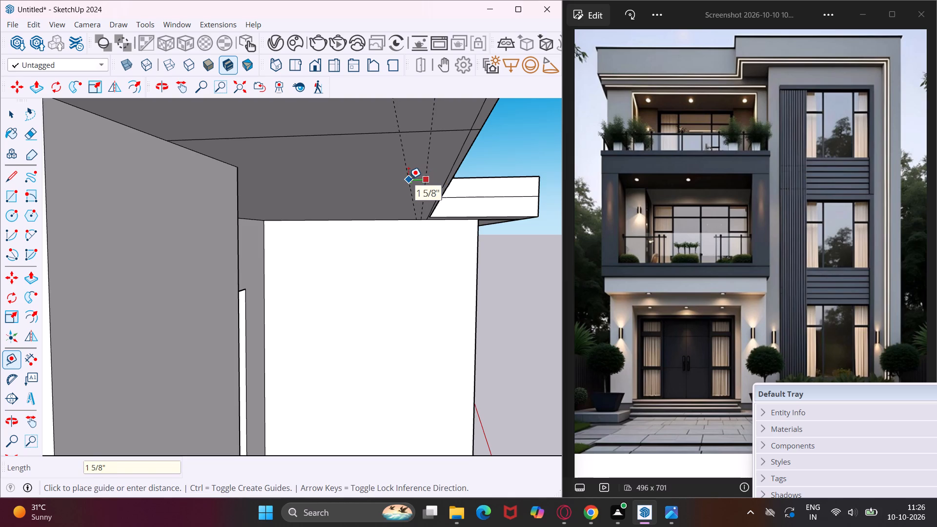
type("2\"")
key("Return")
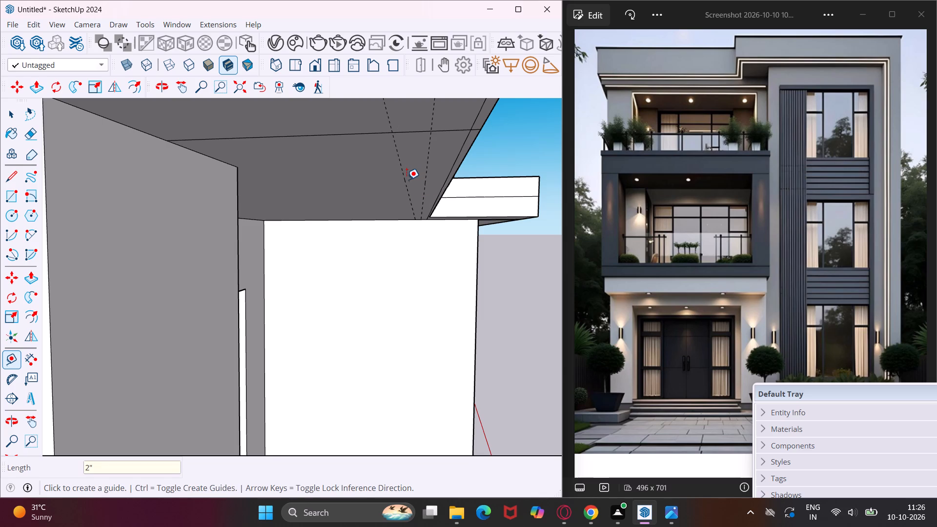
left_click(403, 182)
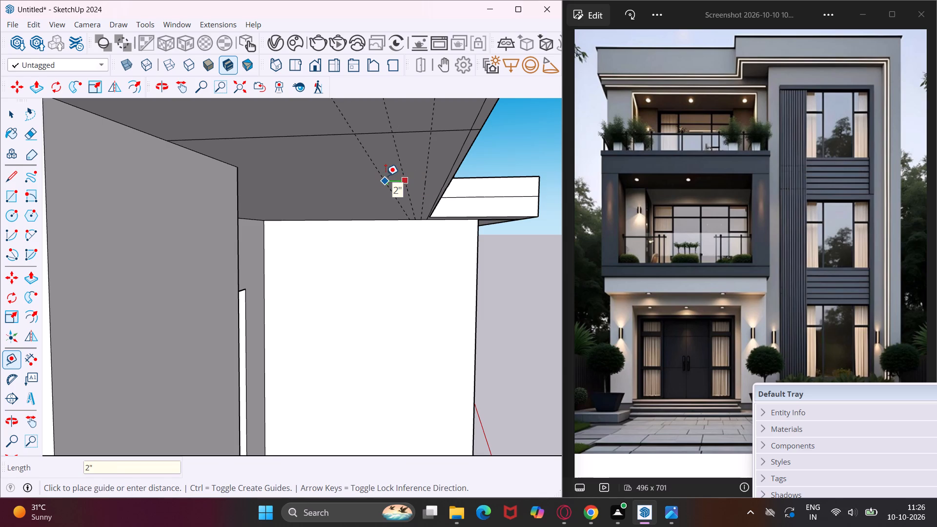
key("2")
key("shift+quotedbl")
key("Return")
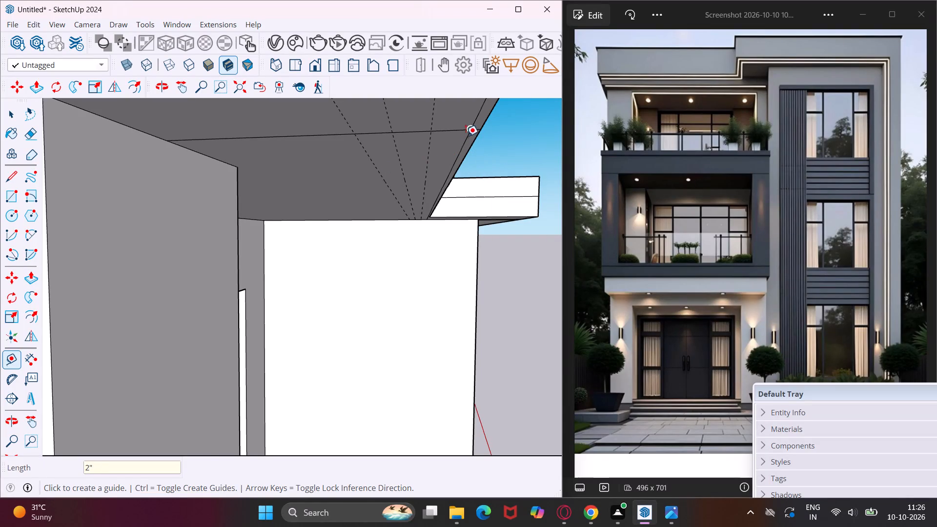
Measure the gap between the terrace roof's front edge and the line drawn on its underside.
scroll(475, 132, "up", 11)
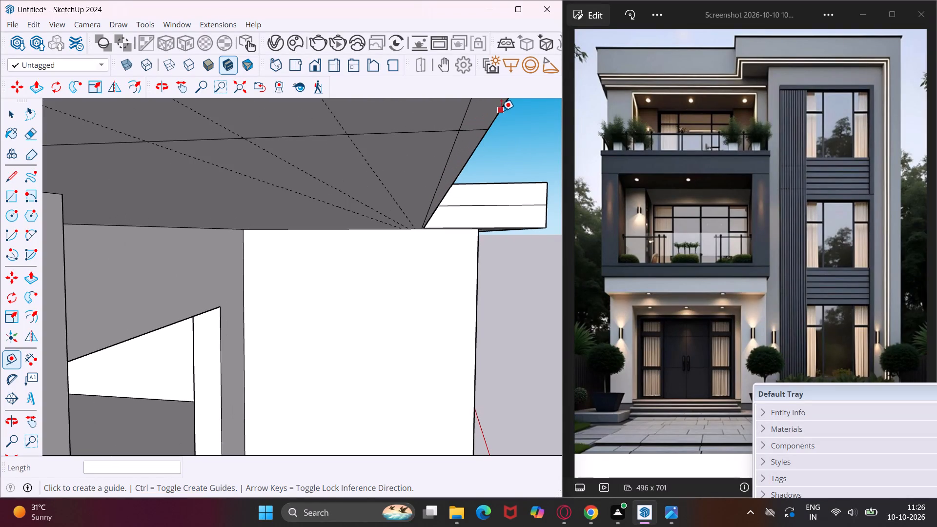
left_click(501, 109)
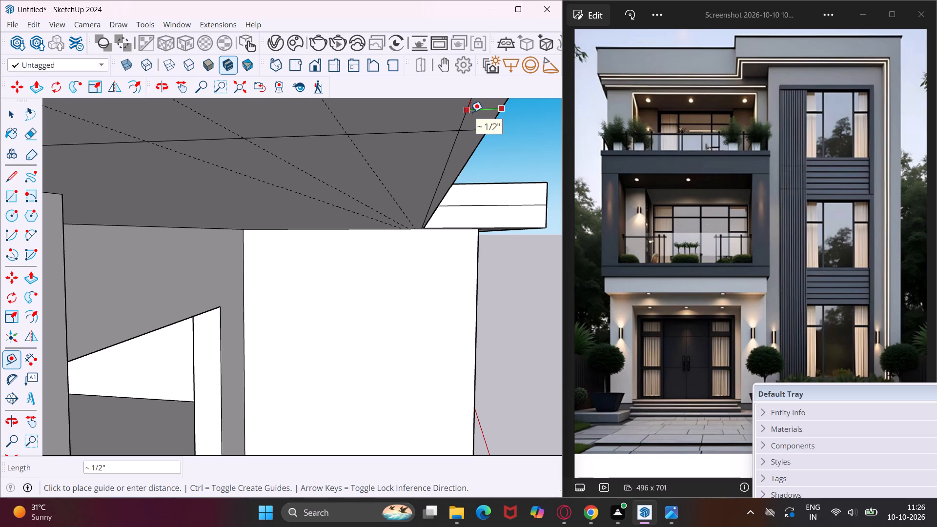
middle_click_drag(470, 112, 354, 181)
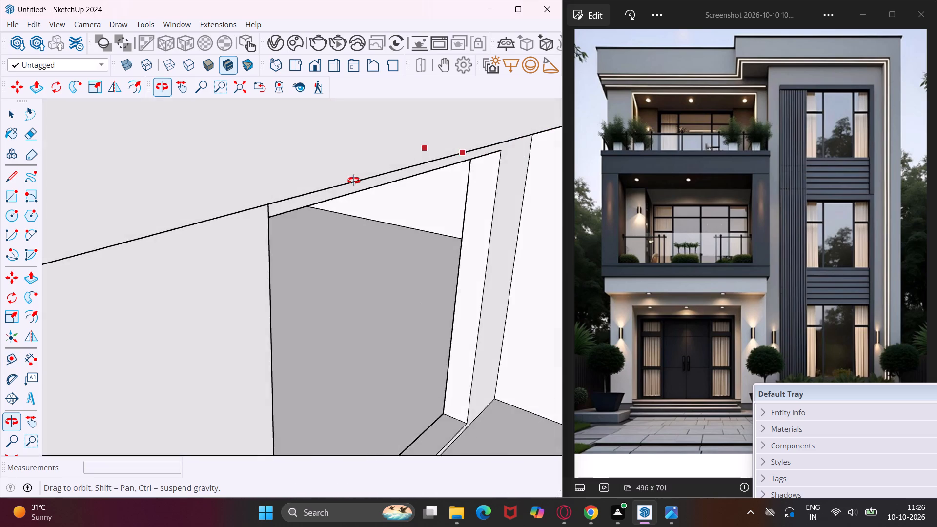
middle_click_drag(354, 181, 321, 184)
scroll(312, 180, "down", 6)
scroll(303, 178, "down", 17)
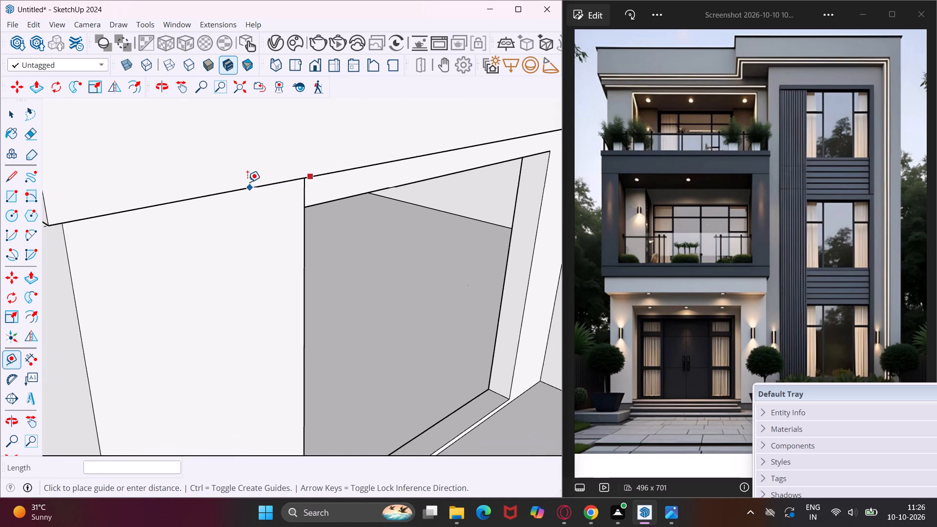
scroll(247, 182, "down", 10)
key("Escape")
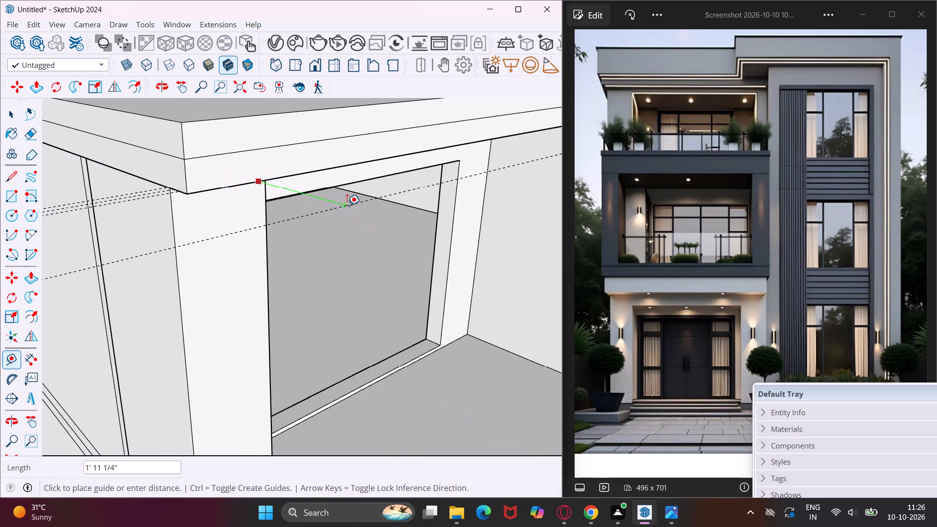
Place a guide 1/2" in from the lower edge of the short return, where the terrace roof steps out to the window bay's roof.
scroll(244, 193, "down", 7)
scroll(199, 204, "up", 1)
scroll(190, 206, "down", 4)
middle_click_drag(493, 160, 407, 165)
scroll(407, 165, "up", 4)
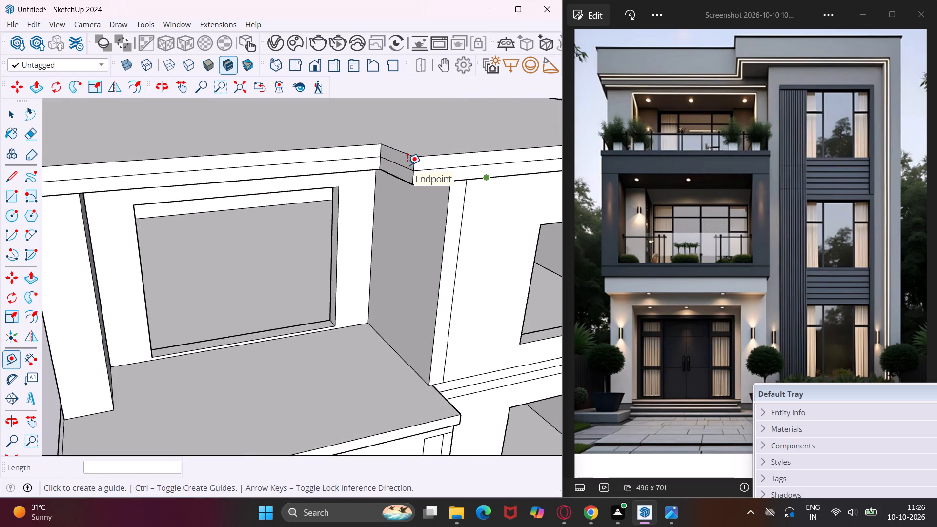
scroll(407, 165, "up", 5)
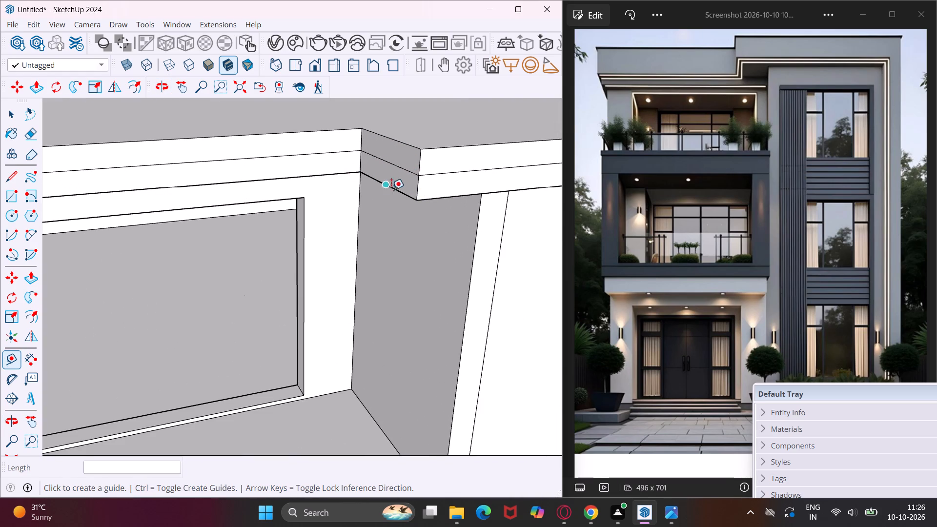
middle_click_drag(405, 187, 461, 95)
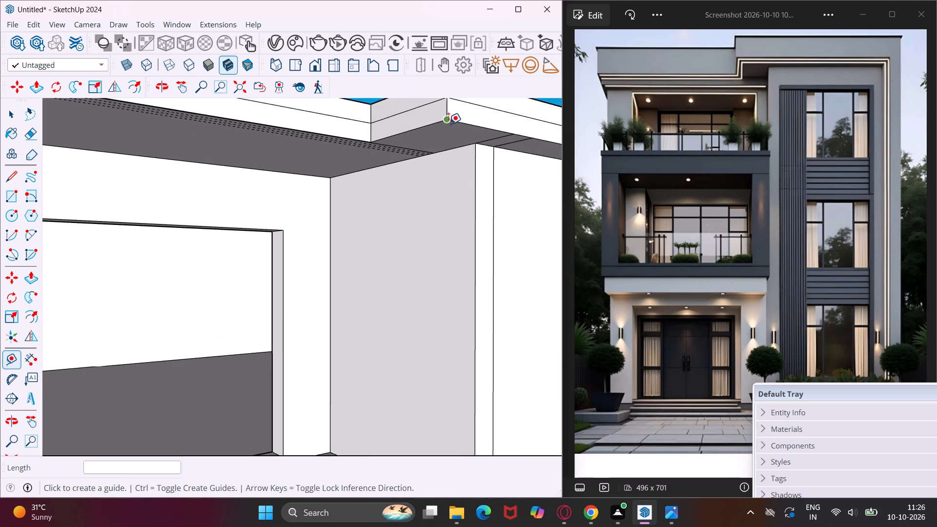
scroll(445, 124, "up", 19)
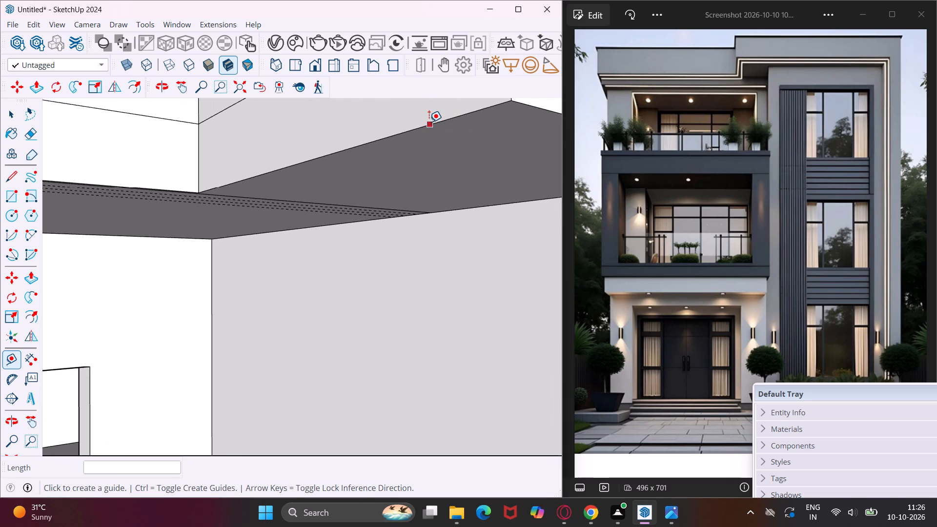
left_click(429, 122)
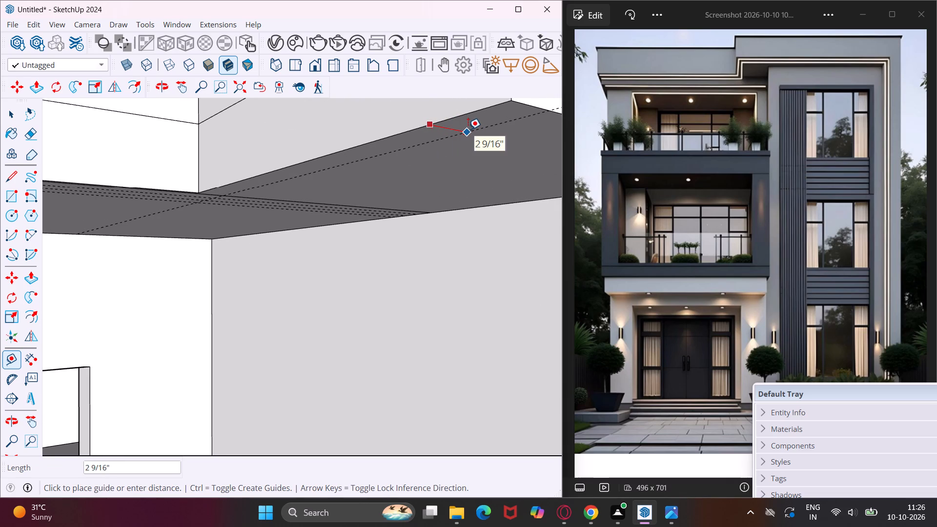
middle_click_drag(468, 129, 469, 111)
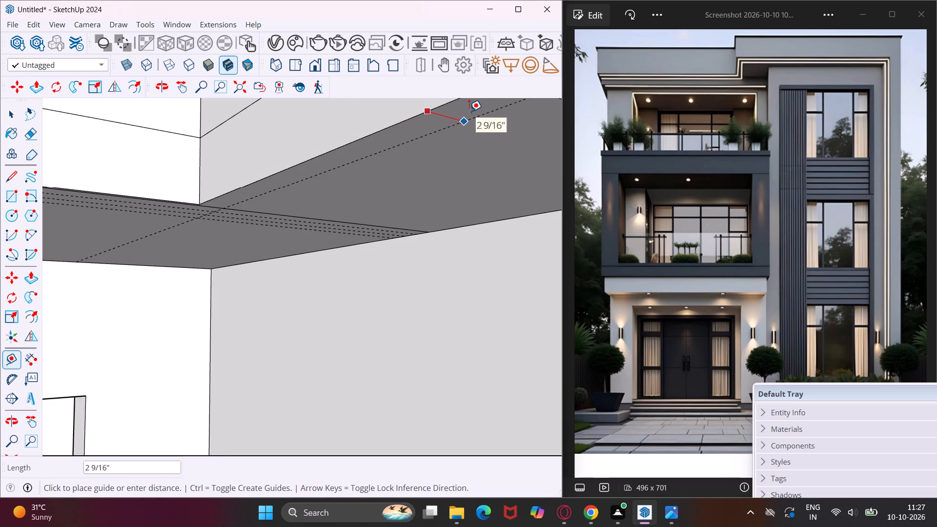
type("1/2\"")
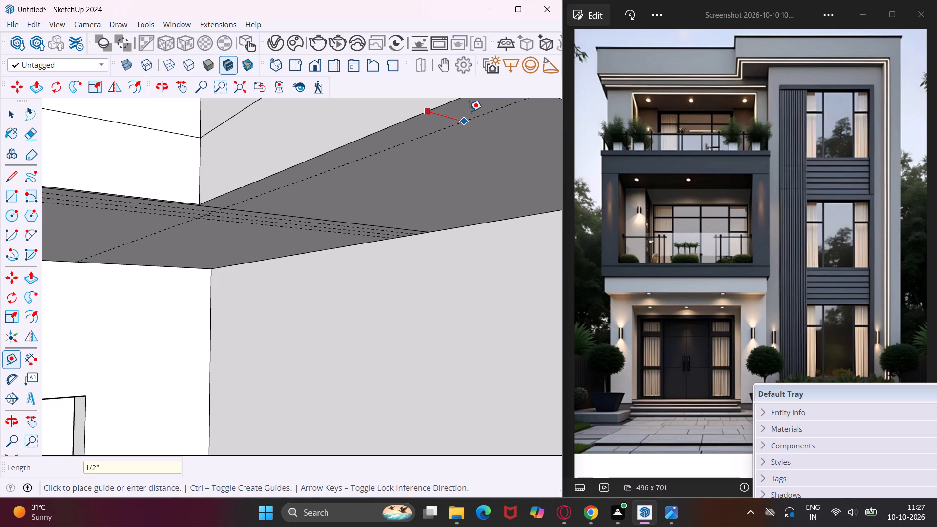
key("Return")
Add three more guides parallel to the return at 2" spacing, continuing inward across the roof's underside from the 1/2" guide.
scroll(469, 111, "up", 2)
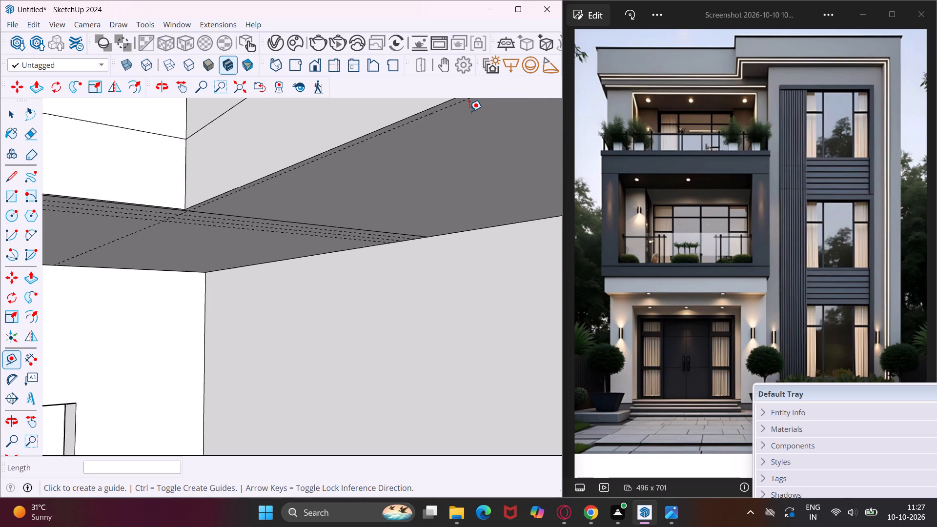
scroll(469, 111, "up", 2)
left_click(425, 114)
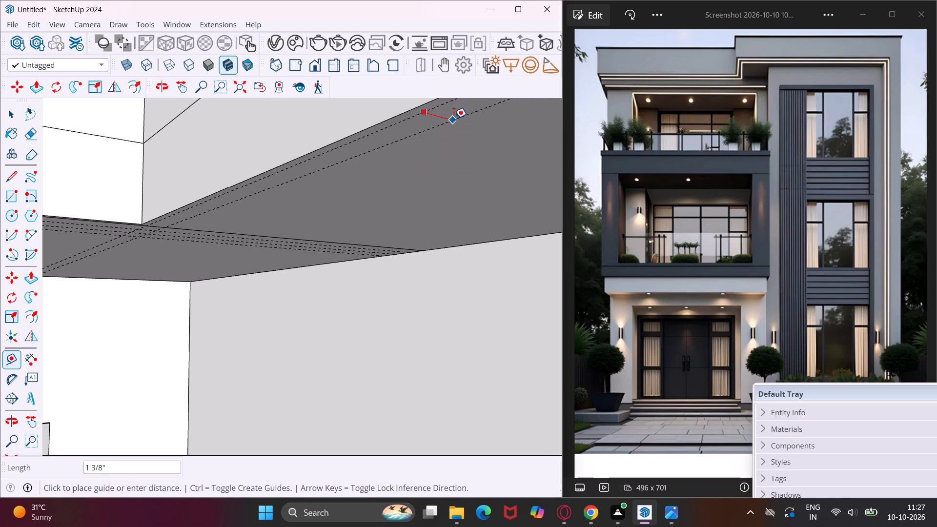
type("2\"")
key("Return")
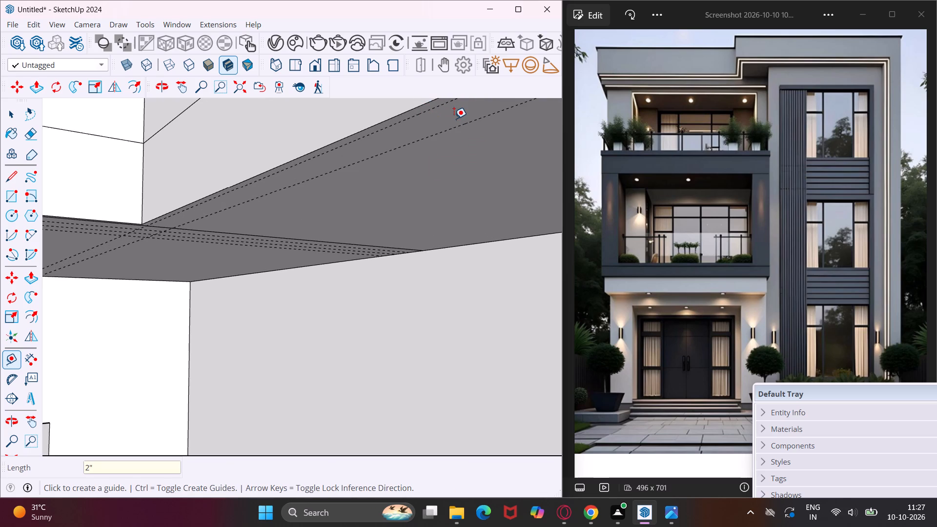
left_click(487, 115)
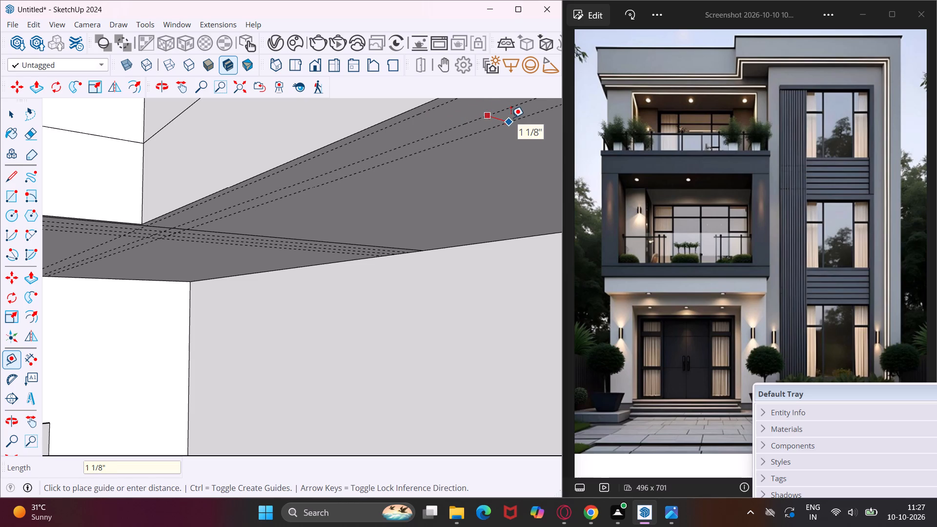
type("2\"")
key("Return")
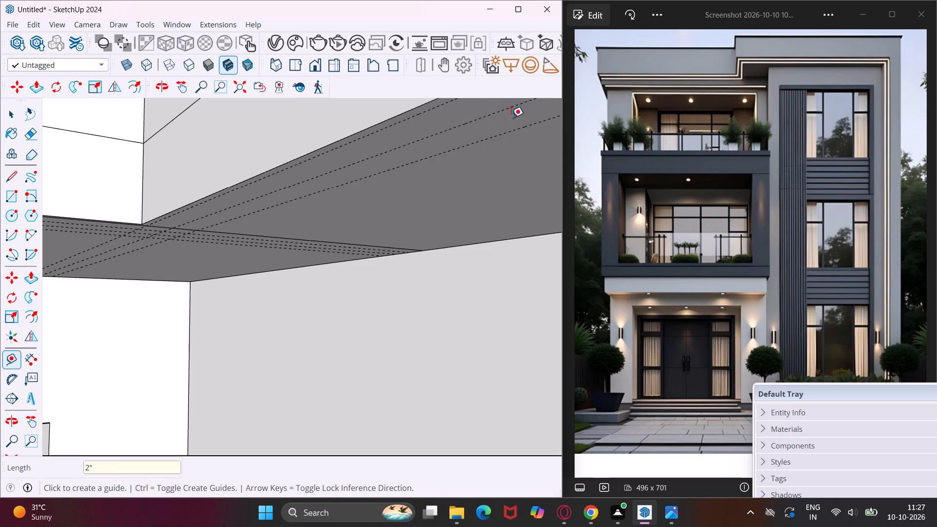
middle_click_drag(511, 118, 283, 112)
scroll(283, 112, "down", 2)
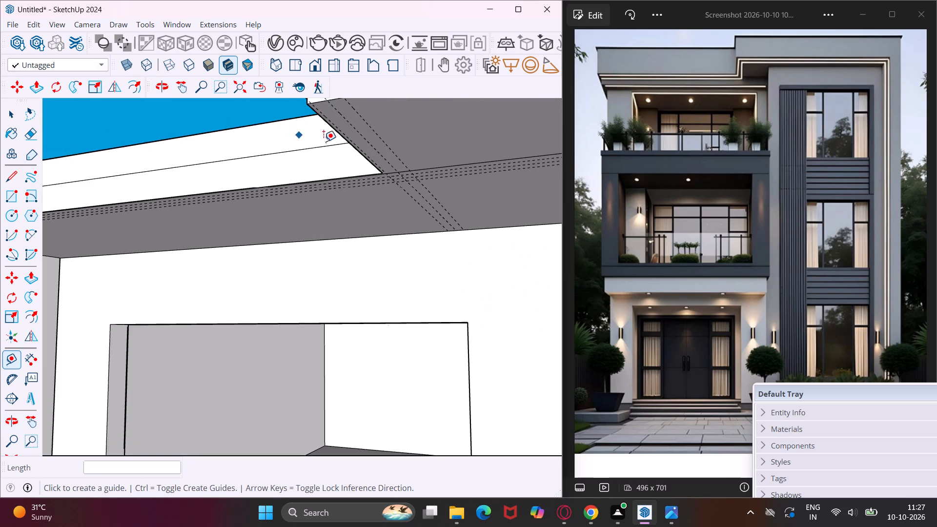
left_click(371, 131)
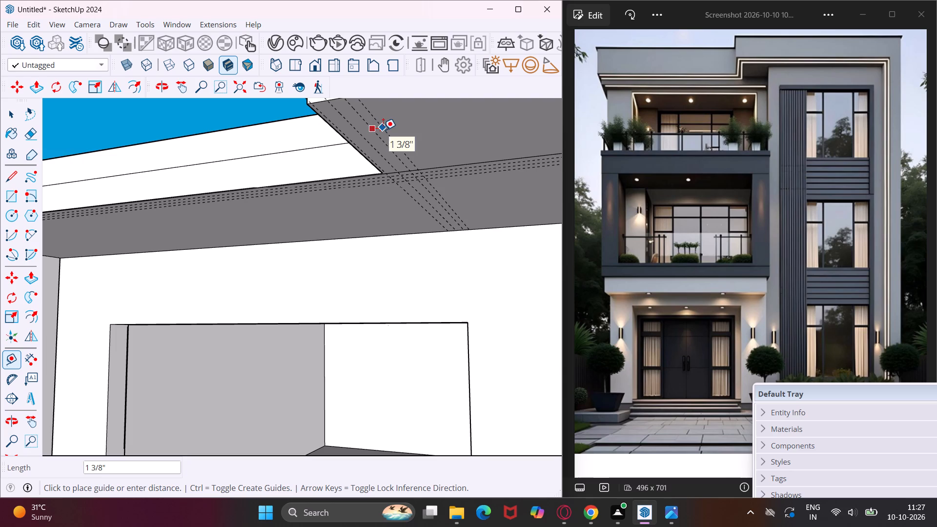
type("2\"")
key("Return")
Place a guide 1/2" in from the front edge of the window bay's projecting roof, on its underside.
middle_click_drag(385, 130, 381, 138)
scroll(385, 130, "down", 1)
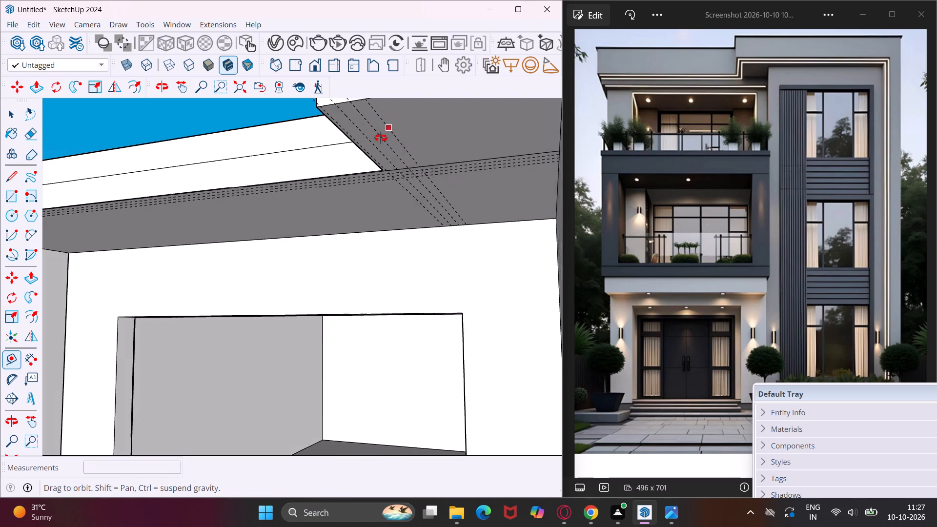
middle_click_drag(381, 138, 235, 169)
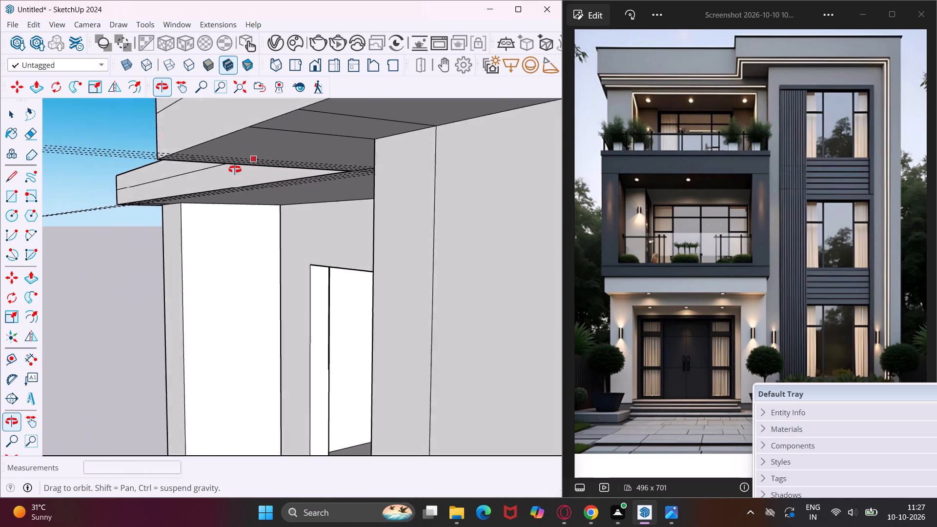
middle_click_drag(235, 169, 207, 169)
scroll(151, 141, "up", 2)
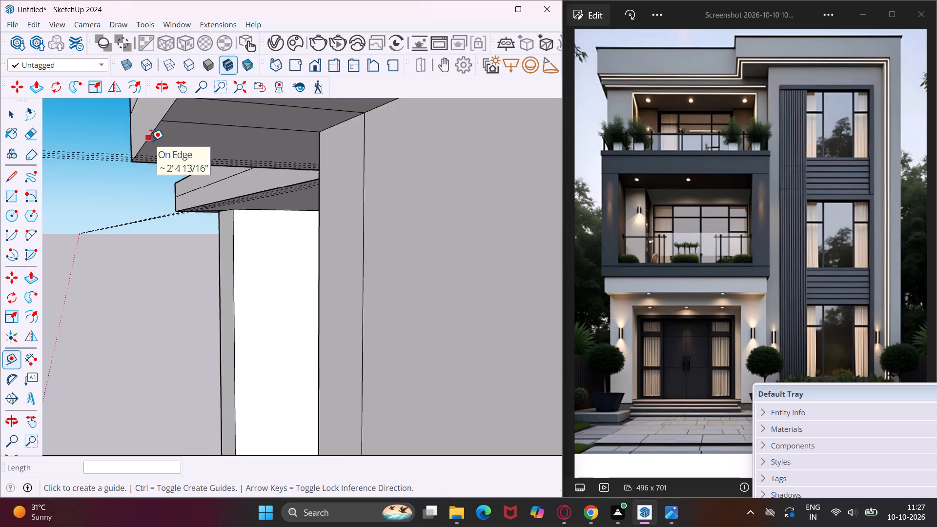
scroll(151, 141, "up", 6)
left_click(151, 141)
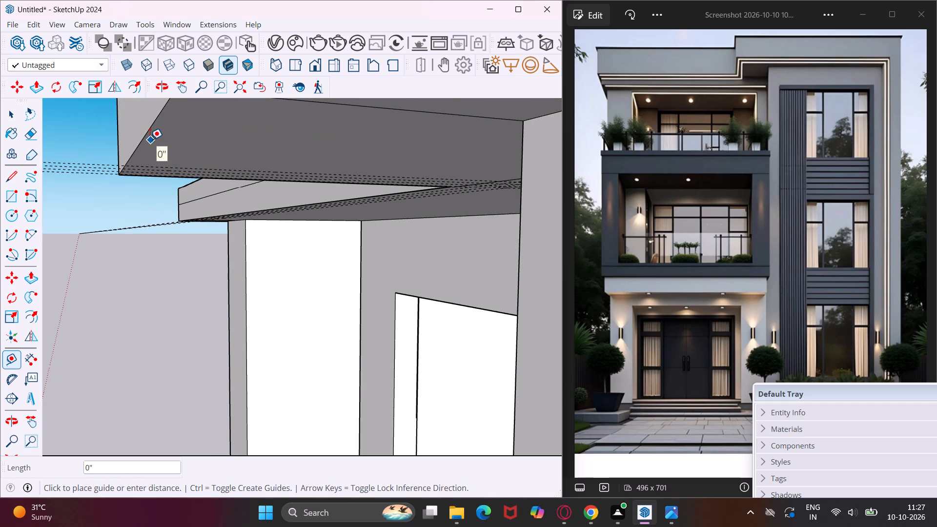
key("Escape")
left_click(144, 136)
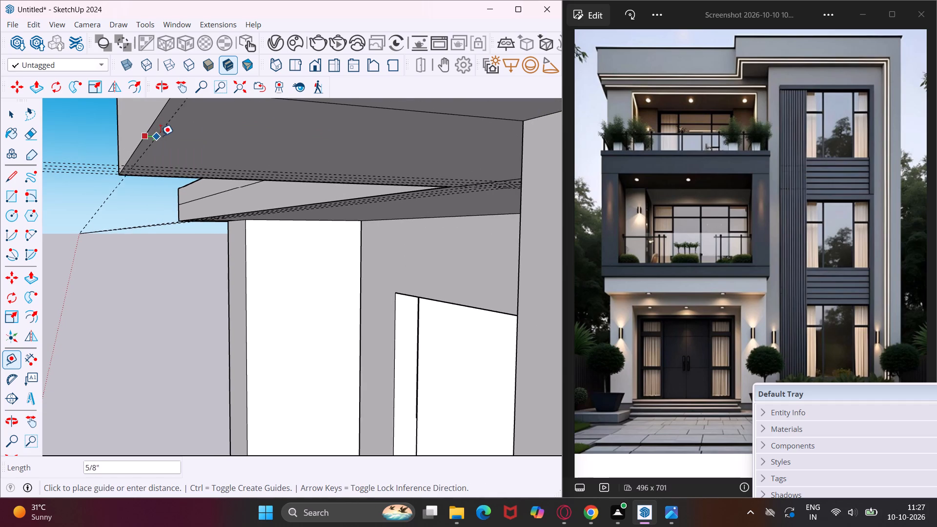
type("1/")
type("2\"")
key("Return")
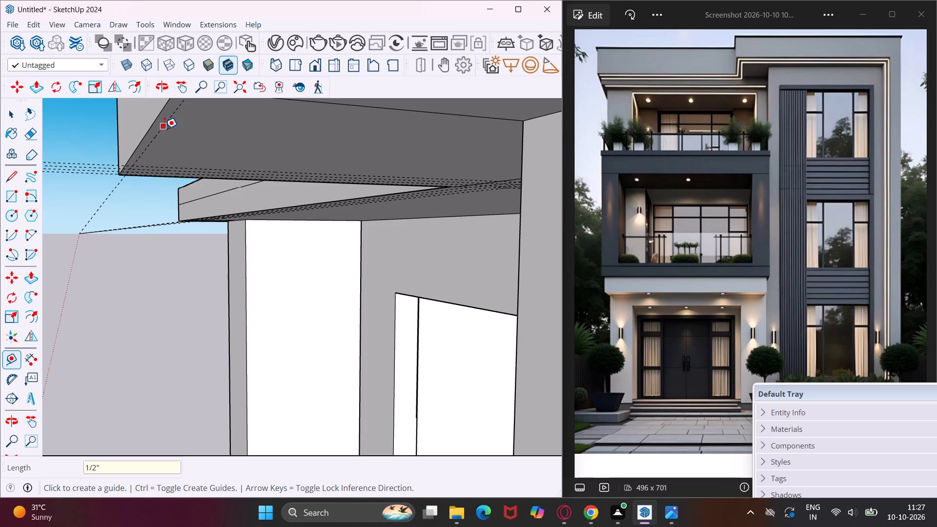
Add three more guides at 2" spacing inward across the window bay roof's underside from the 1/2" guide at its front edge.
left_click(164, 130)
key("2")
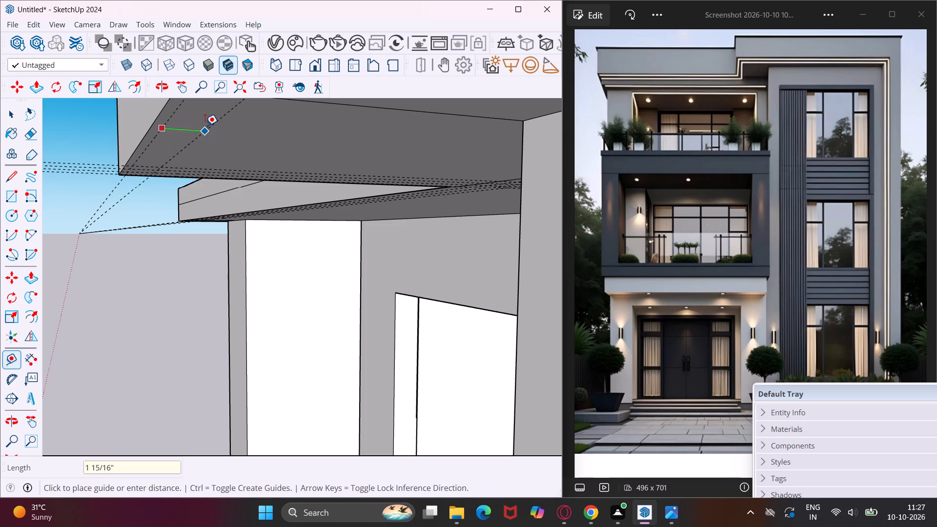
key("shift+quotedbl")
key("Return")
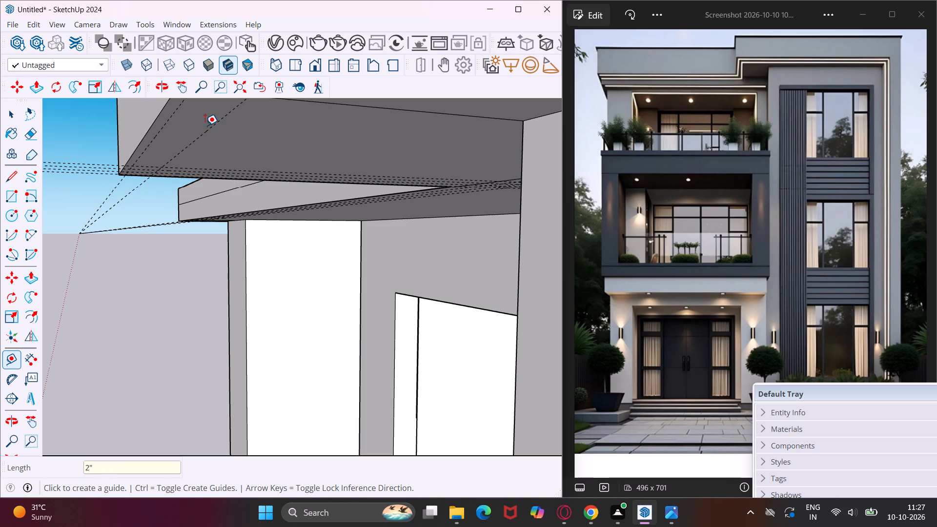
left_click(226, 117)
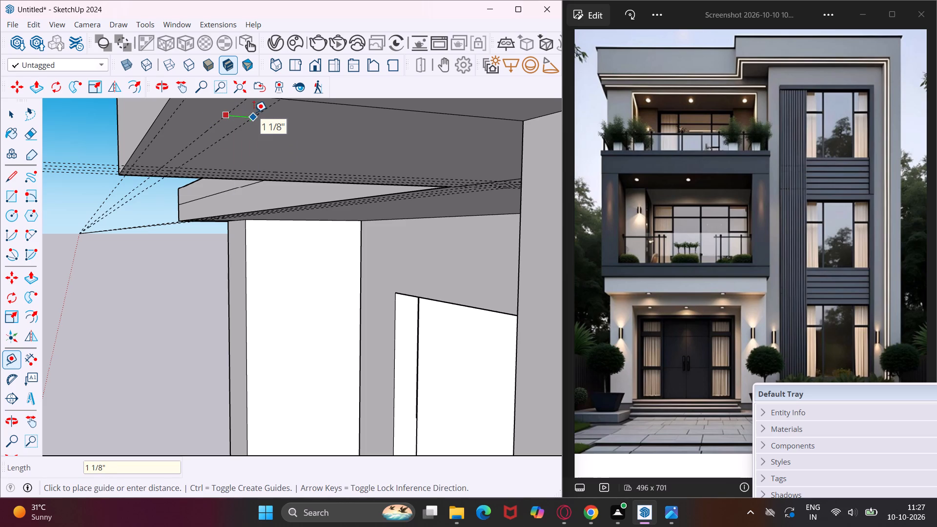
type("2\"")
key("Return")
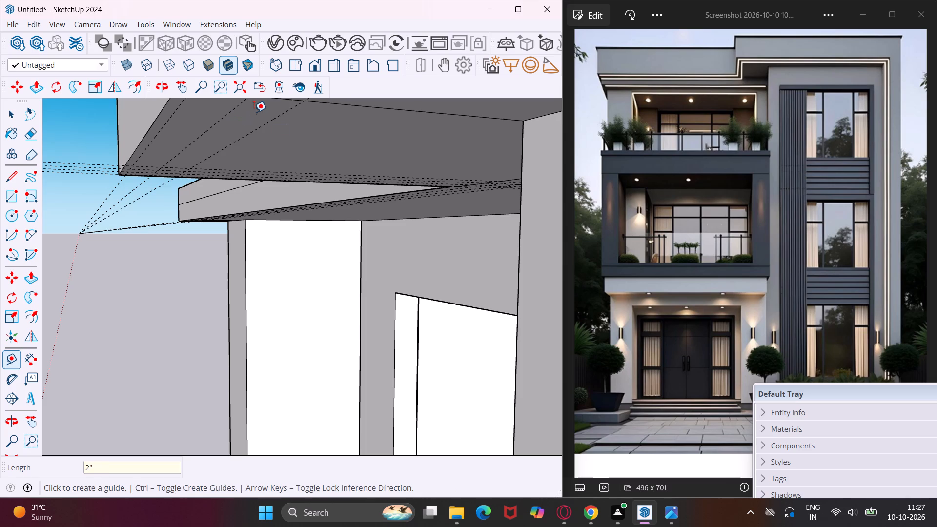
left_click(260, 131)
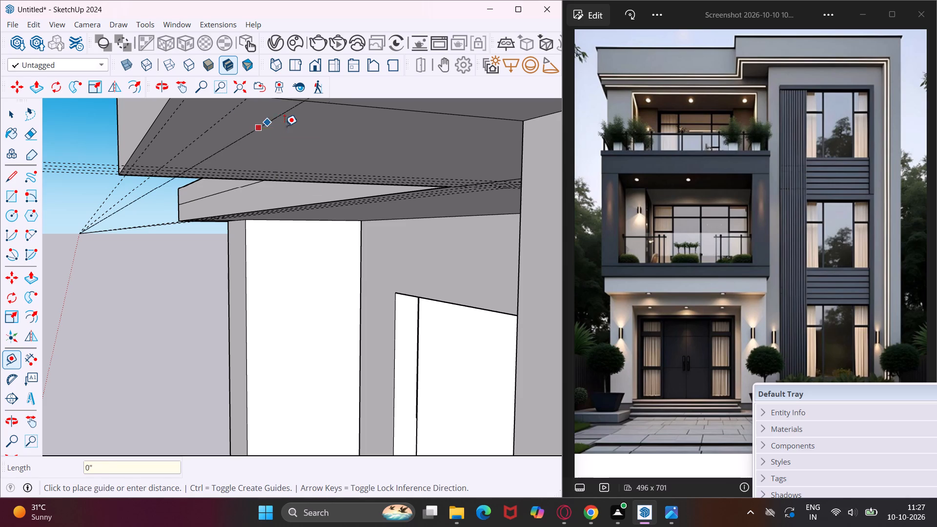
type("2\"")
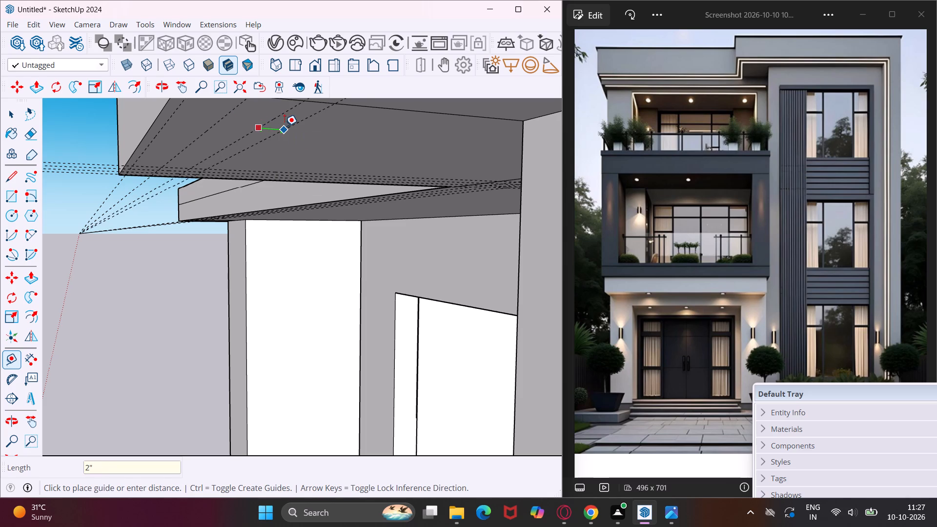
key("Return")
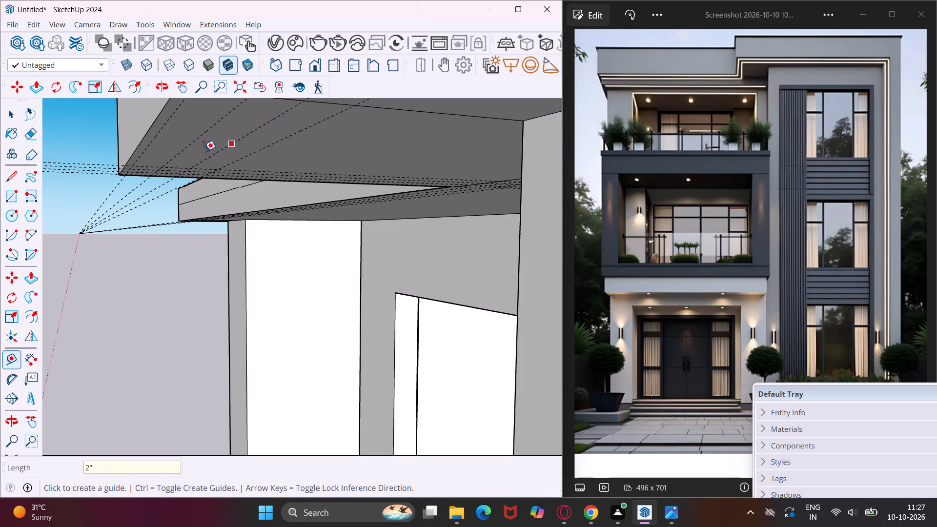
Place a vertical guide 1/2" in from the front edge of the end pier's inner side face, beside the top-floor window bay.
middle_click_drag(186, 145, 251, 259)
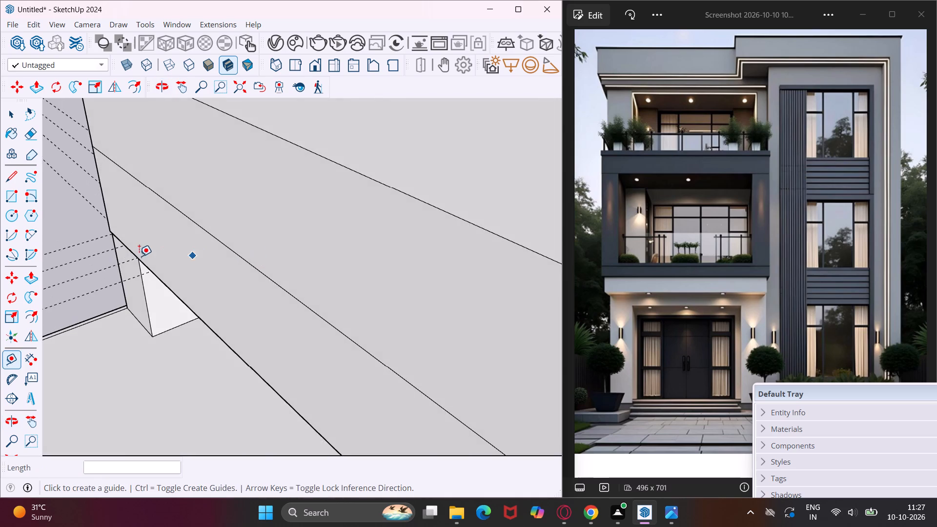
scroll(136, 254, "down", 5)
scroll(133, 247, "down", 20)
scroll(133, 247, "down", 1)
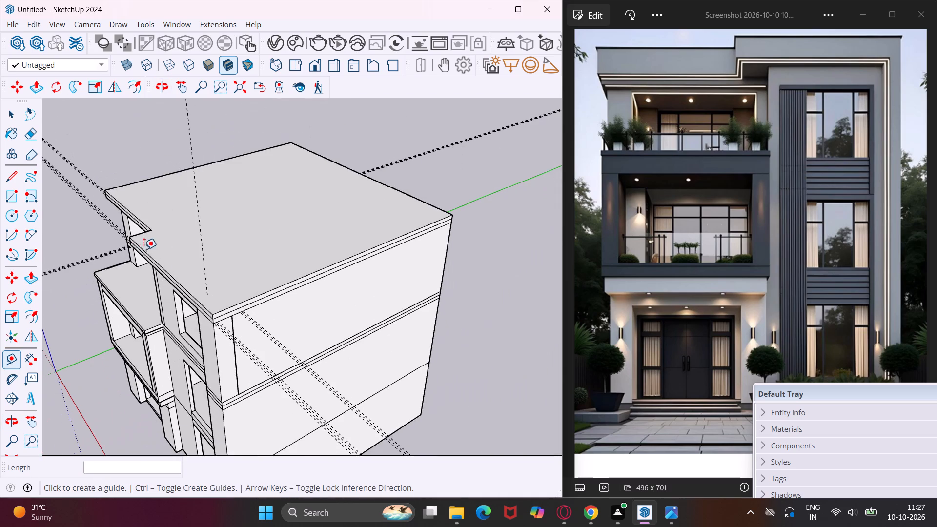
middle_click_drag(205, 341, 461, 300)
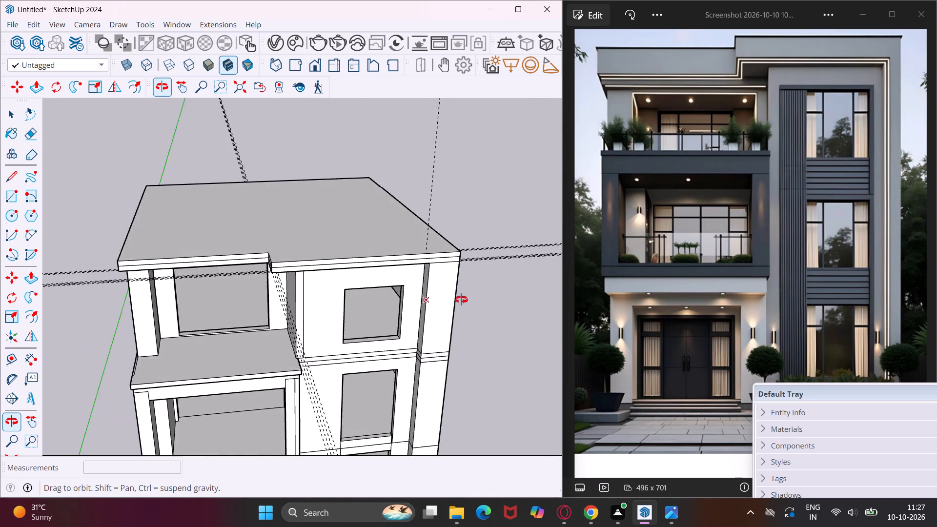
middle_click_drag(461, 300, 465, 299)
scroll(439, 290, "up", 7)
middle_click_drag(440, 288, 442, 286)
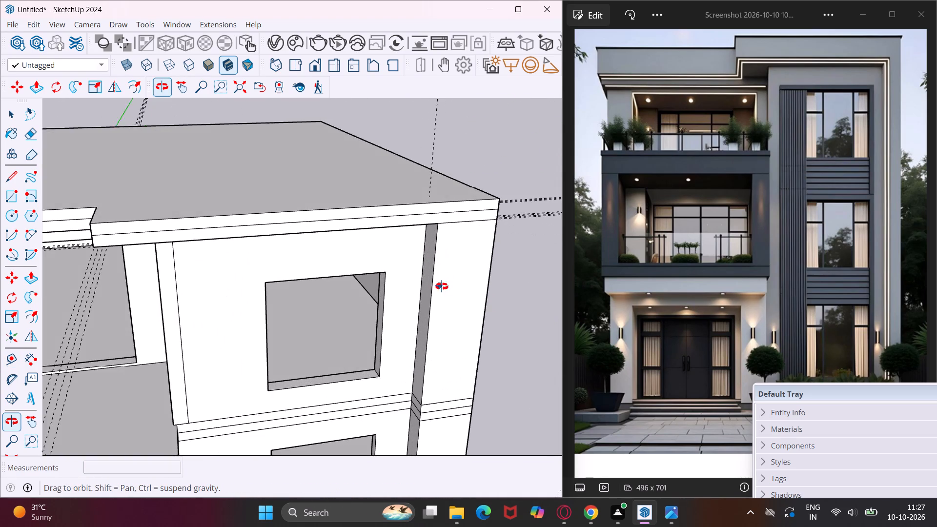
middle_click_drag(442, 286, 531, 273)
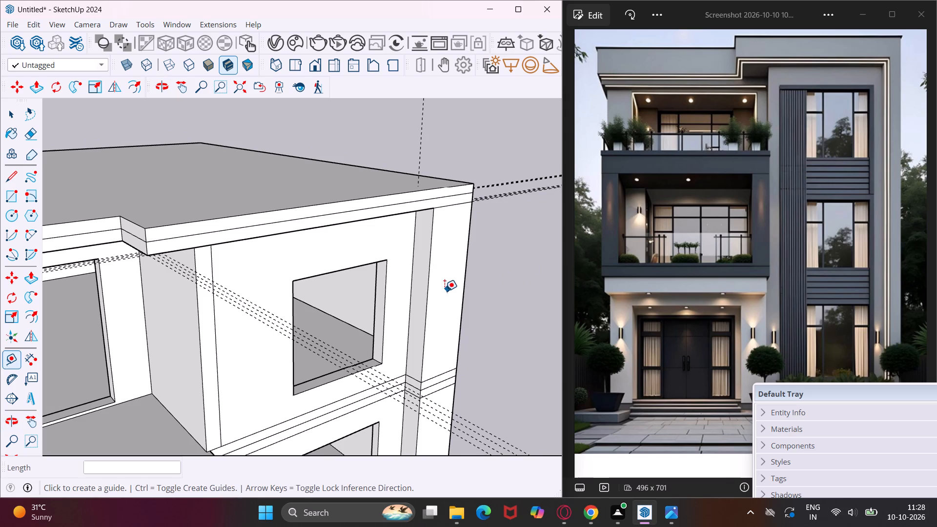
scroll(424, 295, "up", 8)
middle_click_drag(424, 295, 468, 292)
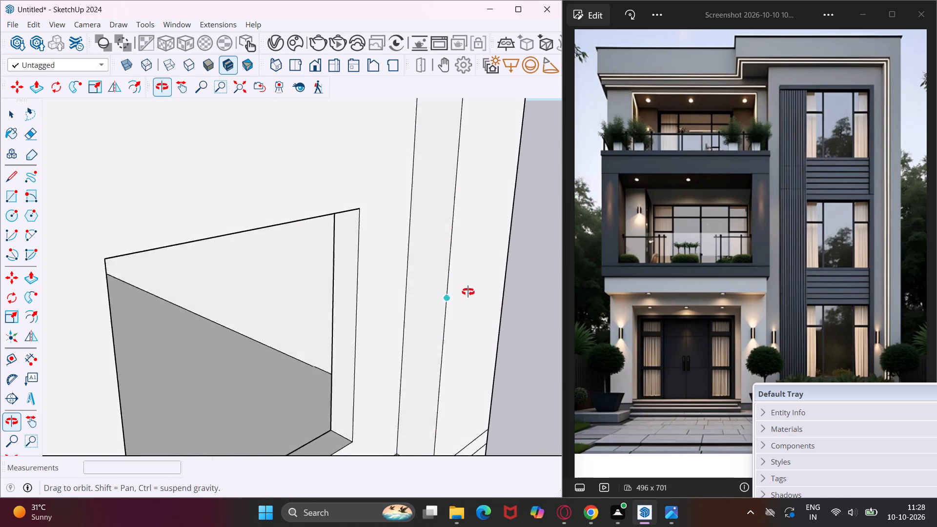
middle_click_drag(468, 292, 498, 287)
left_click(458, 301)
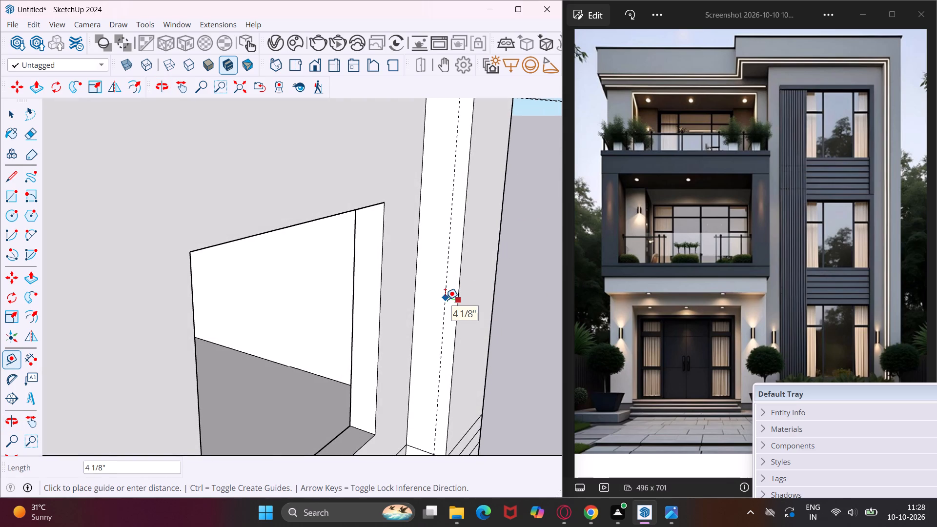
type("1/")
key("2")
key("shift+quotedbl")
key("Return")
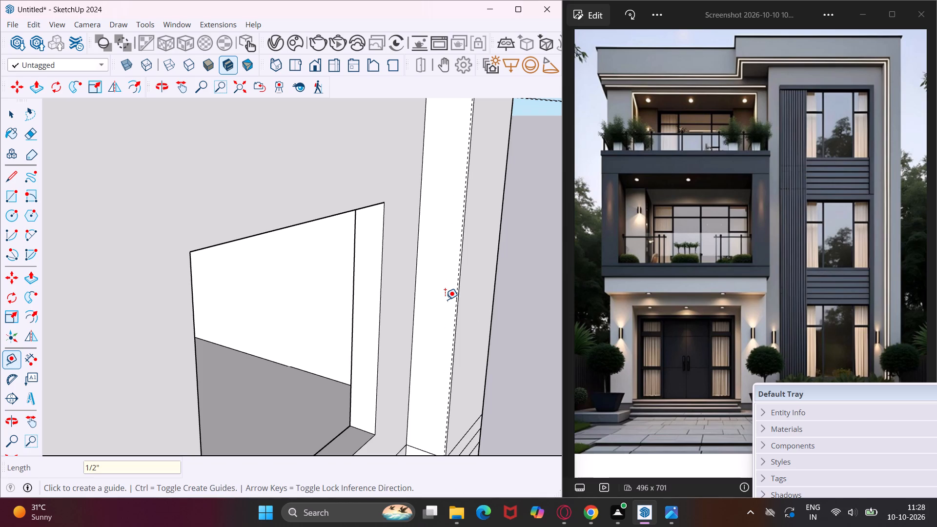
Add three more vertical guides at 2" spacing from the 1/2" guide, continuing inward across the end pier's inner side face.
scroll(445, 300, "up", 14)
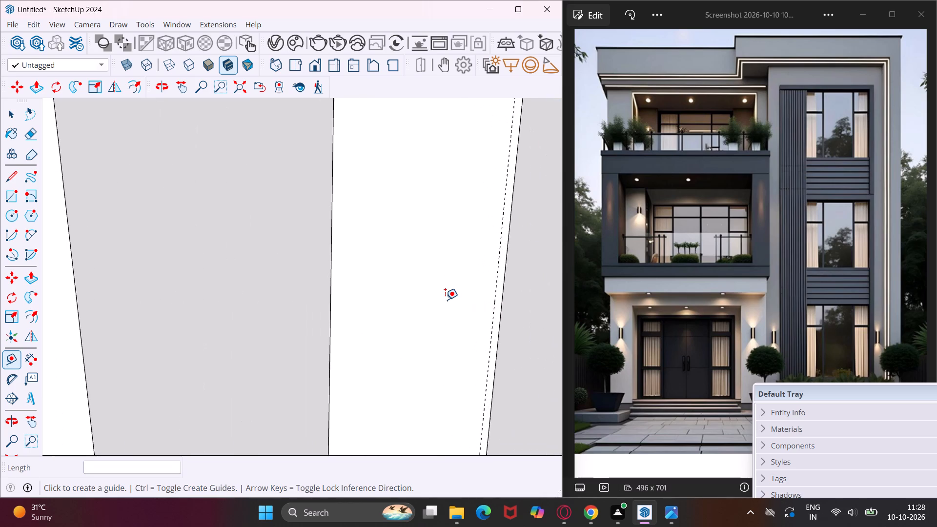
left_click(493, 312)
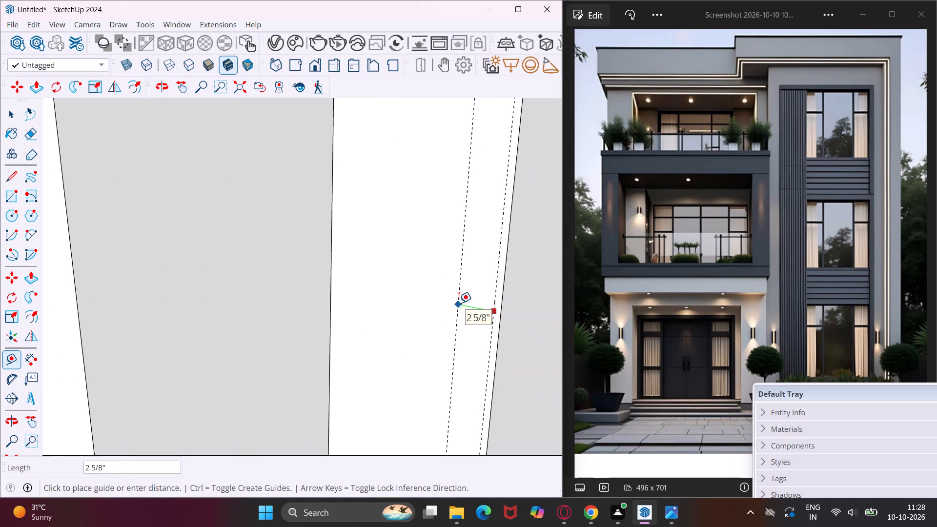
key("2")
key("shift+quotedbl")
key("Return")
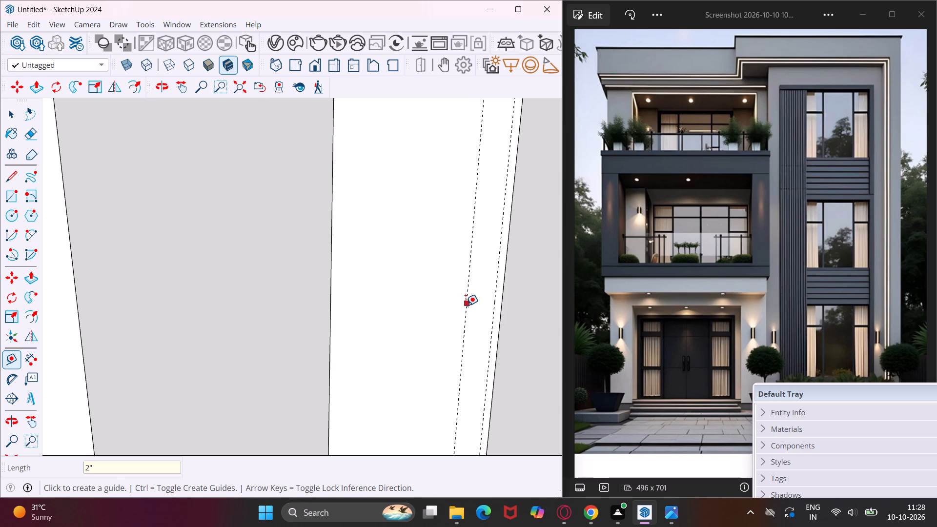
left_click(466, 305)
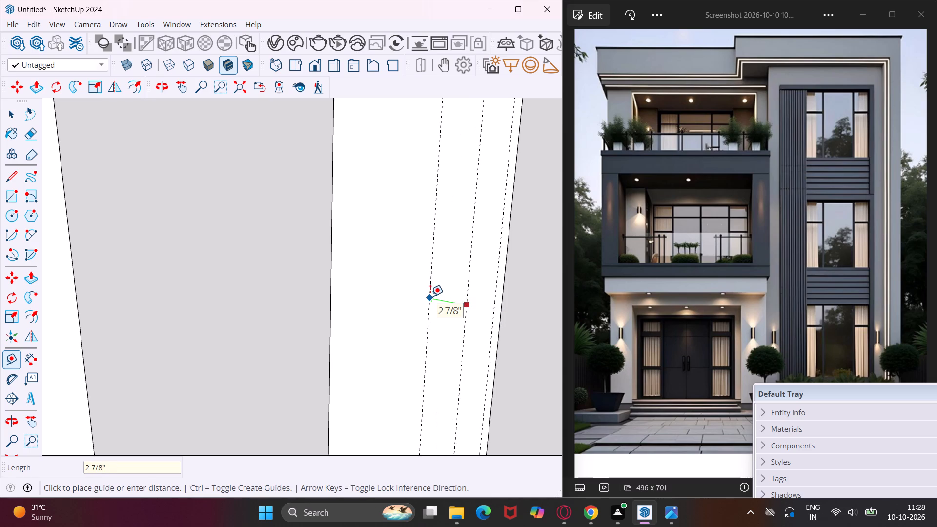
type("2\"")
key("Return")
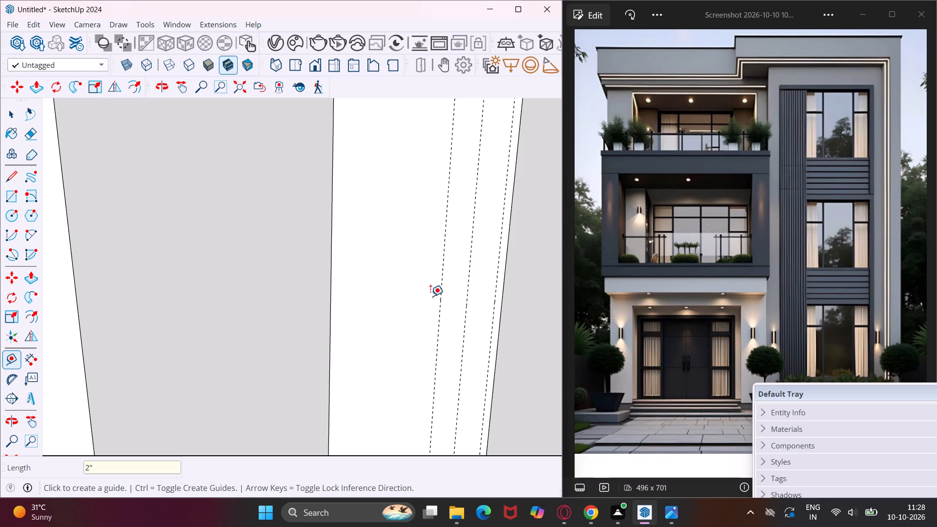
left_click(440, 294)
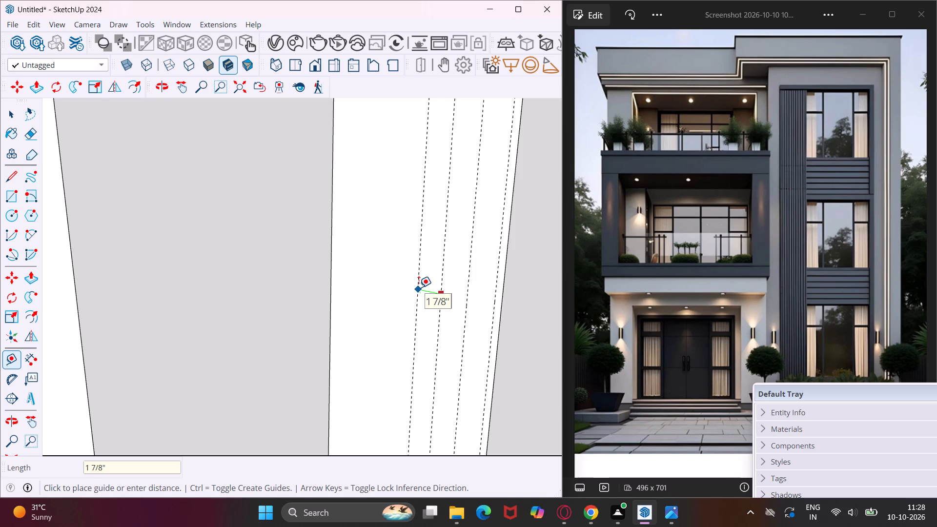
type("2\"")
key("Return")
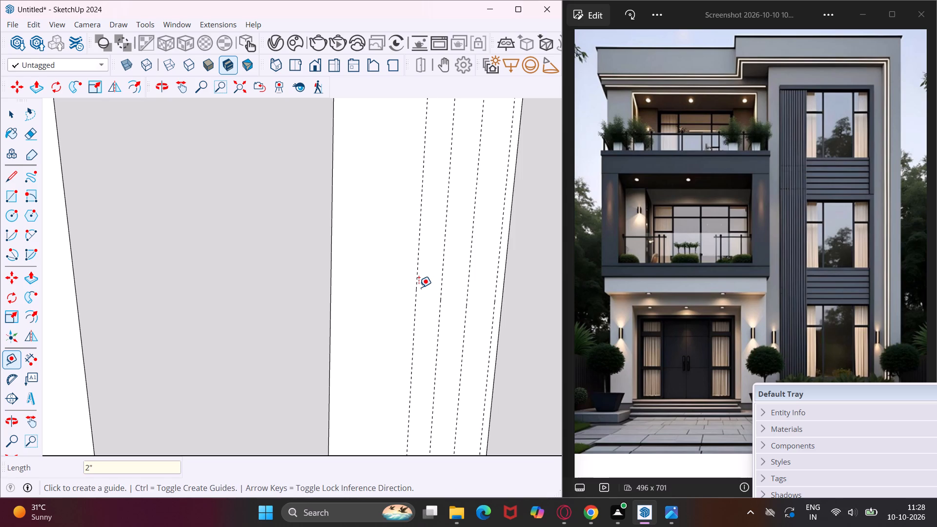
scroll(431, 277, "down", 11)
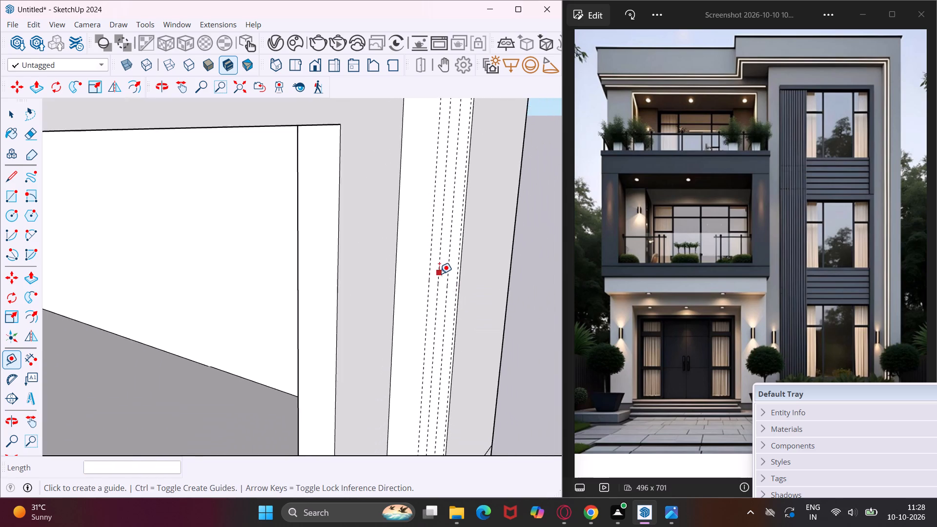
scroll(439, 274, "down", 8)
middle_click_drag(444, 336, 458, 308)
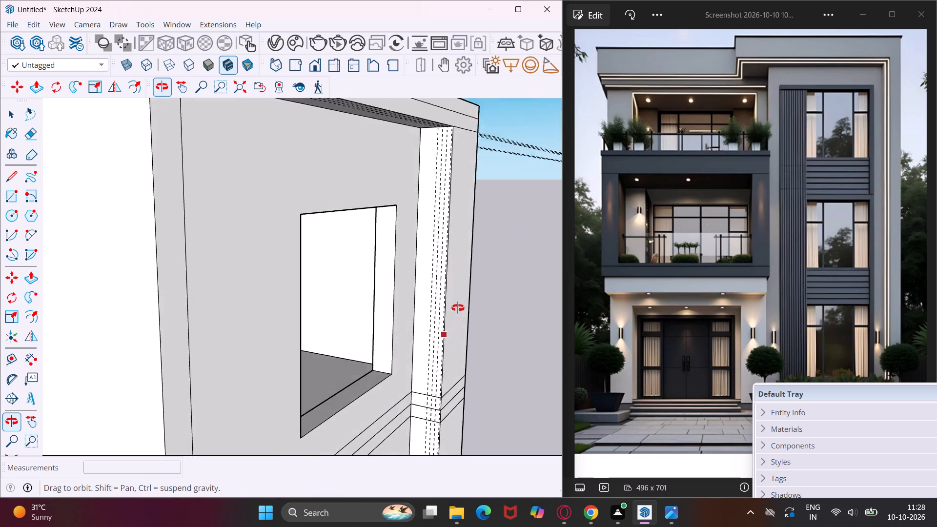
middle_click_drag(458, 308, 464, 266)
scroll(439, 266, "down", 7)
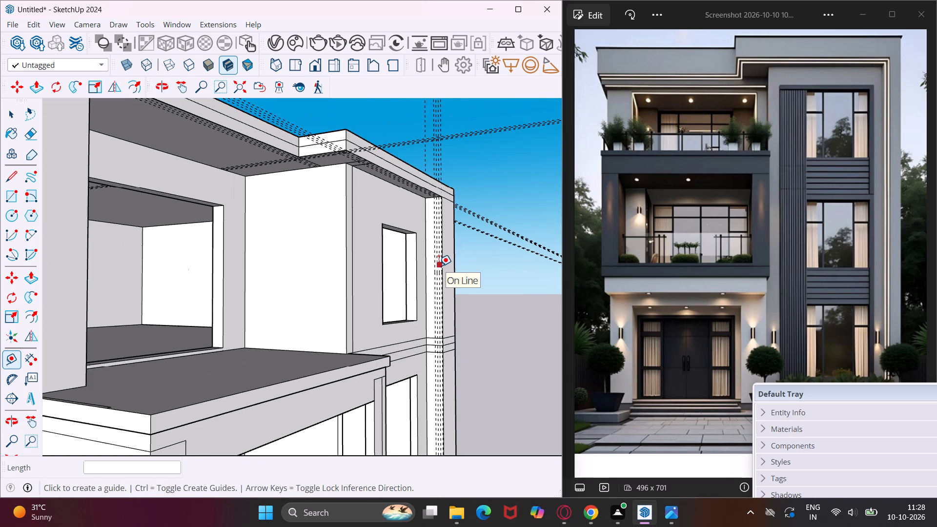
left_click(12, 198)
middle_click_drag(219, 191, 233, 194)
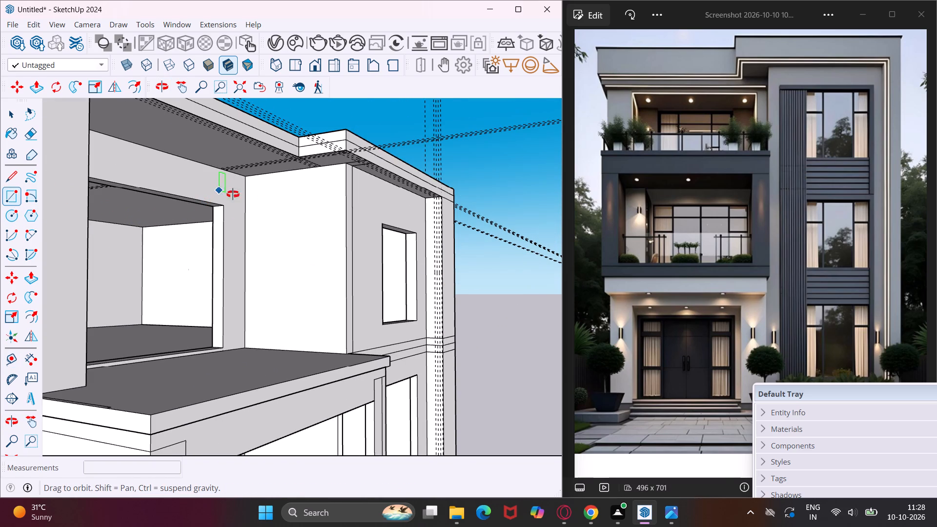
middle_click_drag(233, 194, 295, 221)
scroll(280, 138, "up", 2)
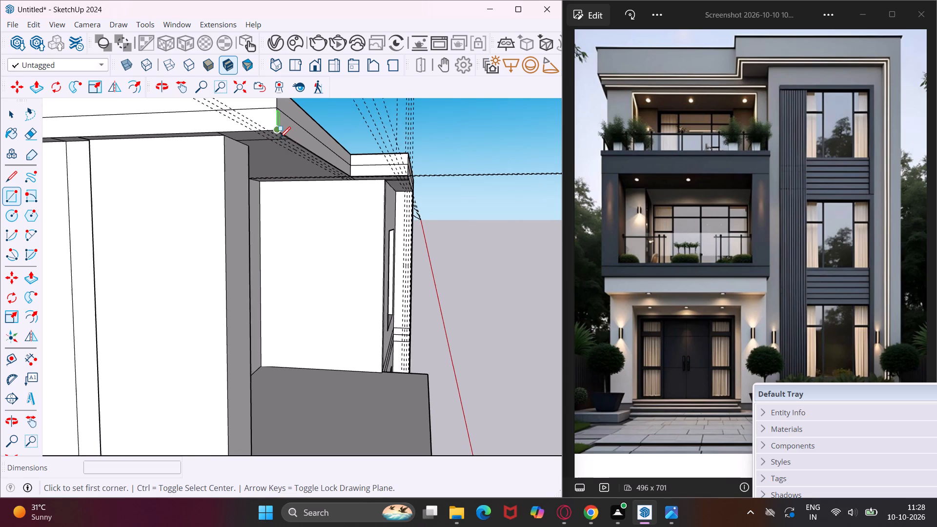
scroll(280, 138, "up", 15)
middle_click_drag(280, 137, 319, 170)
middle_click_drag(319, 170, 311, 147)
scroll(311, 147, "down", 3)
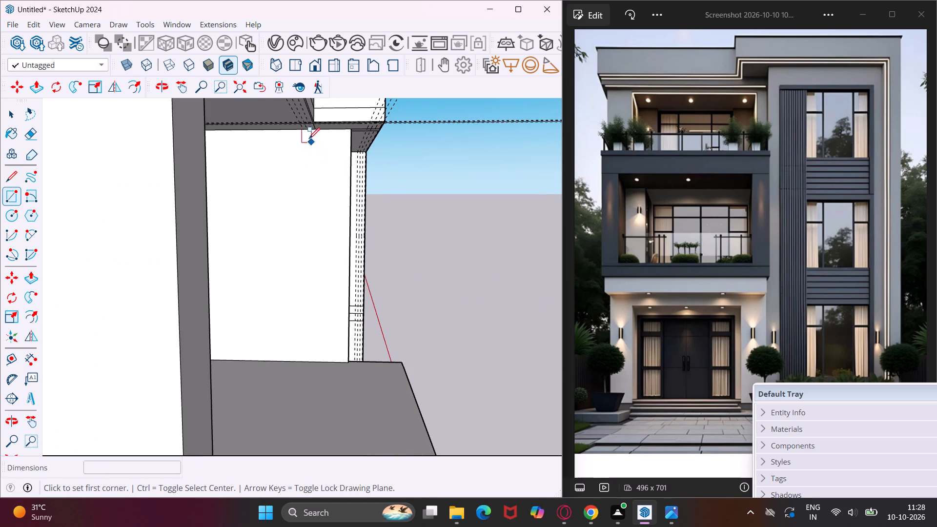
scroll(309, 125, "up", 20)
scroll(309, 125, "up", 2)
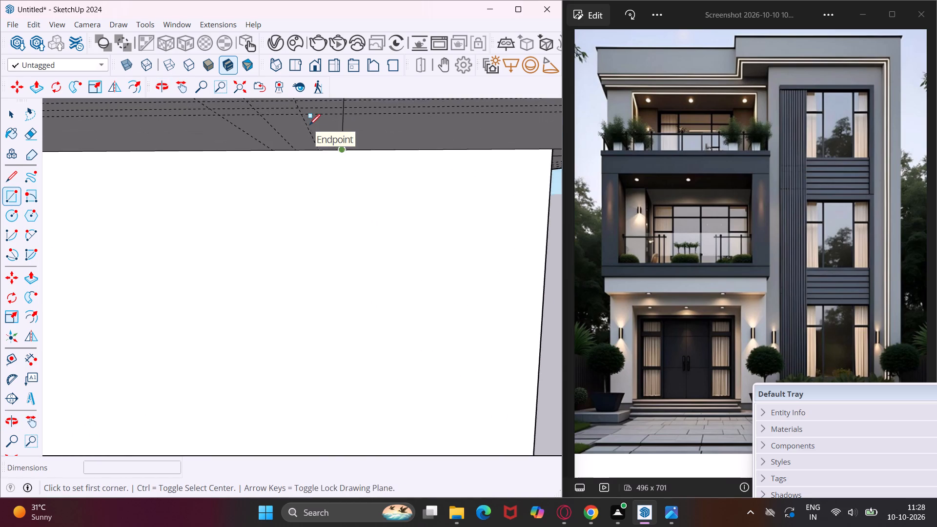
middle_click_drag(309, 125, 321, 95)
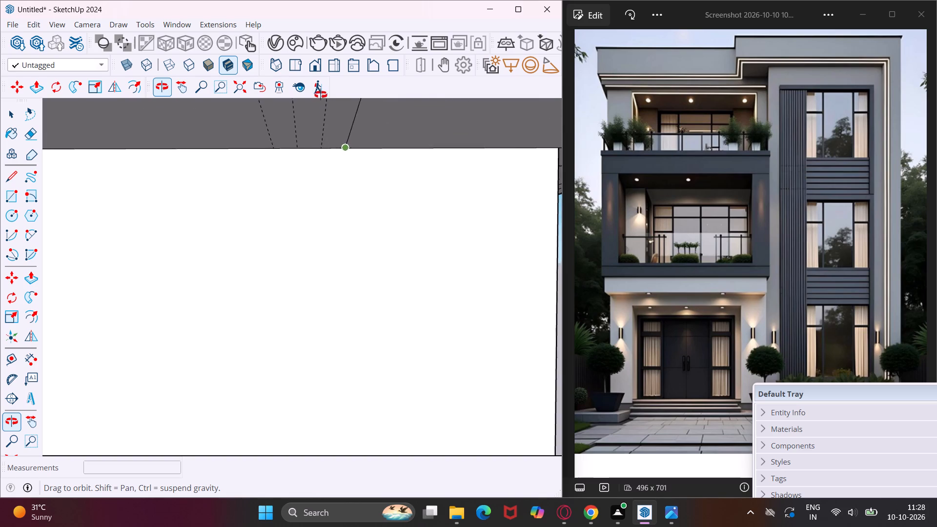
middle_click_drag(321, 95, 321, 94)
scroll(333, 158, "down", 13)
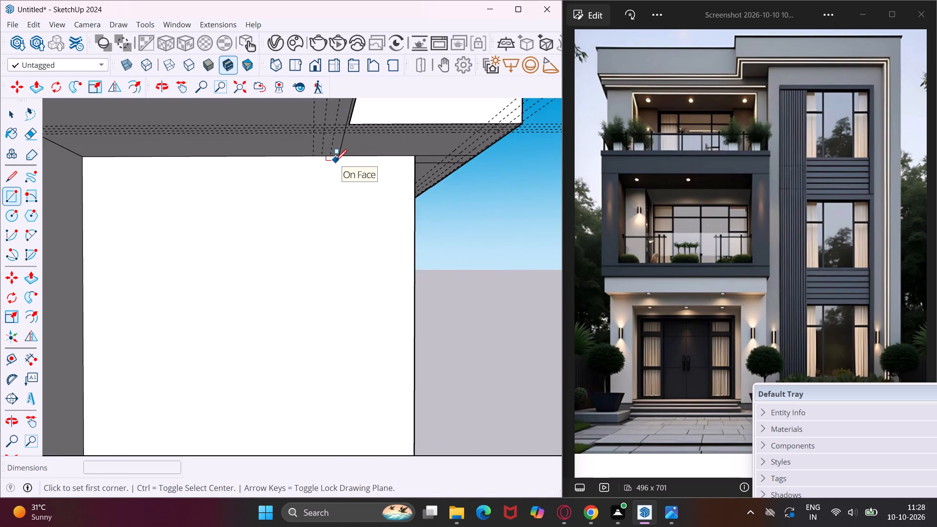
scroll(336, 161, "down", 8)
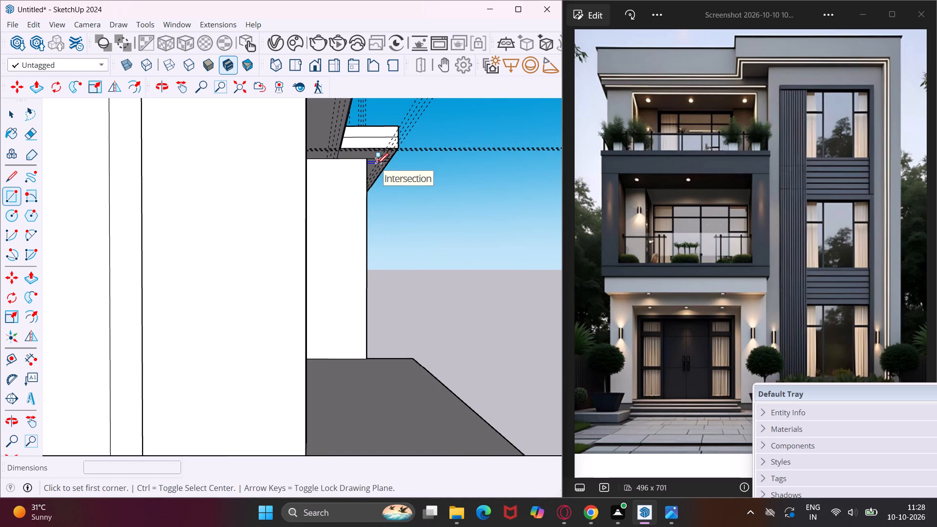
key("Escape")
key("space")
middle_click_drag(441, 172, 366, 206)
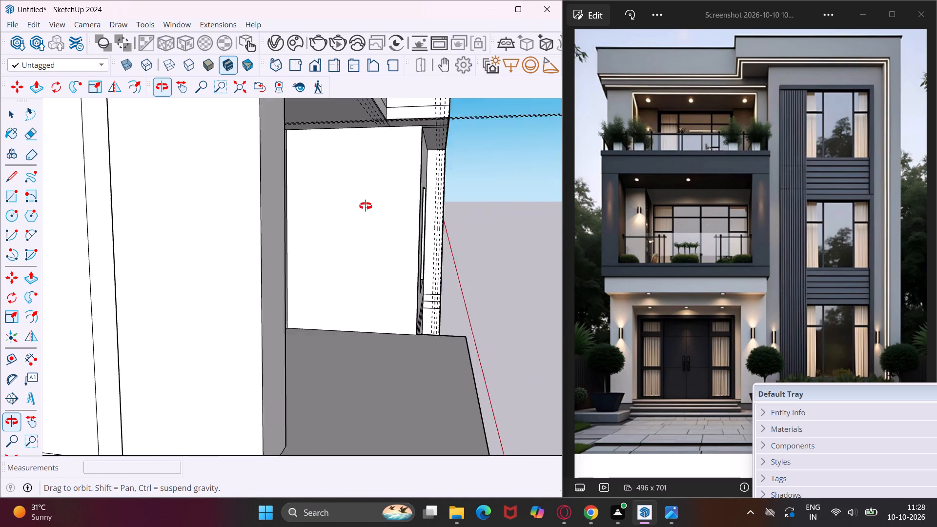
Draw a 2" by about 14' 1 5/8" rectangle along the balcony roof's underside, from its outer side edge to the window bay guide intersection.
middle_click_drag(366, 206, 245, 218)
scroll(213, 219, "down", 8)
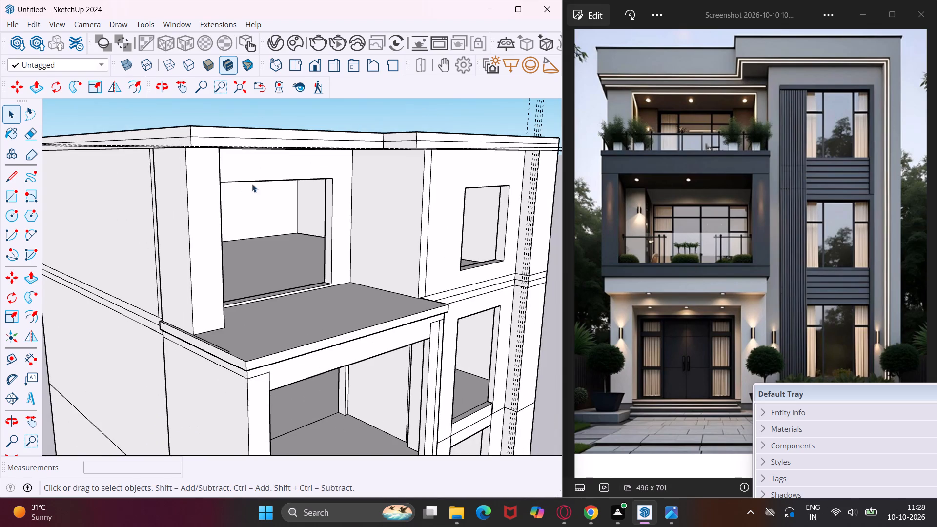
middle_click_drag(252, 148, 405, 119)
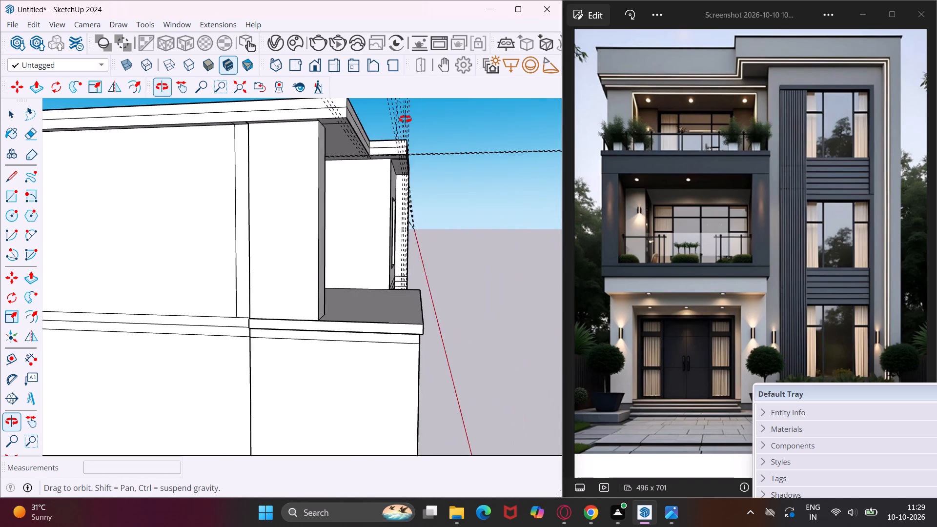
middle_click_drag(405, 119, 409, 119)
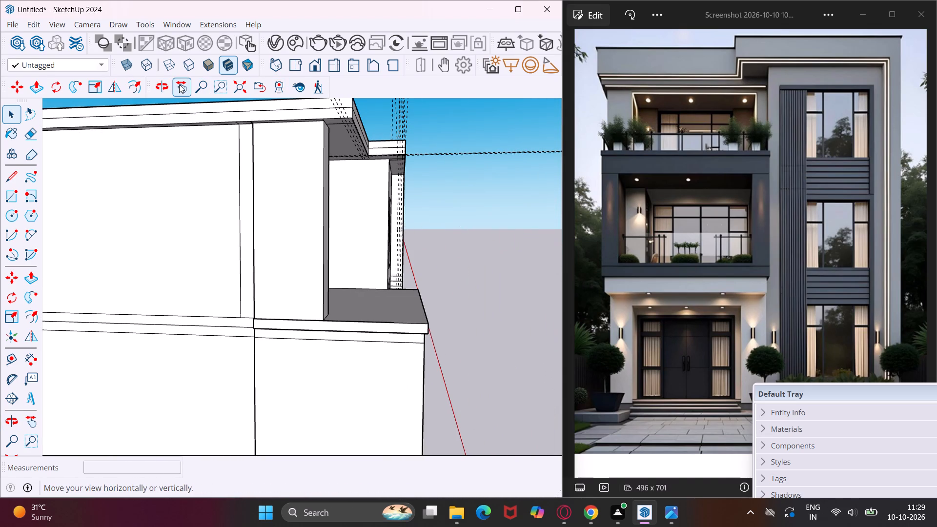
left_click(179, 84)
left_click_drag(343, 176, 319, 242)
scroll(317, 243, "up", 4)
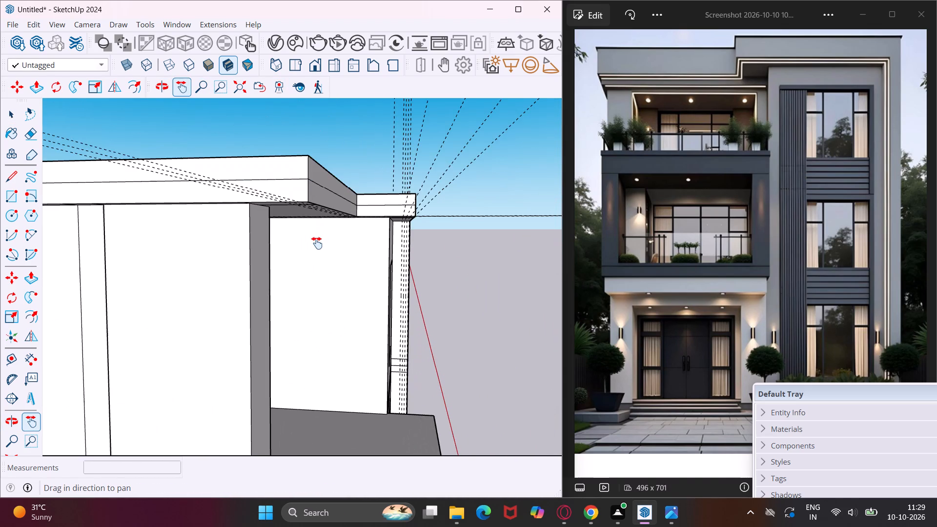
middle_click_drag(317, 243, 330, 219)
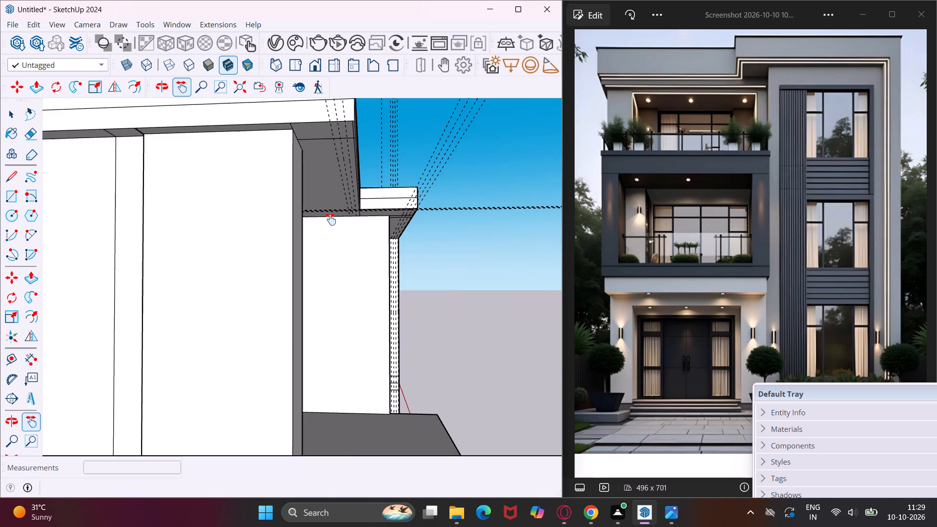
left_click_drag(330, 219, 305, 258)
middle_click_drag(305, 258, 317, 237)
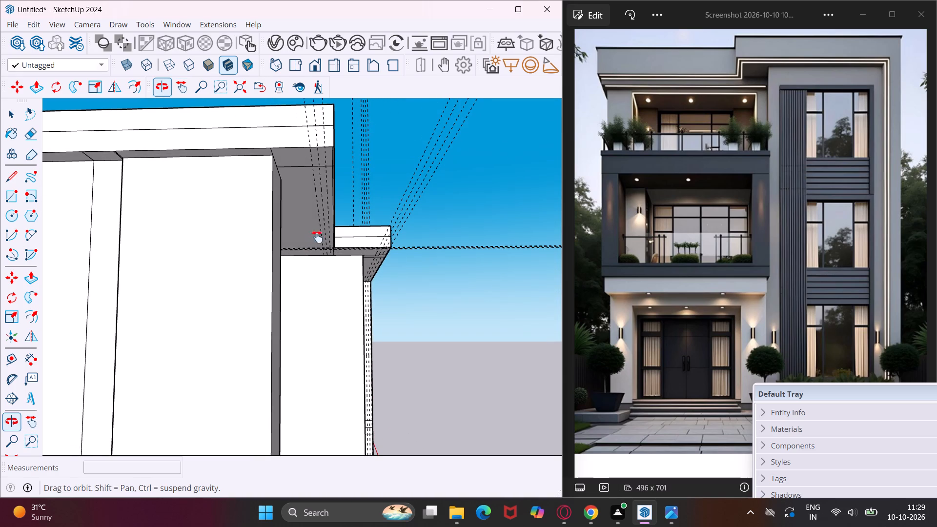
scroll(330, 158, "up", 7)
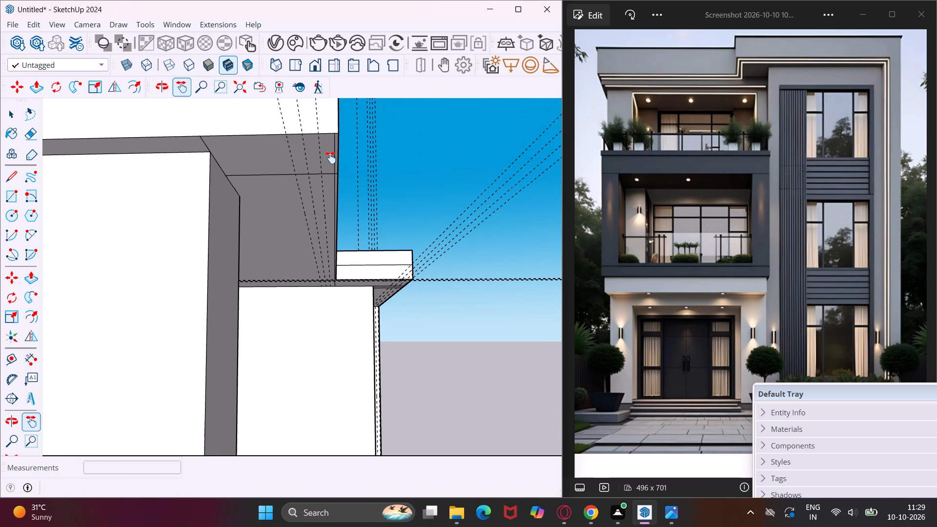
left_click(20, 186)
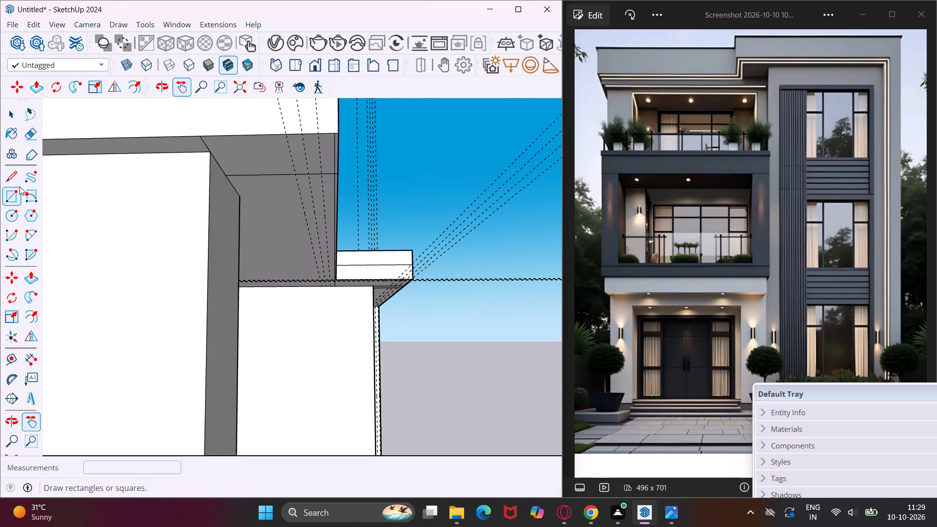
scroll(320, 134, "up", 2)
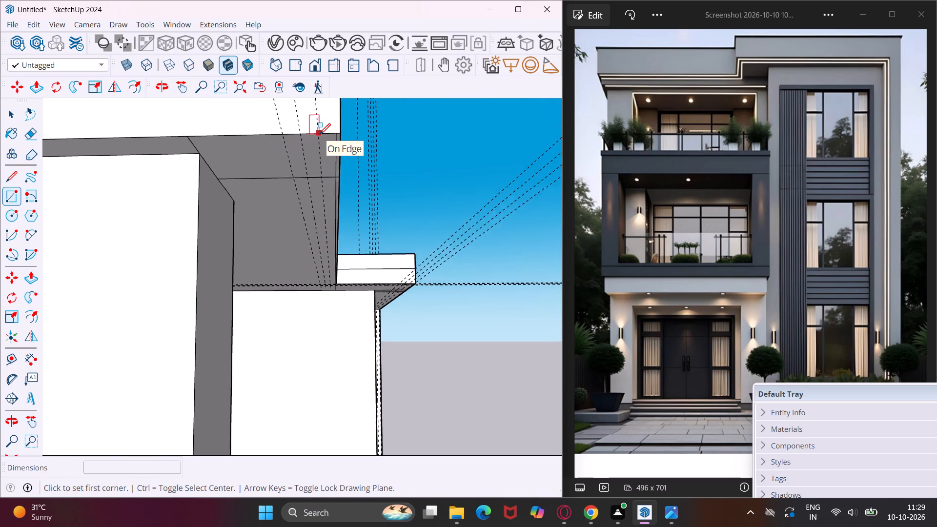
scroll(320, 134, "up", 7)
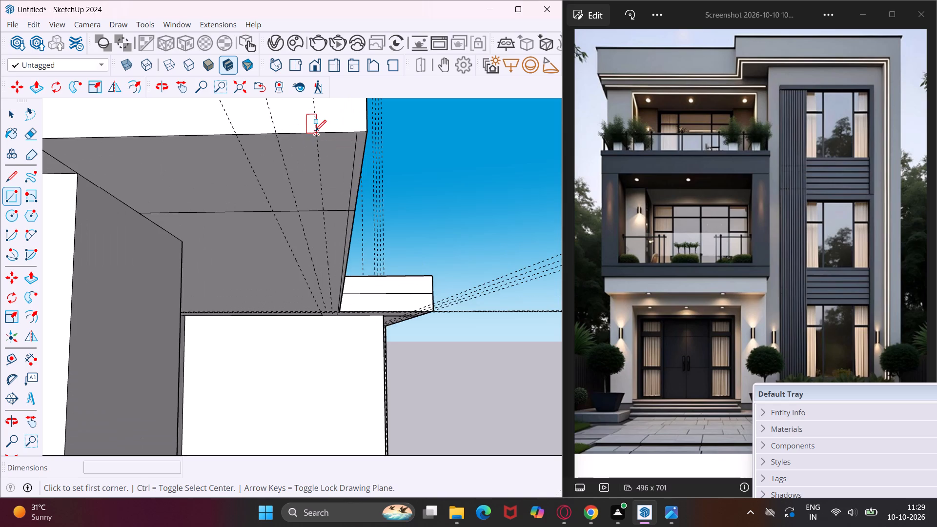
scroll(315, 131, "up", 11)
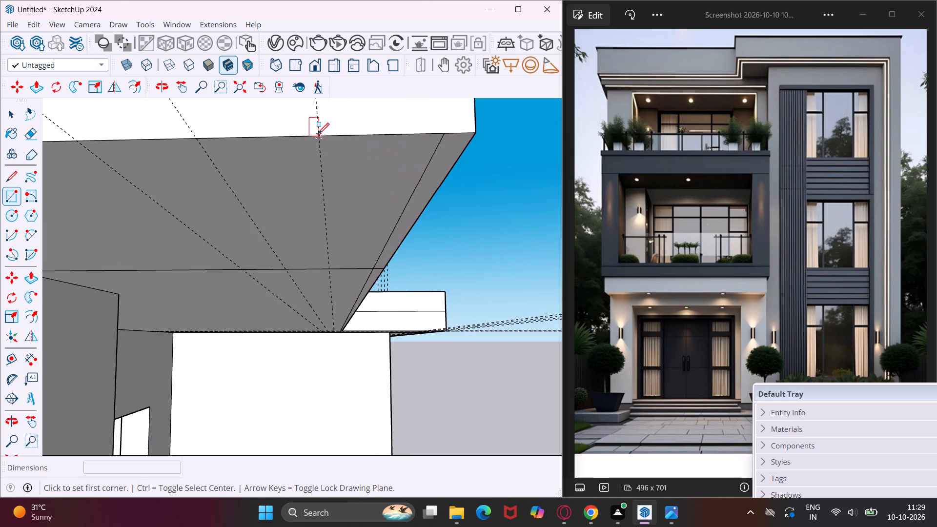
scroll(319, 138, "up", 7)
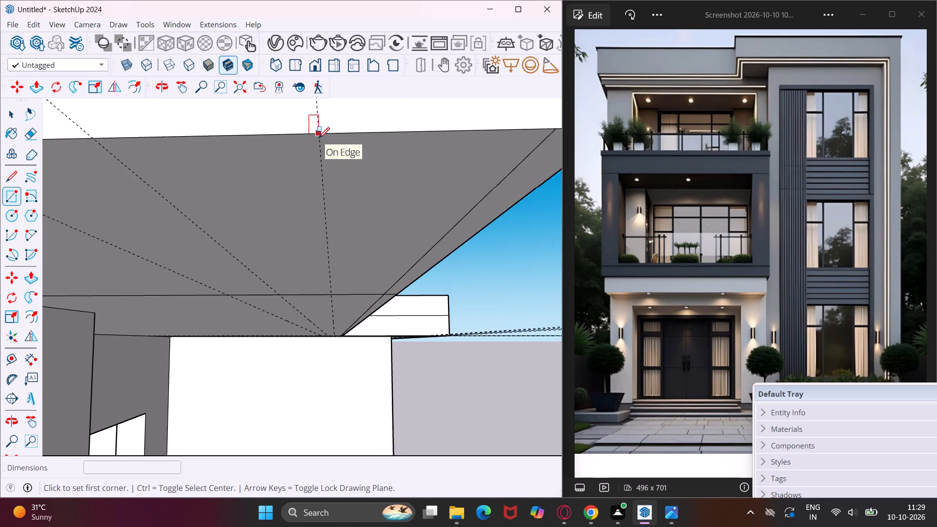
scroll(319, 138, "up", 9)
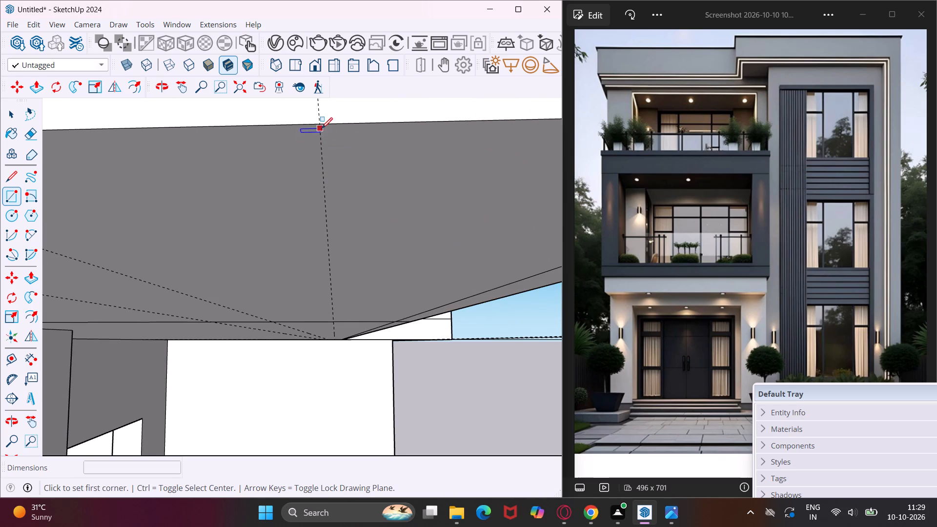
left_click(318, 124)
middle_click_drag(405, 220, 397, 219)
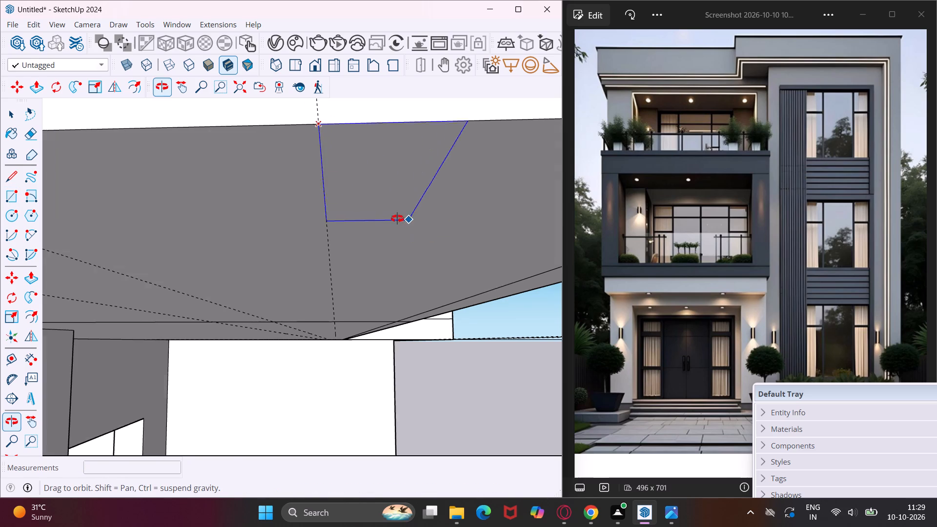
middle_click_drag(397, 219, 190, 170)
scroll(181, 171, "down", 5)
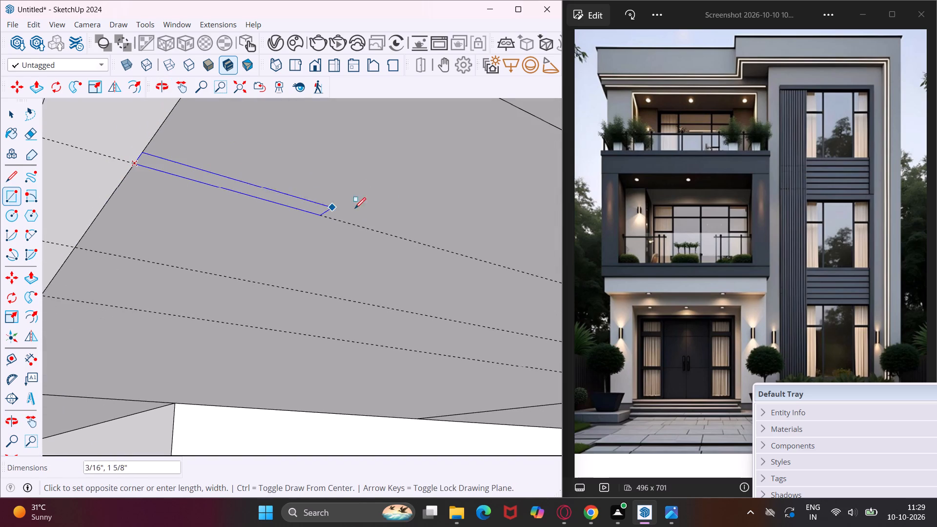
middle_click_drag(381, 204, 128, 203)
scroll(120, 203, "down", 5)
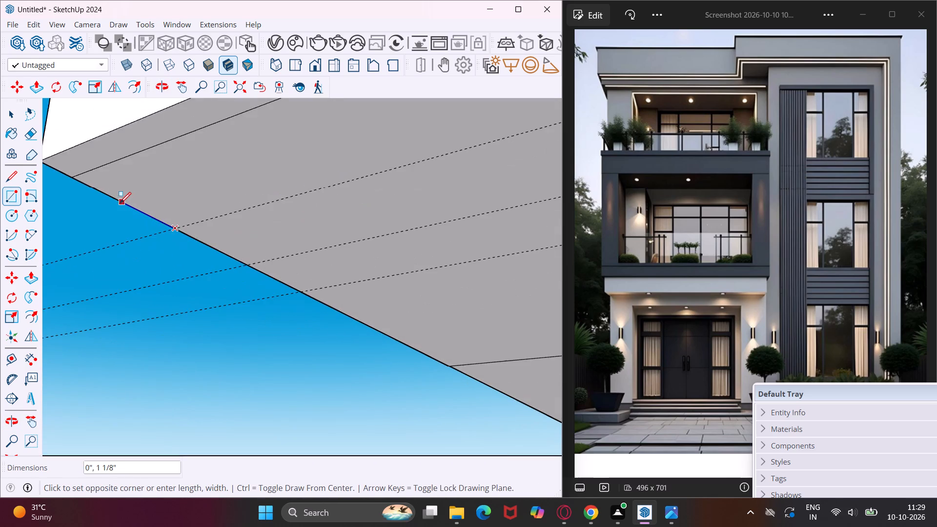
scroll(118, 203, "down", 14)
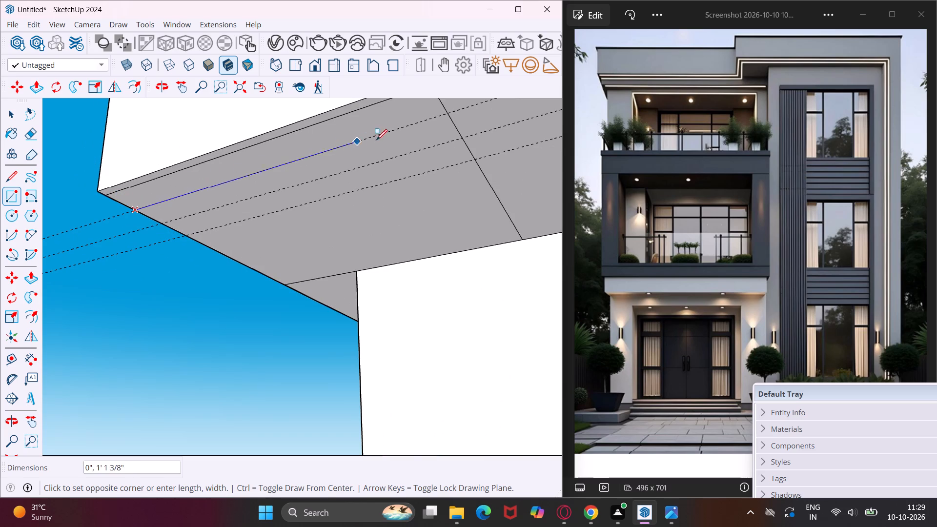
middle_click_drag(412, 114, 368, 154)
scroll(360, 156, "down", 7)
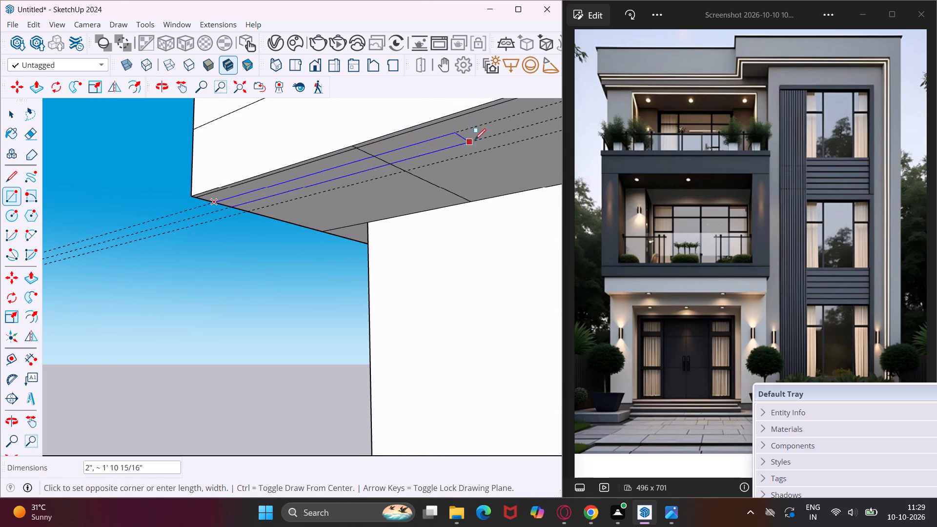
middle_click_drag(475, 116, 381, 146)
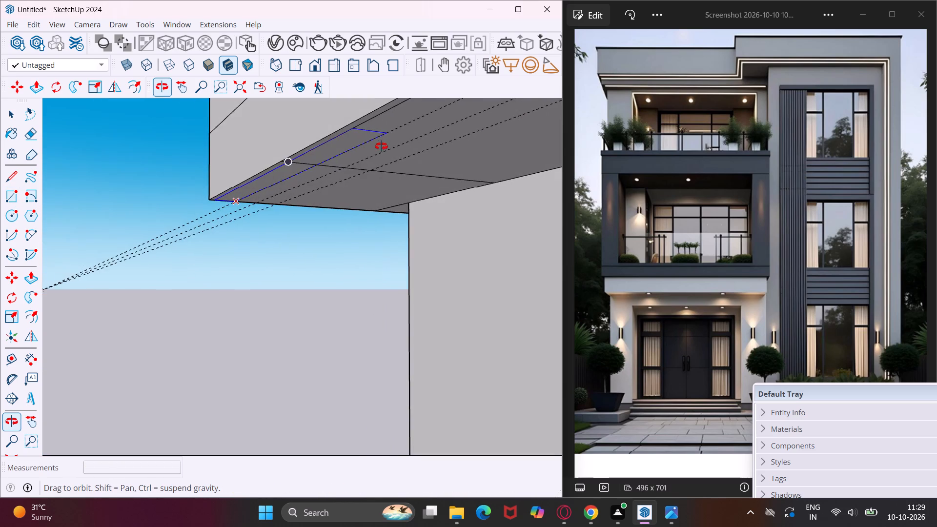
middle_click_drag(381, 146, 367, 154)
scroll(367, 154, "down", 12)
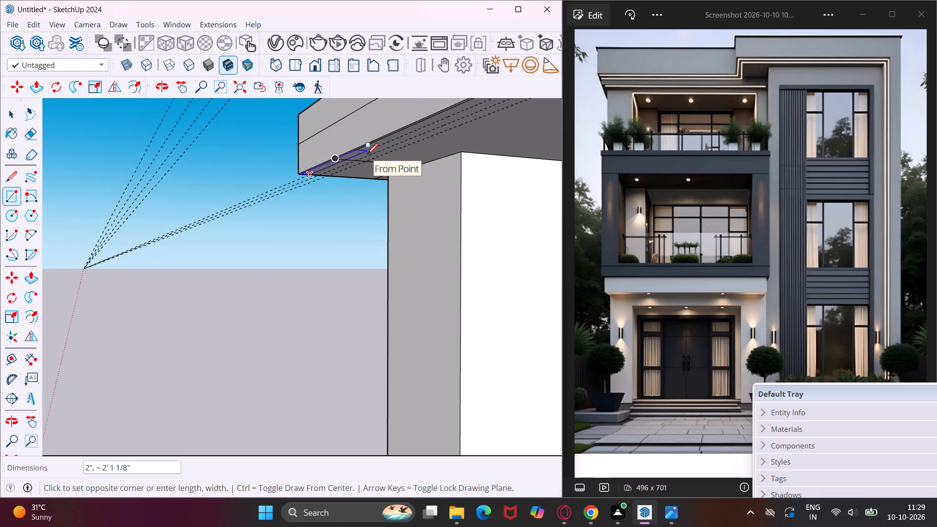
scroll(367, 154, "down", 17)
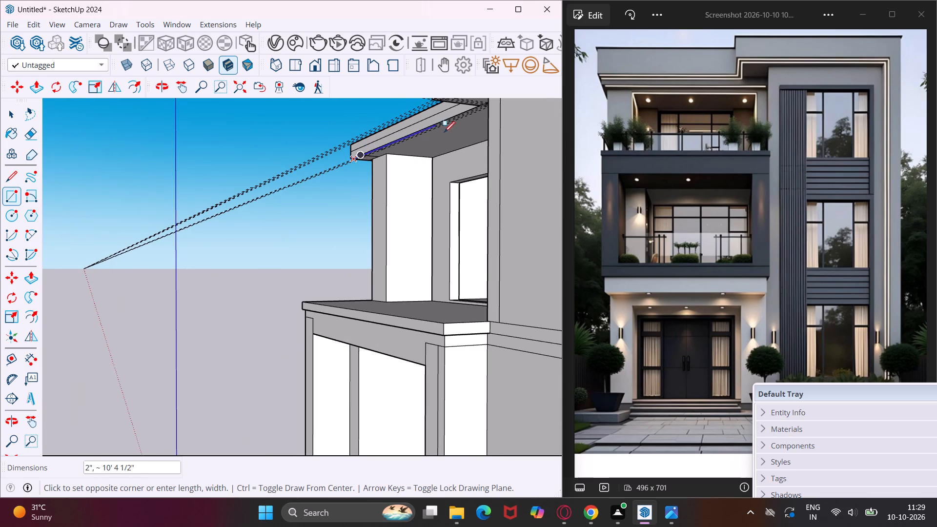
scroll(481, 106, "up", 9)
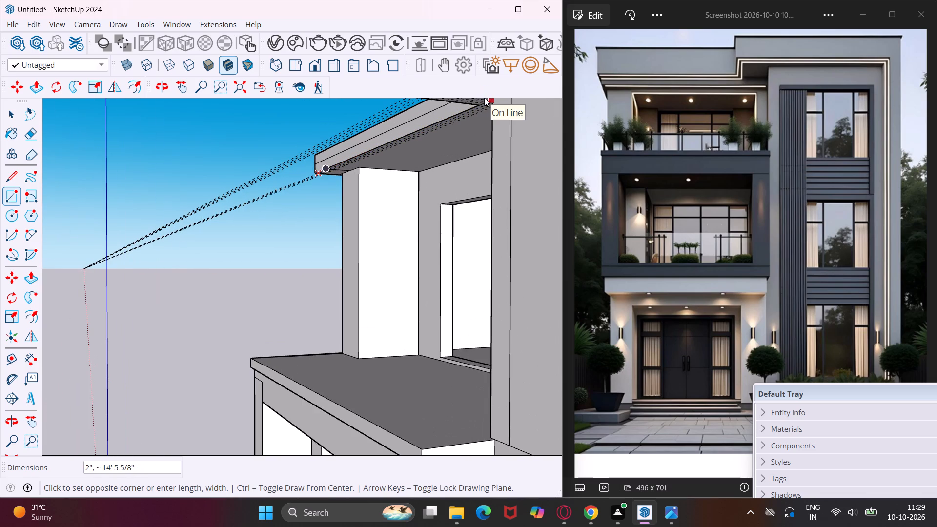
scroll(479, 108, "up", 9)
middle_click_drag(479, 108, 539, 136)
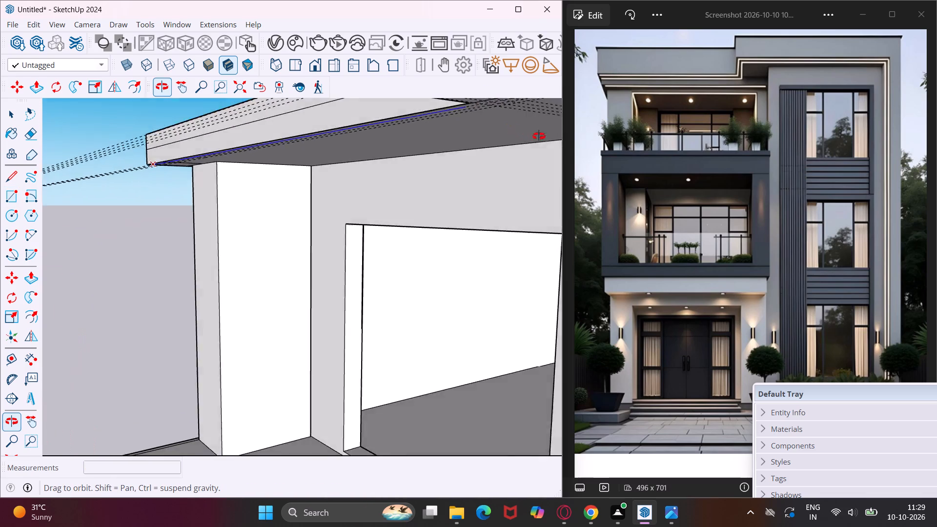
middle_click_drag(539, 136, 609, 126)
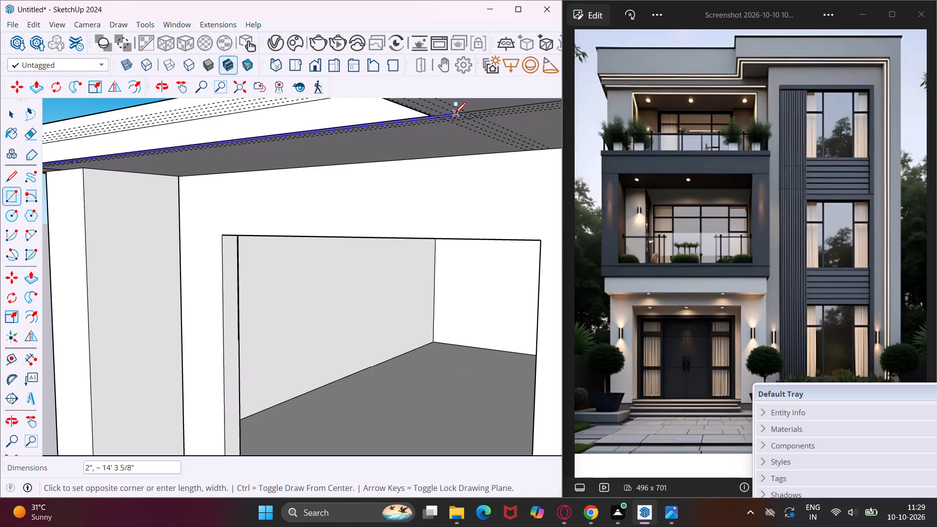
scroll(455, 113, "up", 15)
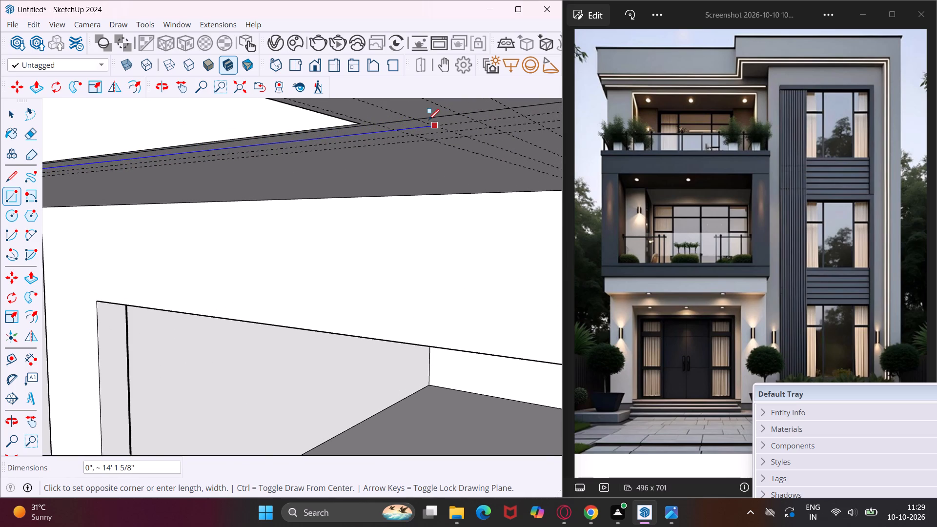
scroll(423, 119, "up", 9)
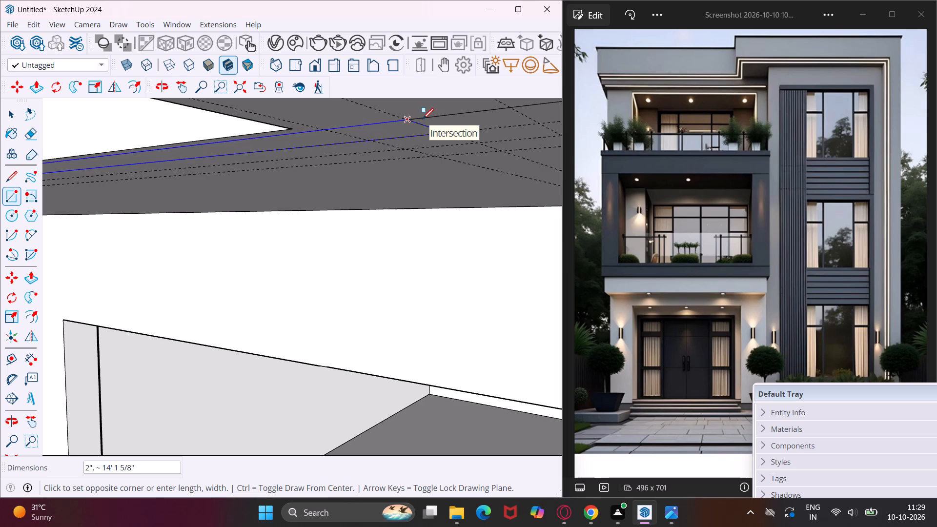
scroll(423, 119, "up", 15)
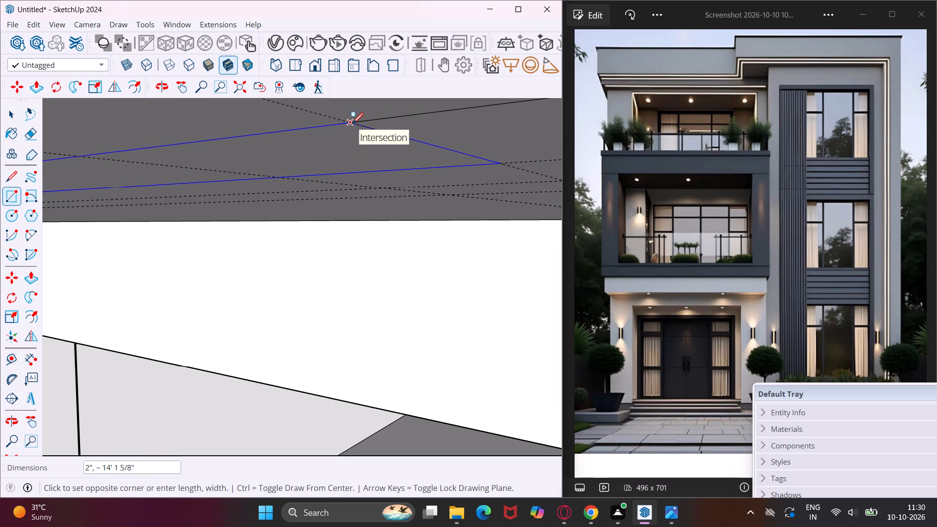
scroll(352, 123, "up", 18)
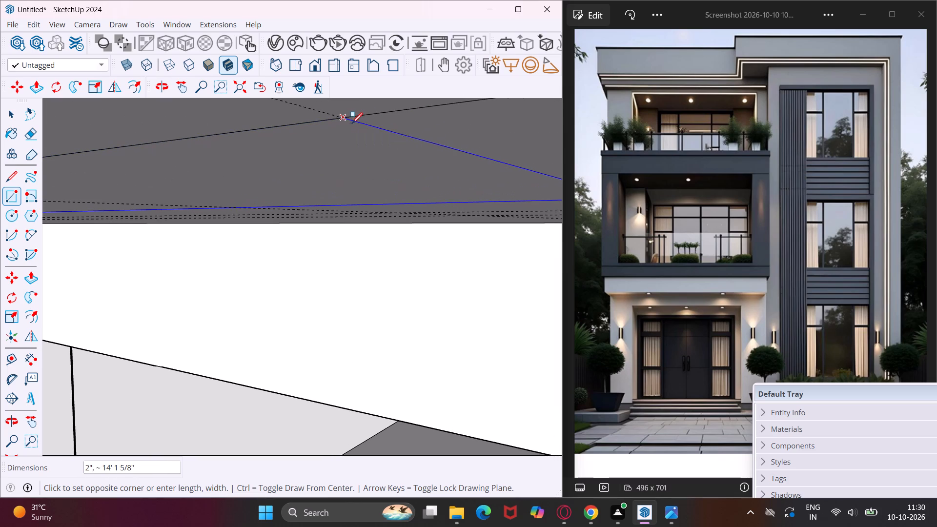
left_click(343, 119)
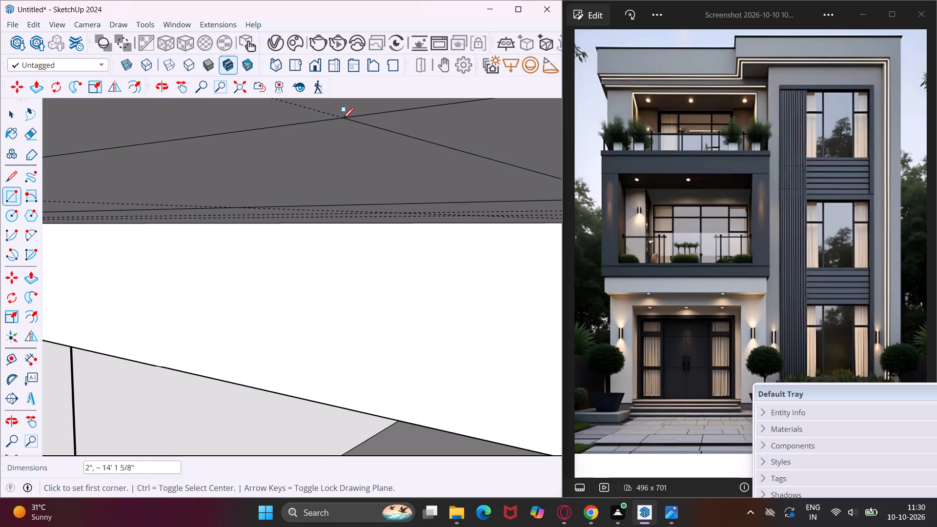
Draw a 2" by about 2' 7 5/8" rectangle along the guides on the roof underside's stepped return between the balcony and window bay roofs.
middle_click_drag(343, 119, 456, 130)
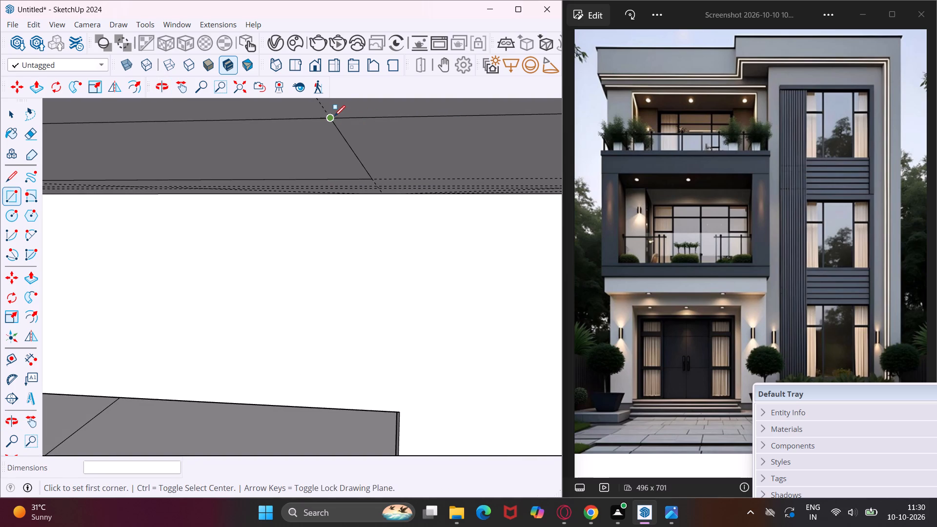
left_click(329, 117)
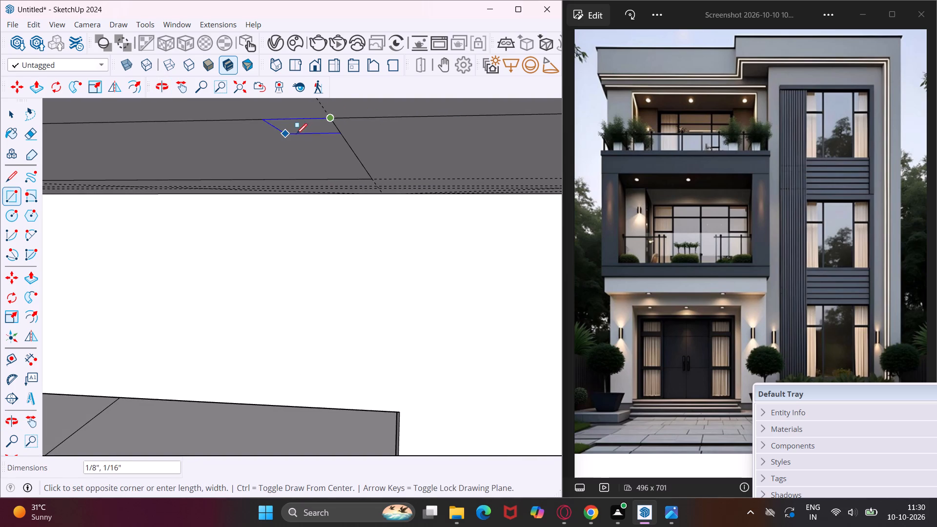
middle_click_drag(281, 122, 426, 179)
scroll(410, 167, "down", 19)
scroll(395, 202, "down", 11)
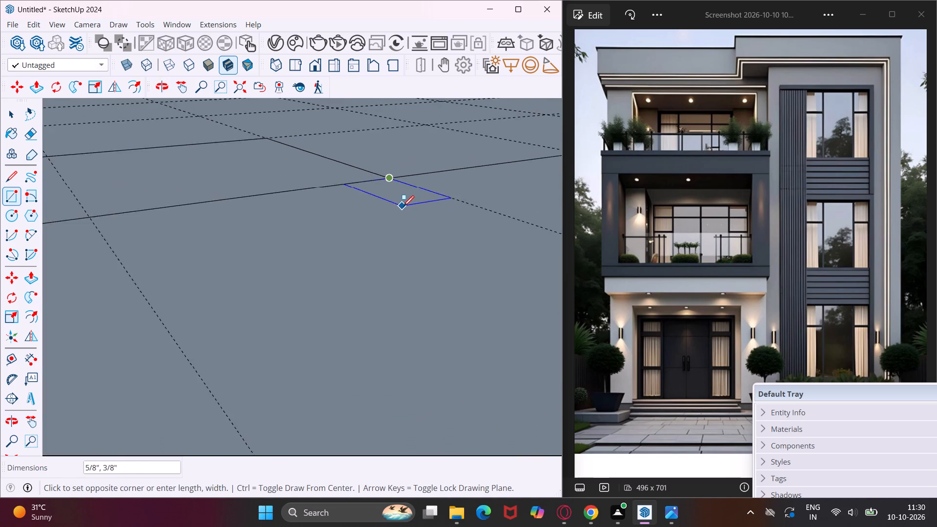
scroll(403, 206, "down", 6)
scroll(414, 219, "down", 20)
scroll(414, 219, "down", 7)
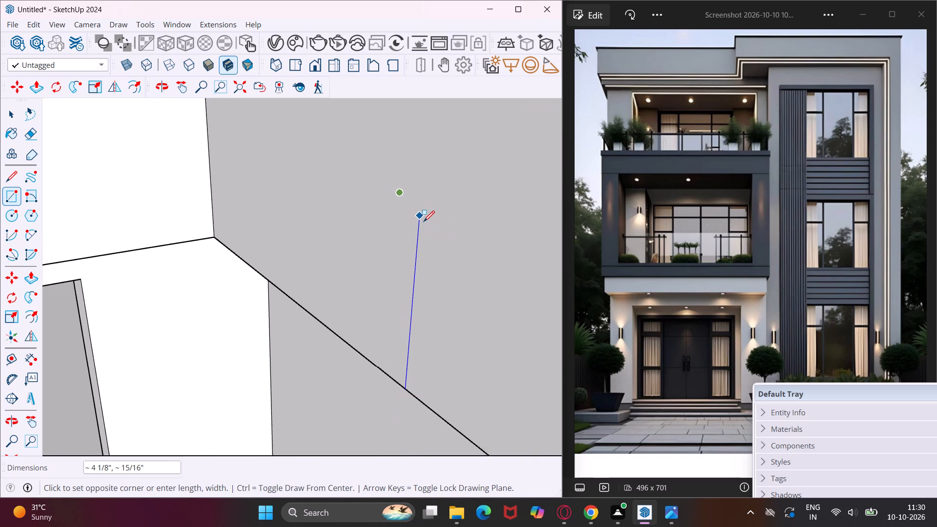
scroll(424, 222, "up", 1)
scroll(424, 222, "down", 6)
scroll(424, 221, "up", 2)
scroll(424, 220, "down", 7)
scroll(424, 217, "down", 18)
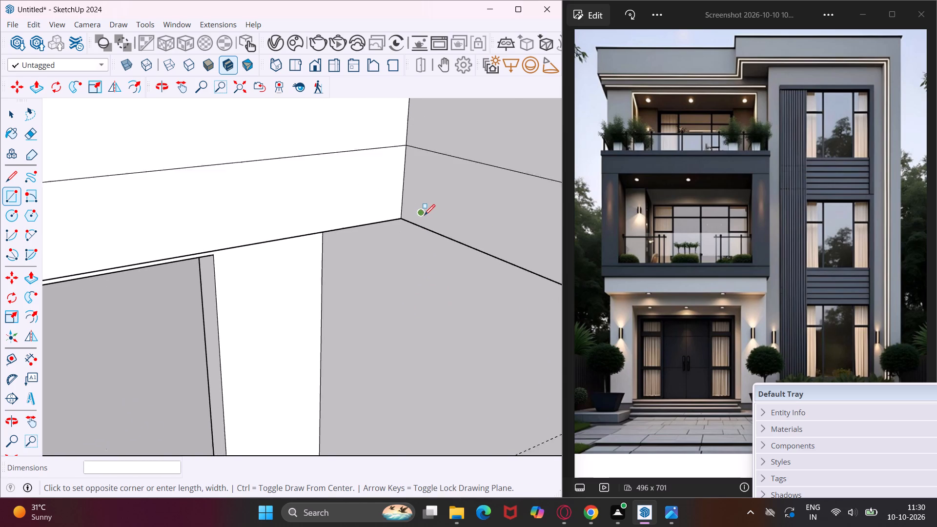
scroll(424, 215, "down", 2)
middle_click_drag(450, 232, 390, 134)
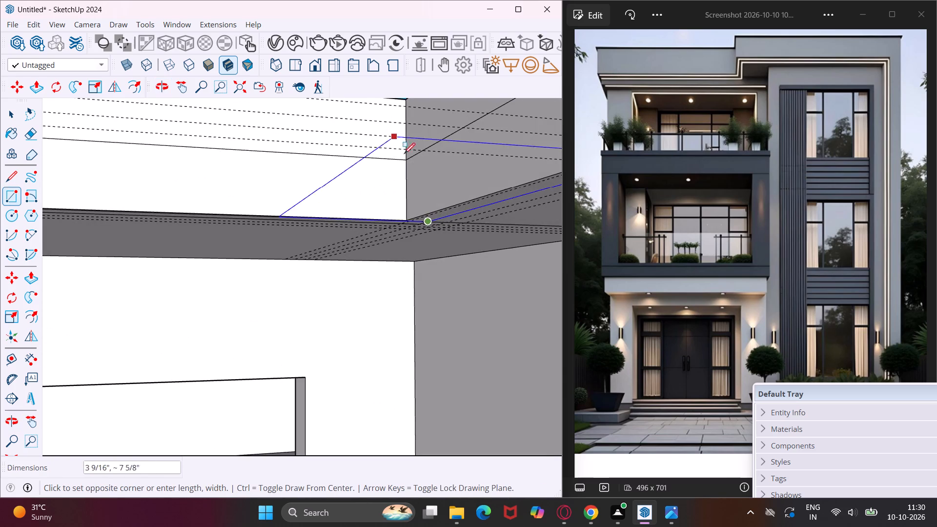
scroll(445, 201, "down", 13)
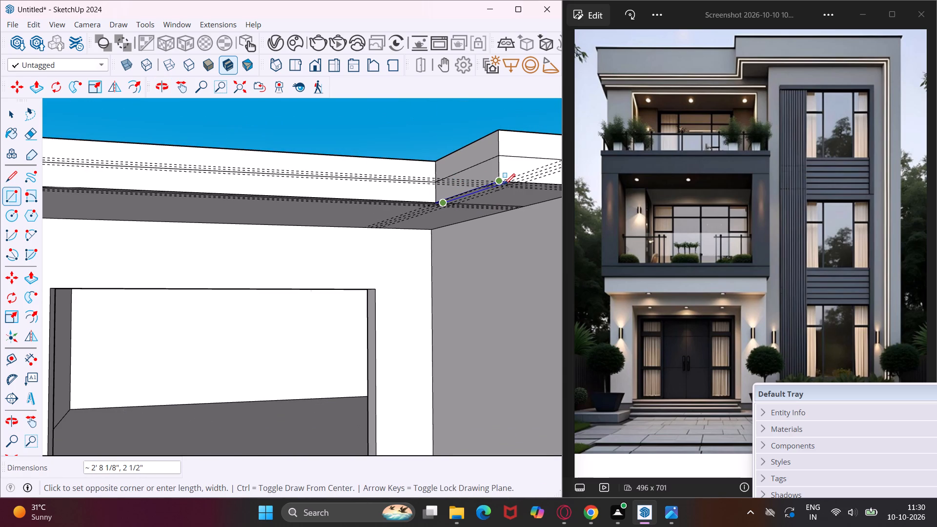
scroll(504, 181, "up", 5)
scroll(501, 181, "up", 20)
scroll(501, 181, "up", 1)
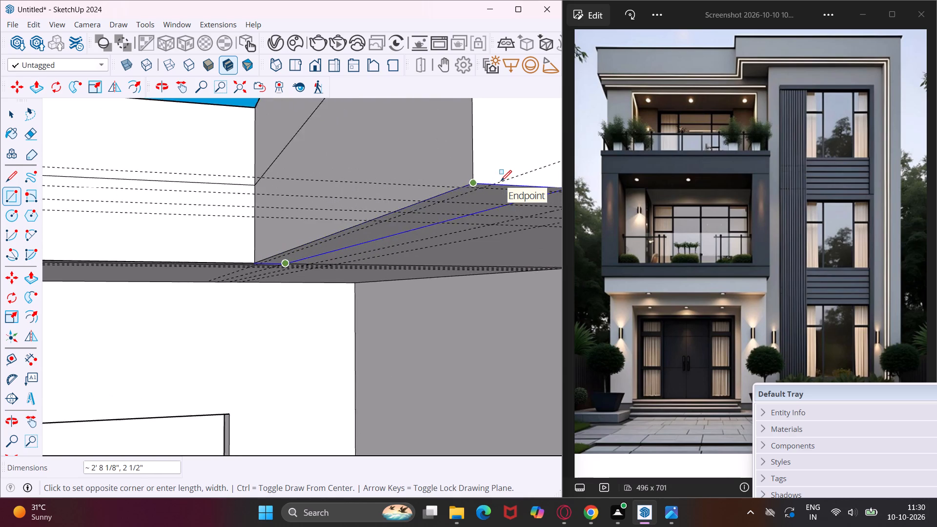
scroll(501, 181, "up", 3)
scroll(471, 193, "up", 19)
scroll(472, 192, "up", 4)
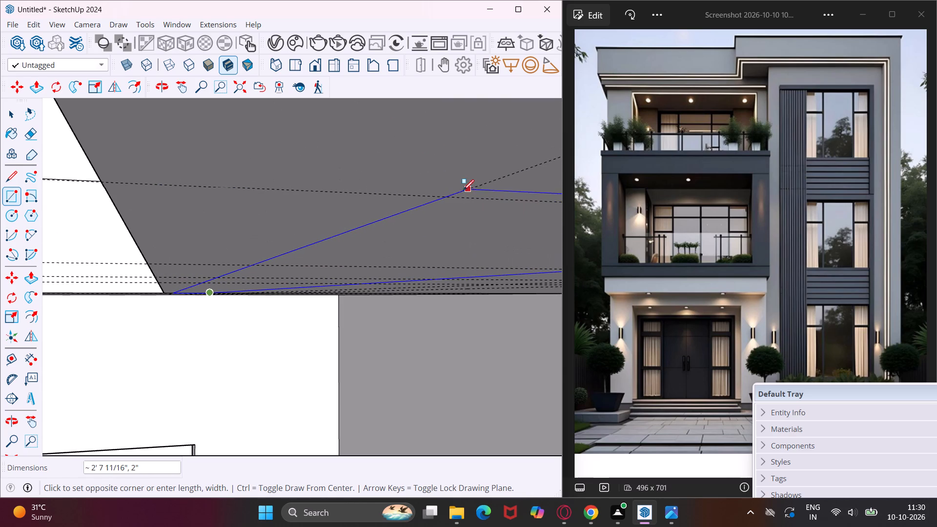
left_click(447, 198)
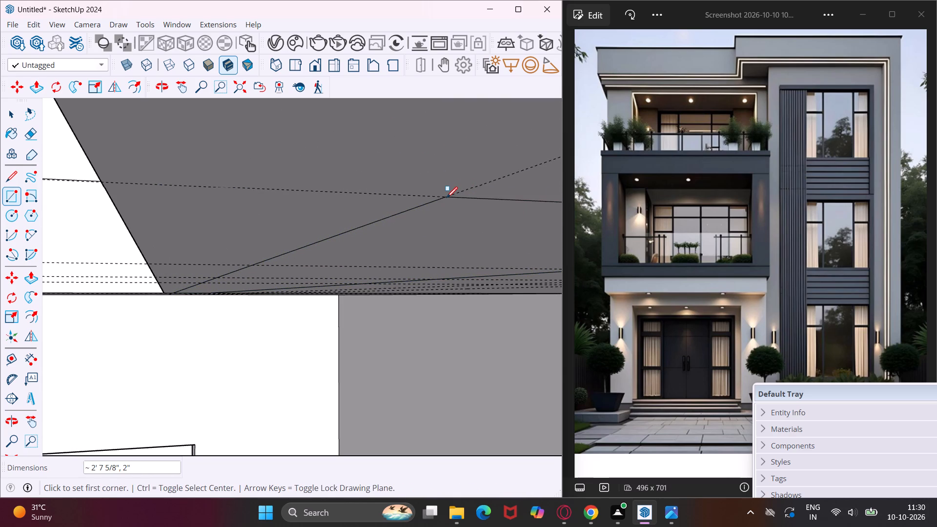
Draw a 2" by about 14' 11 15/16" rectangle along the window bay roof's underside, from the return strip's corner to the end pier's guide.
middle_click_drag(440, 201, 288, 189)
scroll(269, 198, "down", 7)
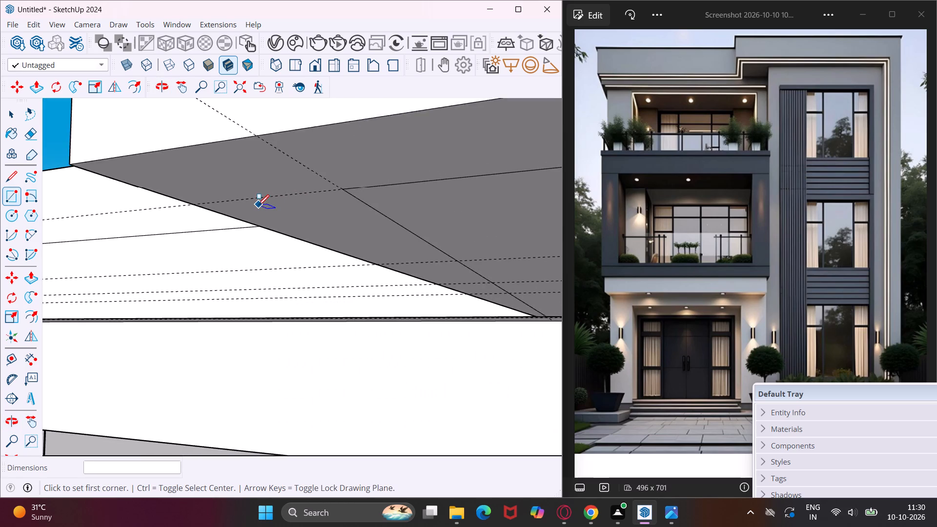
scroll(258, 205, "down", 5)
middle_click_drag(407, 203, 272, 191)
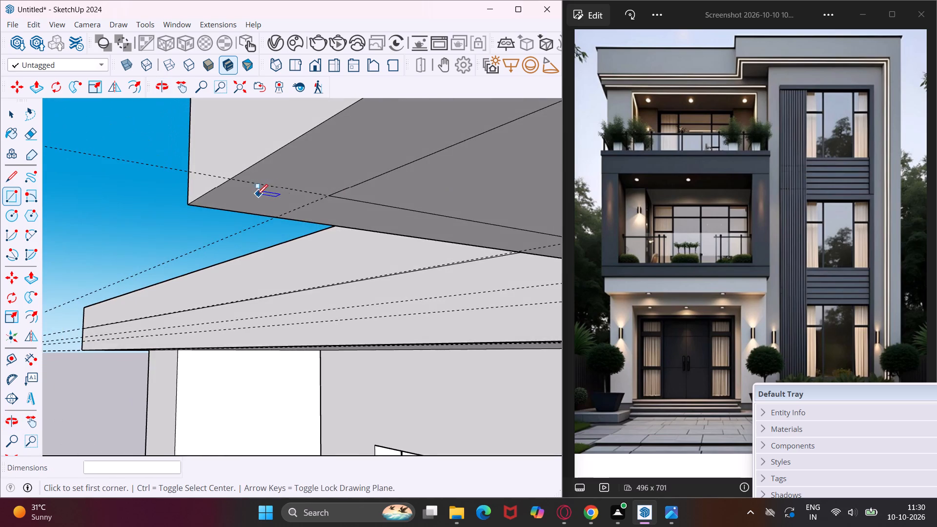
scroll(257, 195, "down", 11)
scroll(254, 197, "up", 1)
scroll(254, 197, "down", 2)
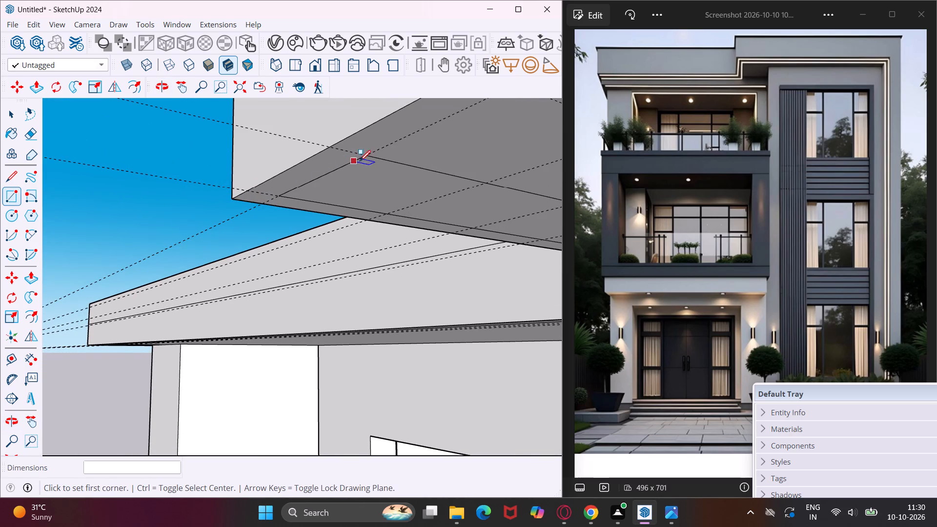
left_click(363, 158)
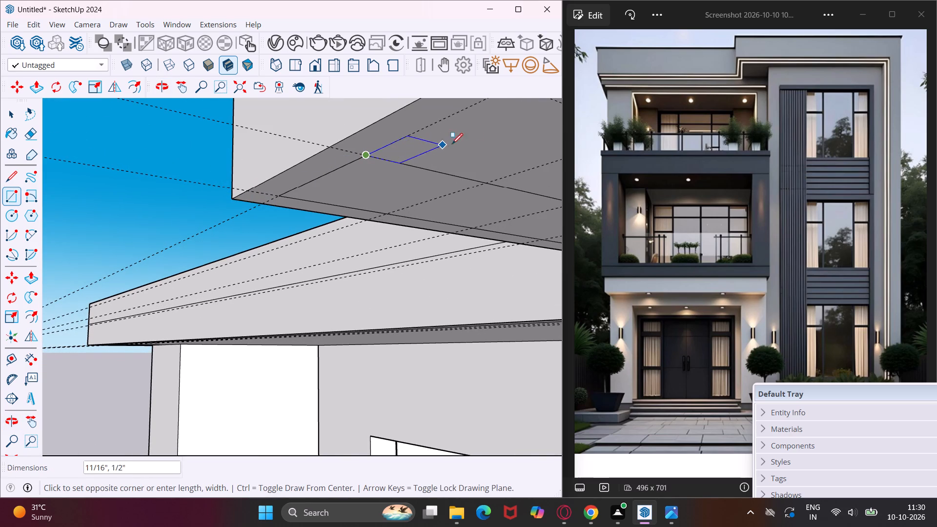
middle_click_drag(515, 144, 387, 152)
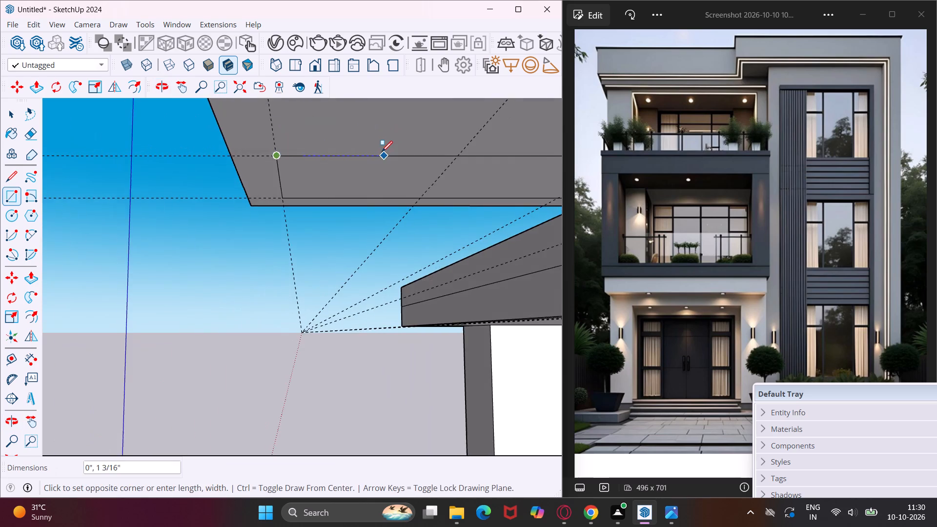
scroll(382, 152, "down", 20)
scroll(382, 152, "down", 10)
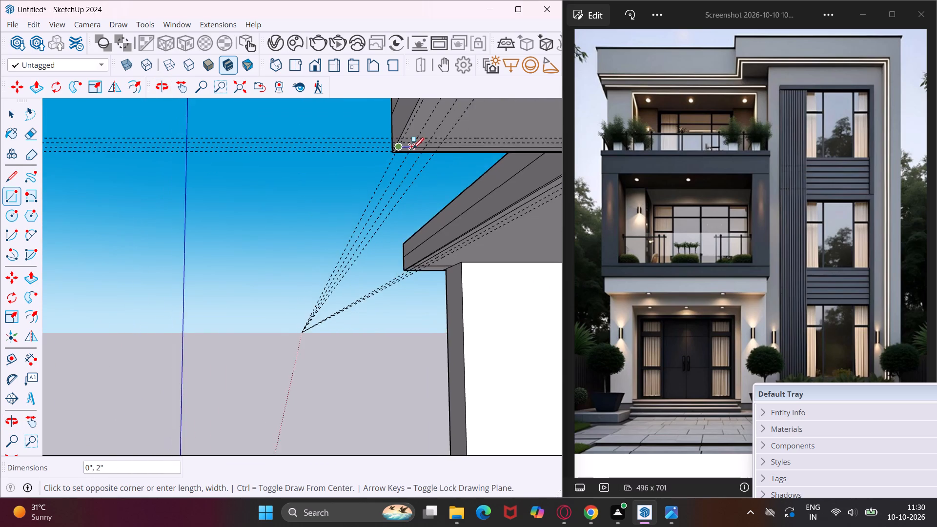
scroll(413, 148, "down", 5)
middle_click_drag(457, 126, 419, 179)
scroll(420, 160, "down", 2)
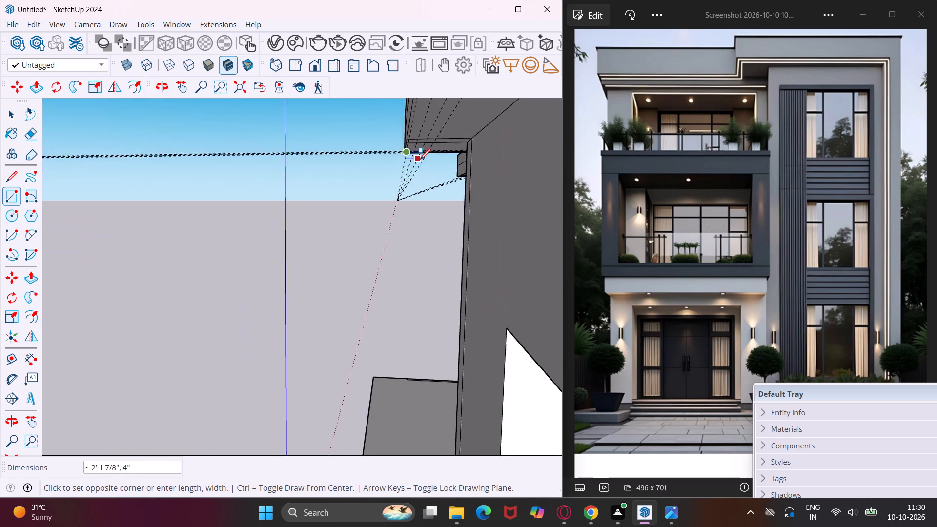
scroll(420, 160, "down", 7)
middle_click_drag(421, 150, 563, 153)
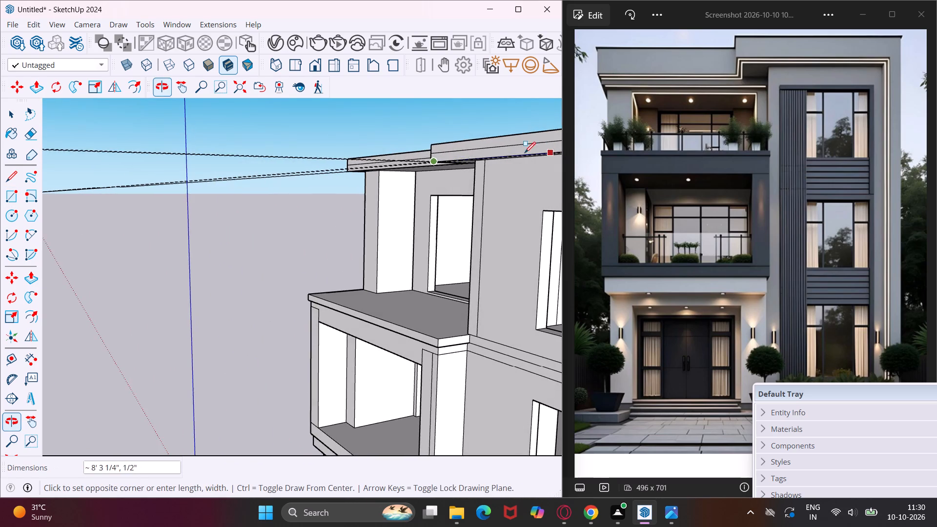
scroll(428, 171, "down", 10)
middle_click_drag(474, 163, 494, 165)
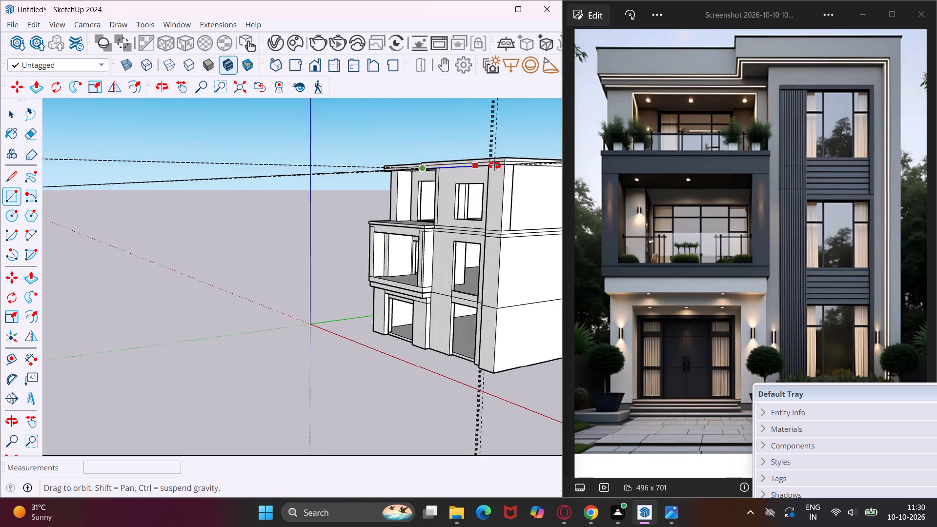
middle_click_drag(494, 165, 647, 168)
scroll(459, 170, "up", 7)
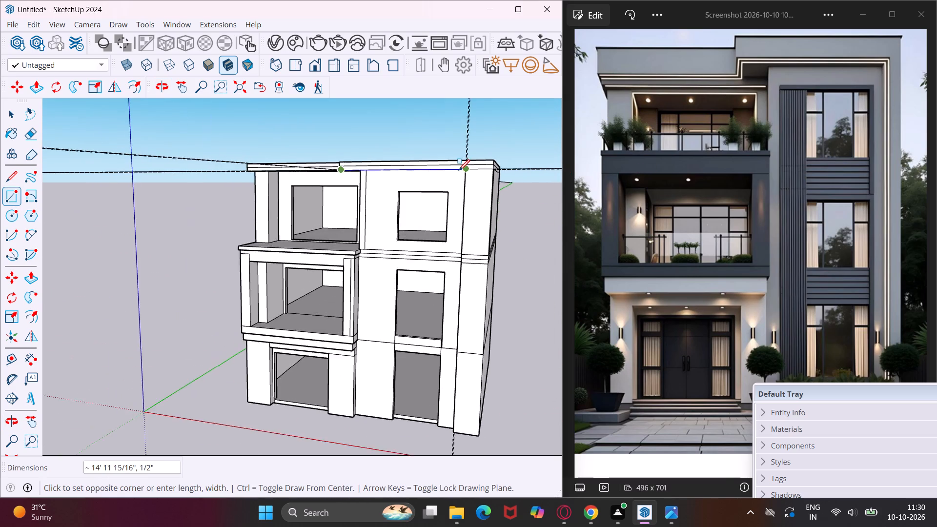
scroll(459, 170, "up", 3)
middle_click_drag(459, 170, 584, 165)
scroll(488, 177, "up", 1)
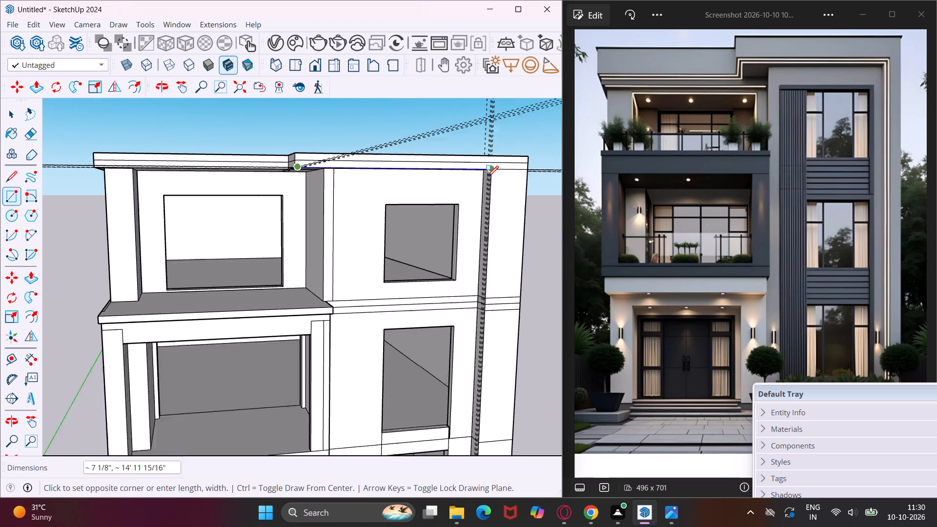
scroll(488, 177, "up", 17)
middle_click_drag(488, 177, 576, 160)
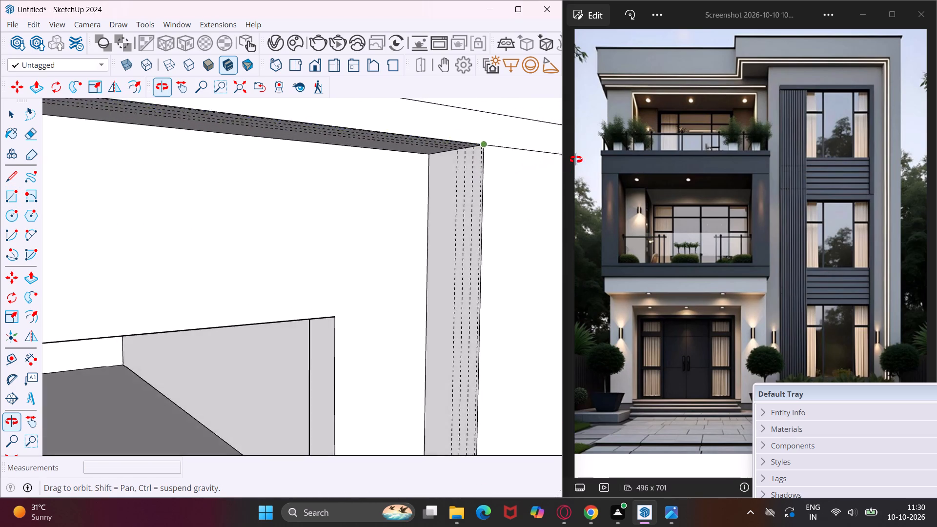
middle_click_drag(576, 160, 631, 162)
scroll(445, 155, "up", 11)
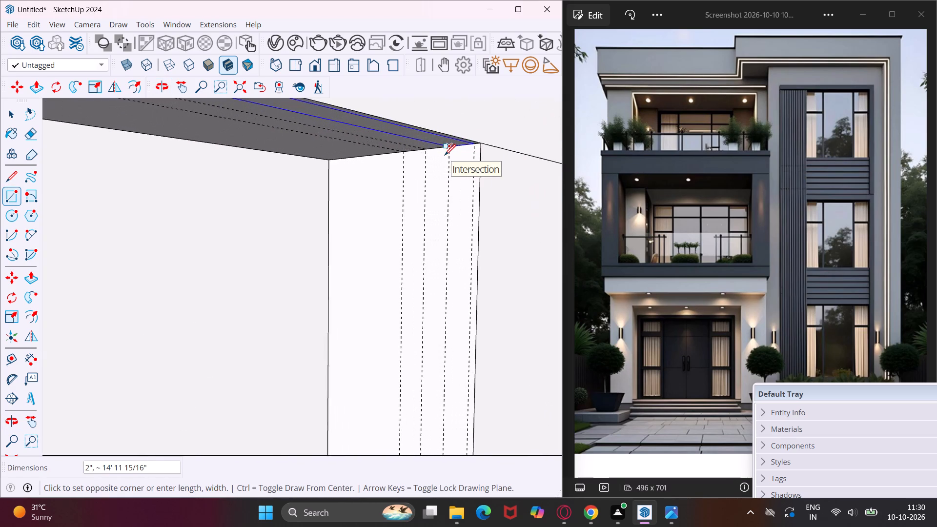
scroll(445, 155, "up", 12)
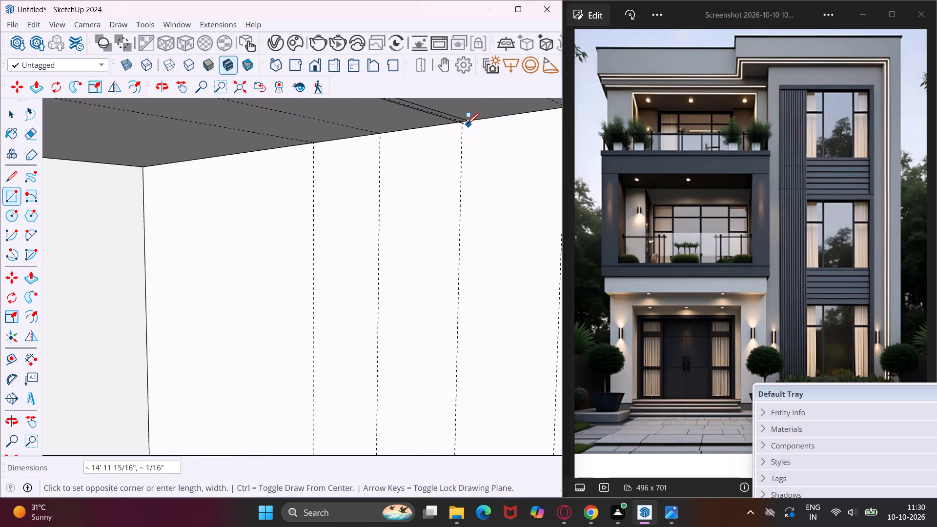
scroll(460, 122, "up", 4)
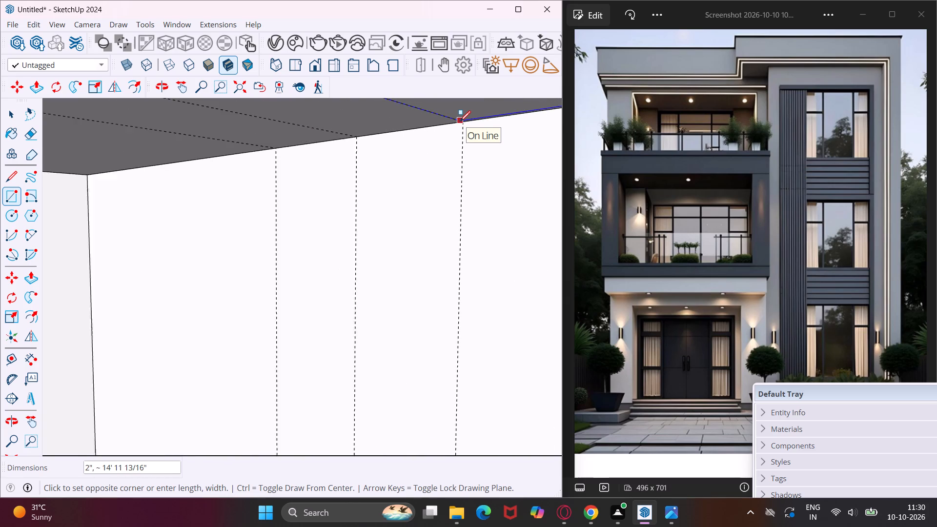
scroll(459, 122, "up", 9)
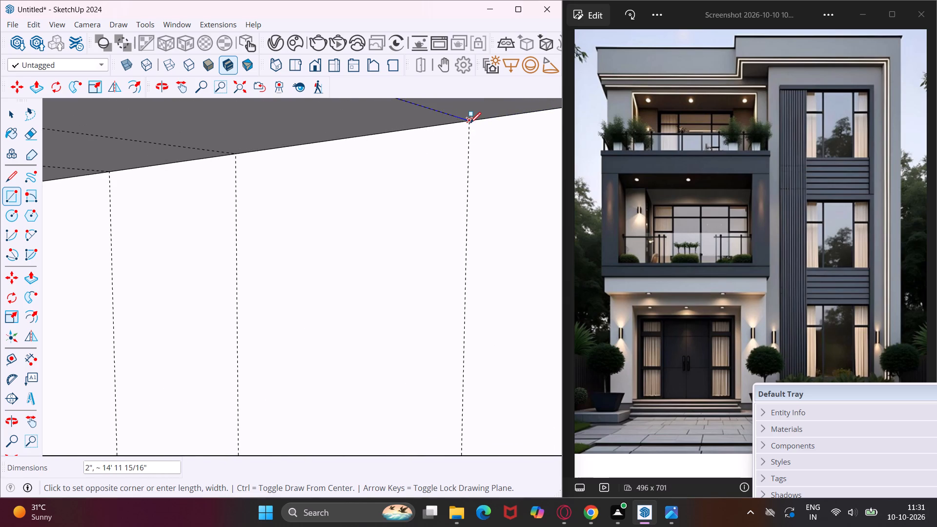
left_click(468, 121)
Draw a 2" by 32' 6" vertical rectangle down the end pier's inner side face, between the two guides nearest its front edge.
left_click(469, 121)
scroll(471, 168, "down", 12)
middle_click_drag(500, 239, 464, 216)
scroll(460, 215, "down", 14)
scroll(468, 215, "down", 7)
scroll(469, 214, "up", 2)
scroll(472, 213, "down", 7)
scroll(474, 211, "up", 2)
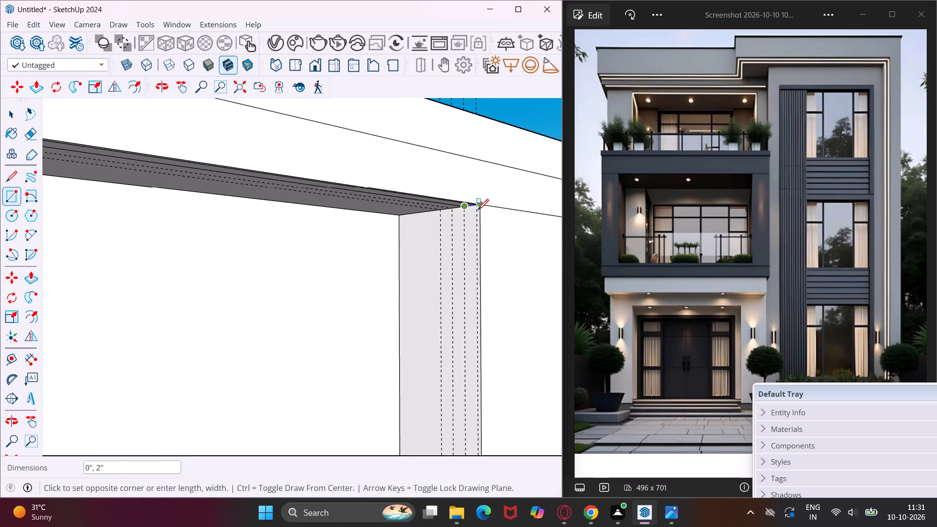
scroll(478, 210, "down", 14)
scroll(482, 221, "down", 8)
scroll(482, 221, "up", 2)
scroll(482, 221, "down", 6)
scroll(484, 220, "up", 1)
scroll(484, 220, "down", 6)
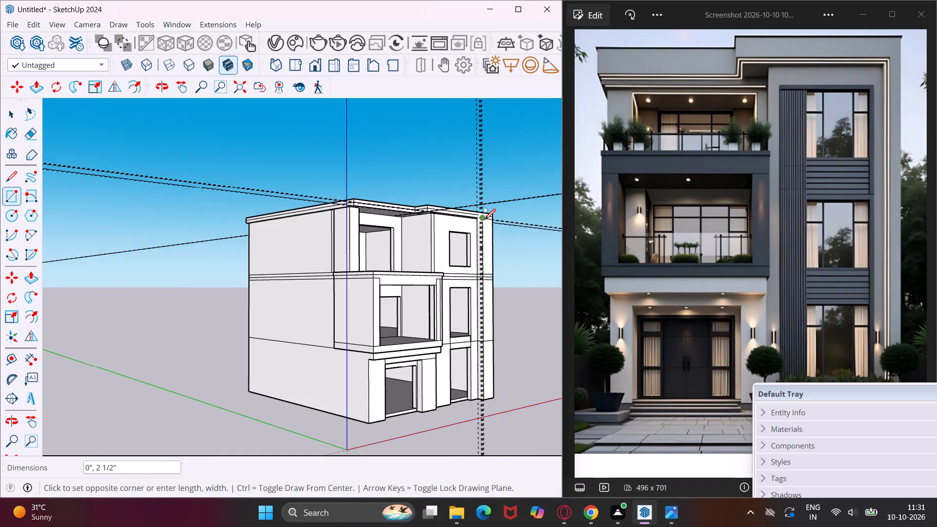
scroll(485, 220, "down", 5)
scroll(484, 340, "up", 6)
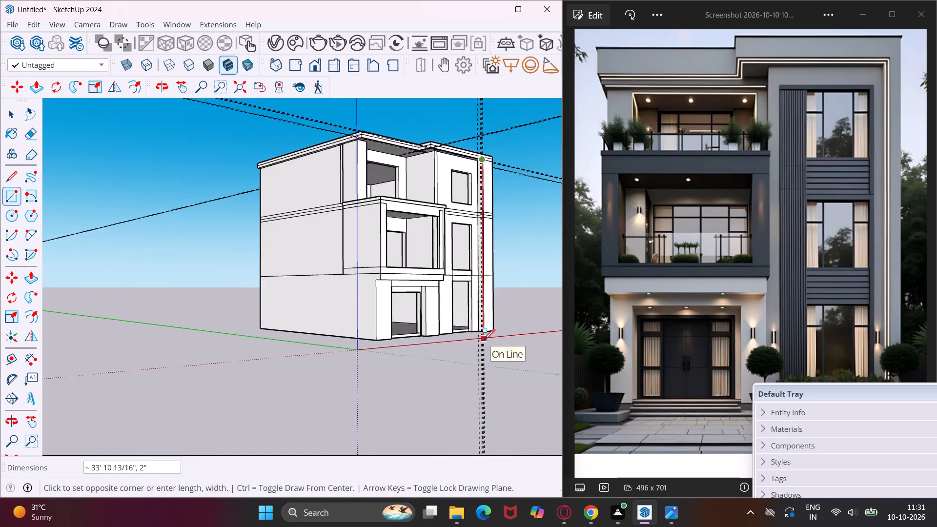
scroll(484, 340, "up", 20)
scroll(484, 340, "up", 13)
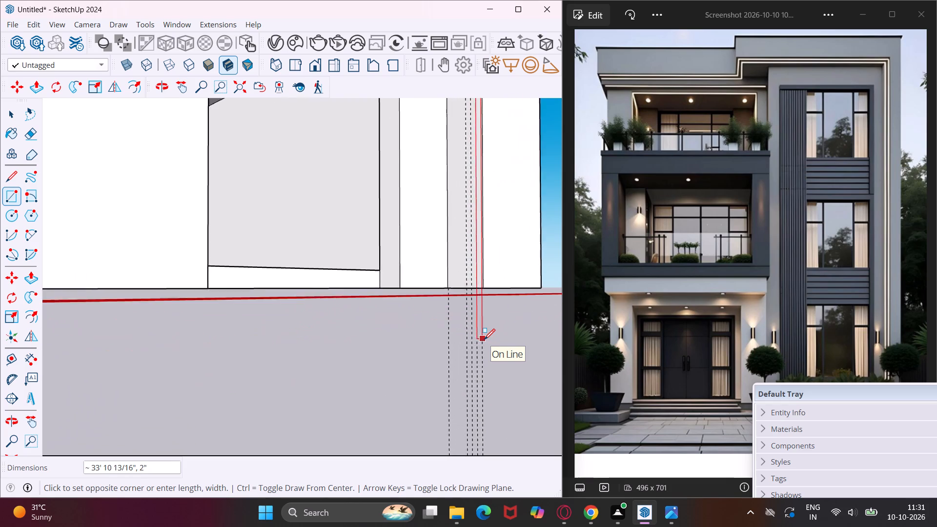
scroll(484, 340, "up", 5)
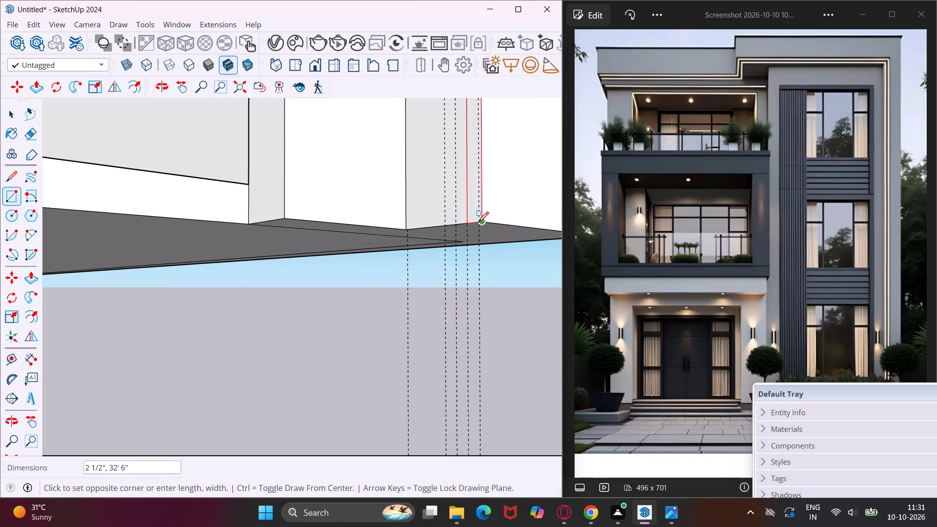
scroll(478, 223, "up", 14)
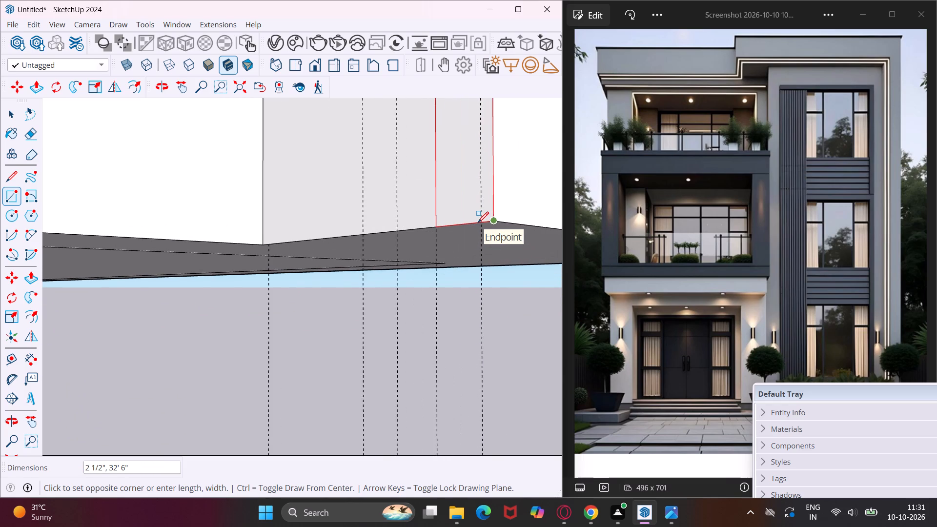
scroll(478, 223, "up", 8)
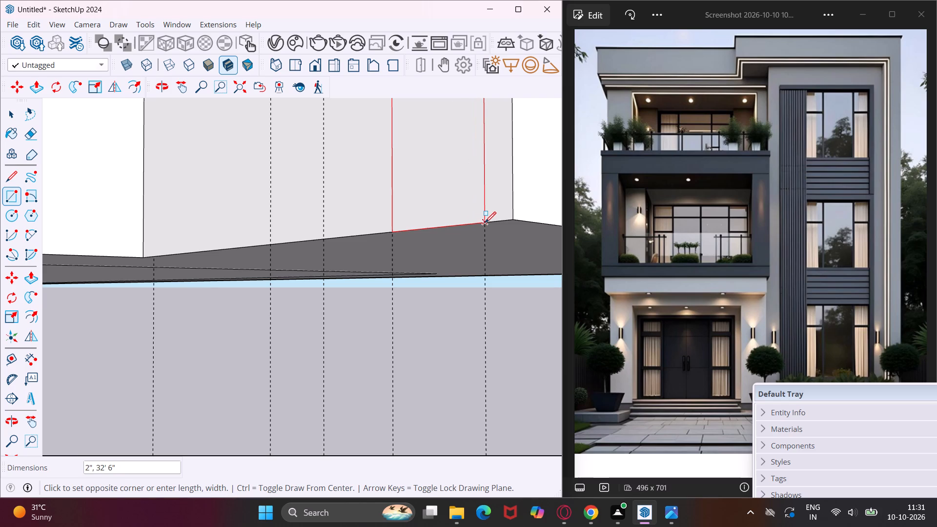
left_click(485, 223)
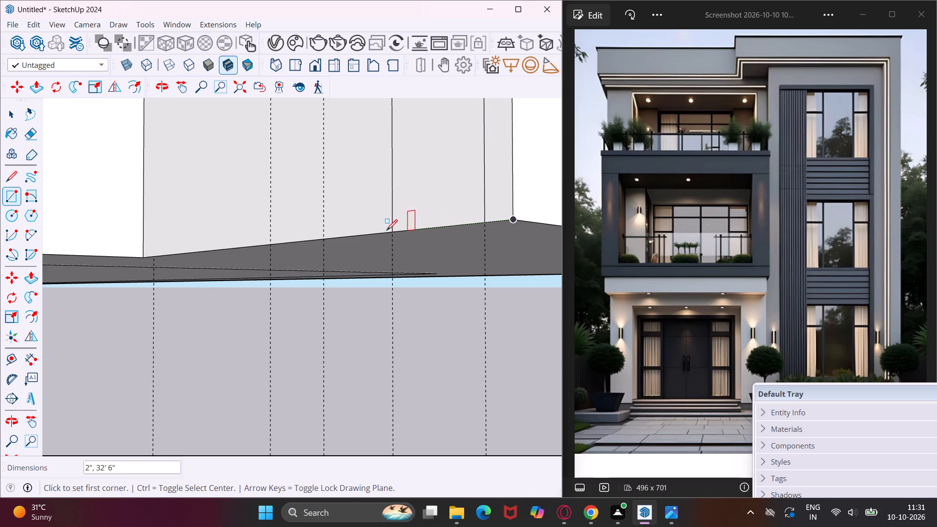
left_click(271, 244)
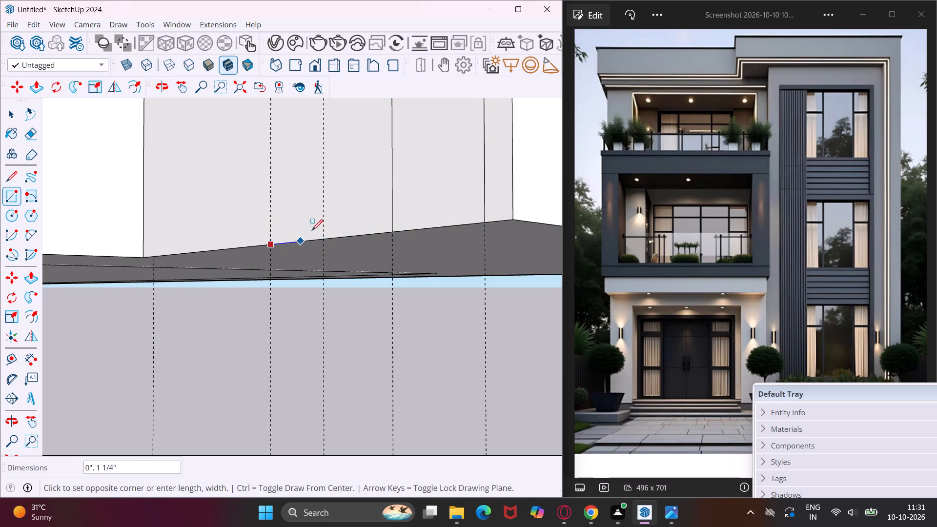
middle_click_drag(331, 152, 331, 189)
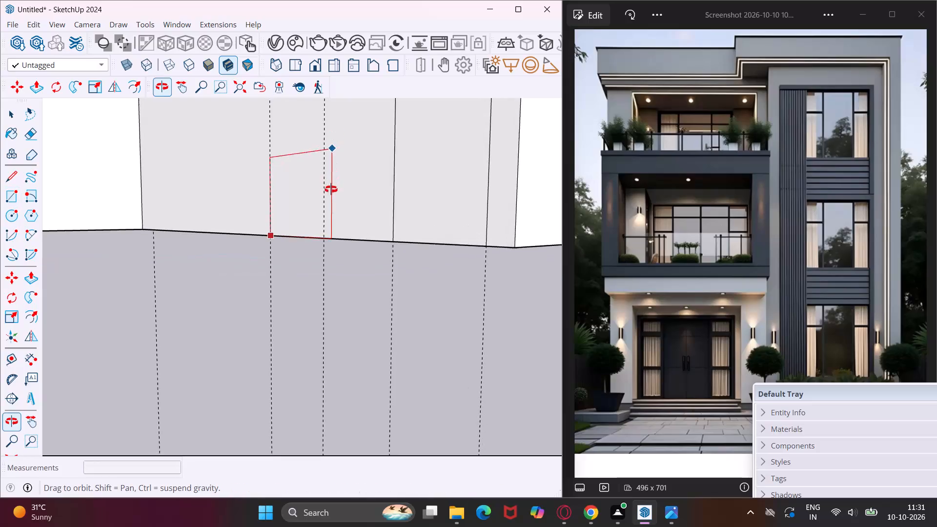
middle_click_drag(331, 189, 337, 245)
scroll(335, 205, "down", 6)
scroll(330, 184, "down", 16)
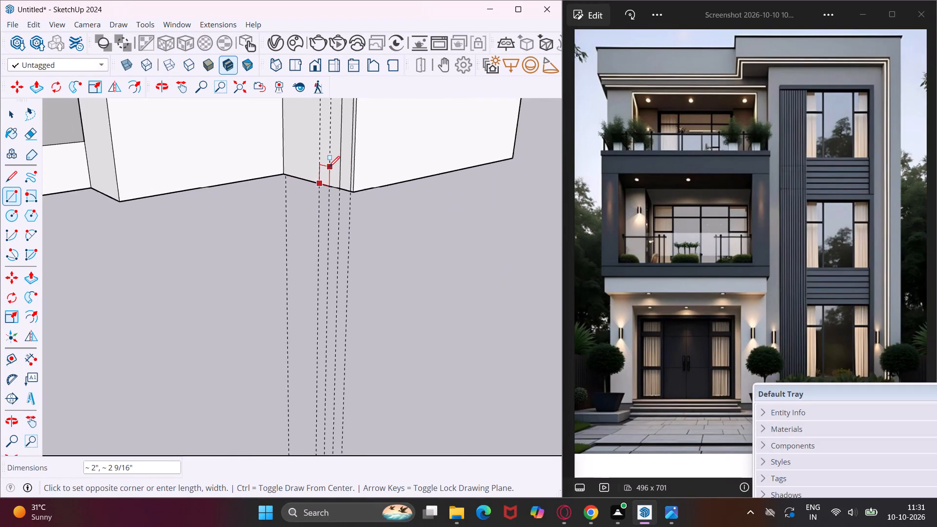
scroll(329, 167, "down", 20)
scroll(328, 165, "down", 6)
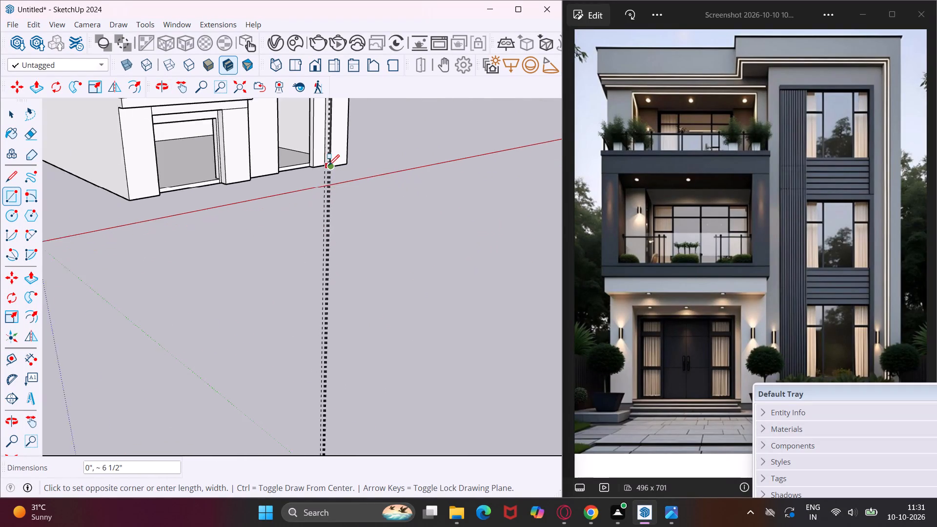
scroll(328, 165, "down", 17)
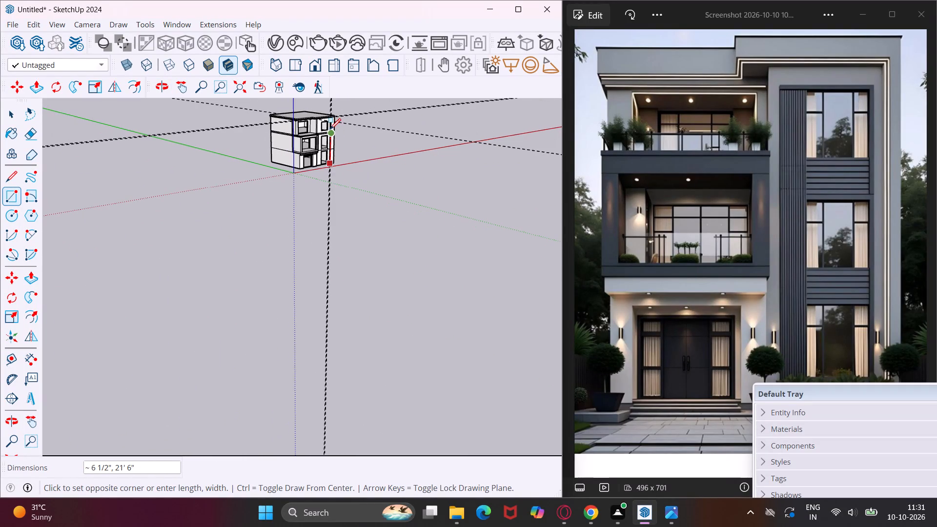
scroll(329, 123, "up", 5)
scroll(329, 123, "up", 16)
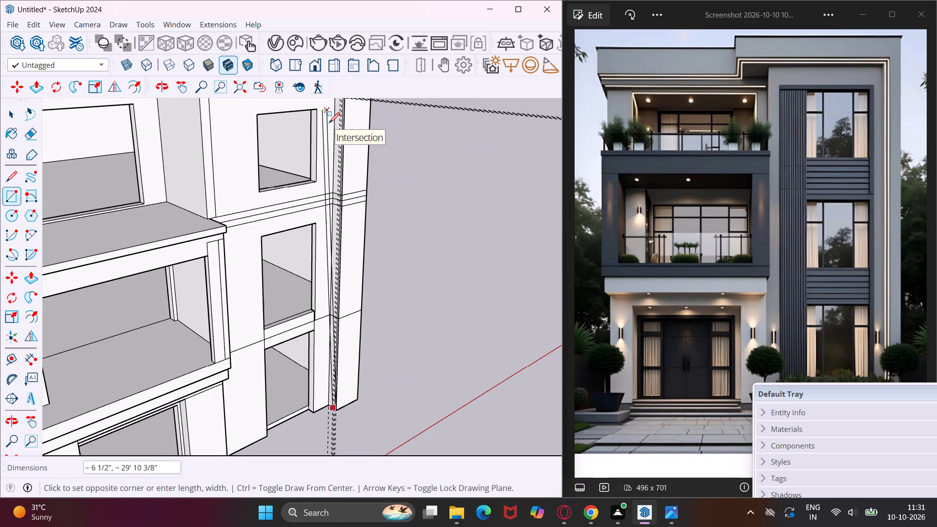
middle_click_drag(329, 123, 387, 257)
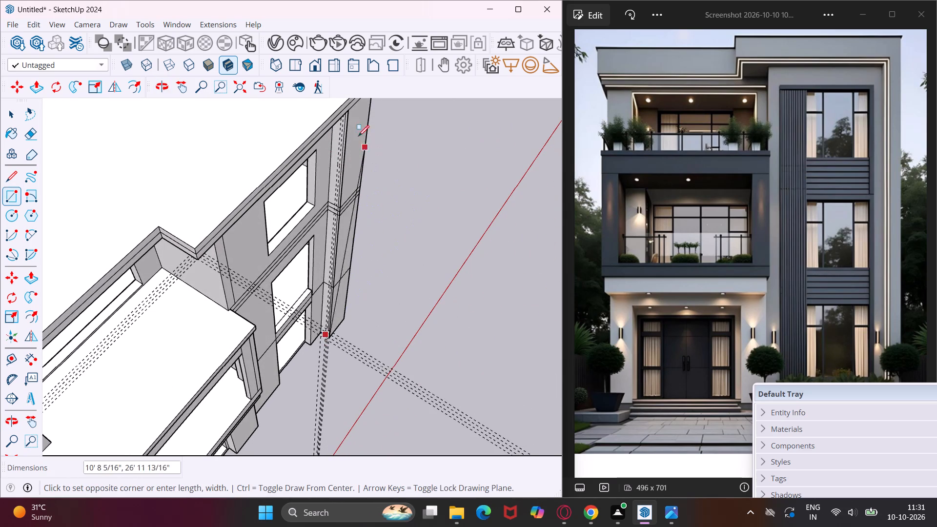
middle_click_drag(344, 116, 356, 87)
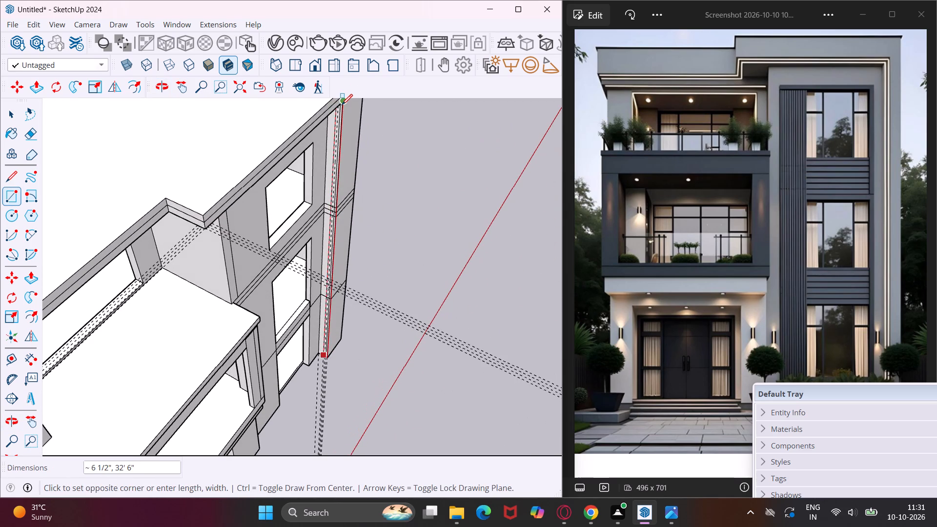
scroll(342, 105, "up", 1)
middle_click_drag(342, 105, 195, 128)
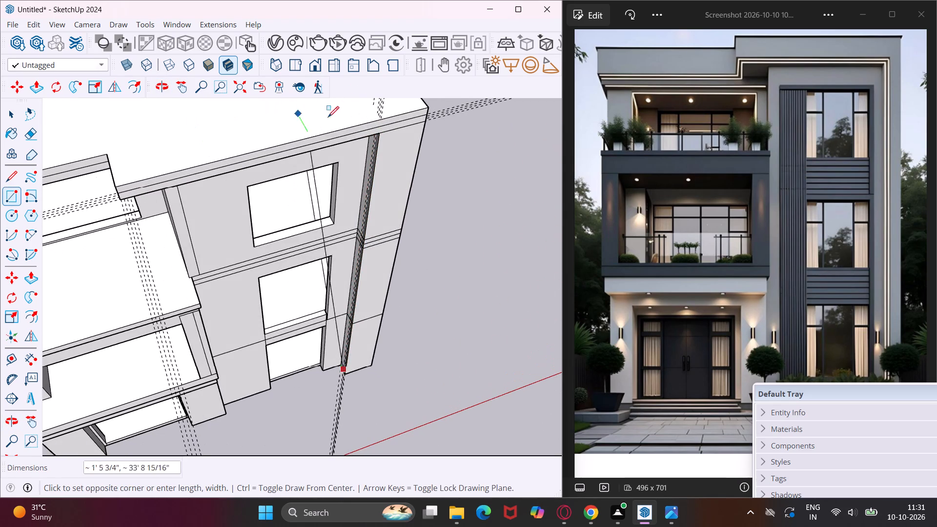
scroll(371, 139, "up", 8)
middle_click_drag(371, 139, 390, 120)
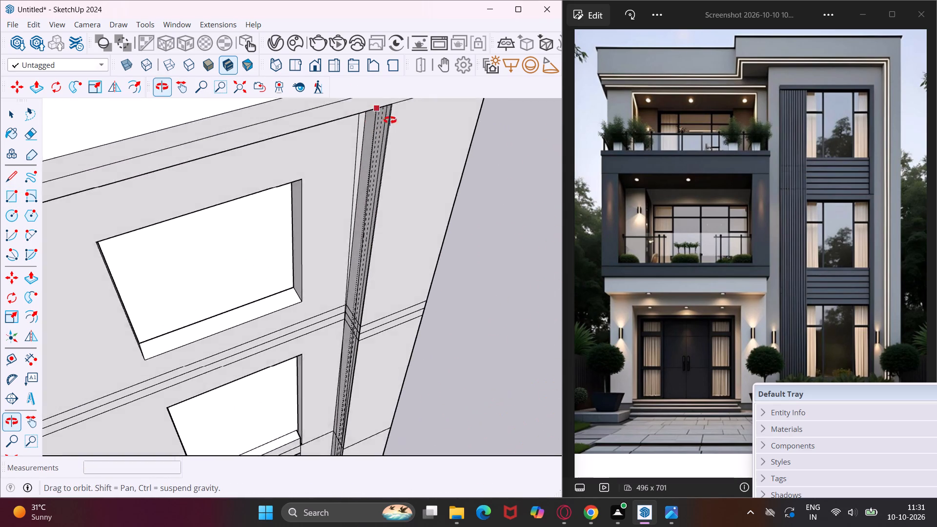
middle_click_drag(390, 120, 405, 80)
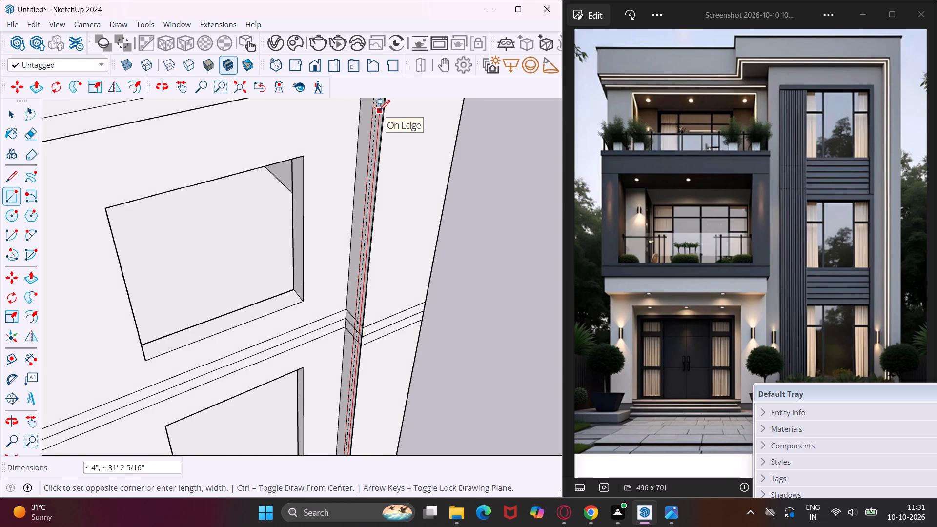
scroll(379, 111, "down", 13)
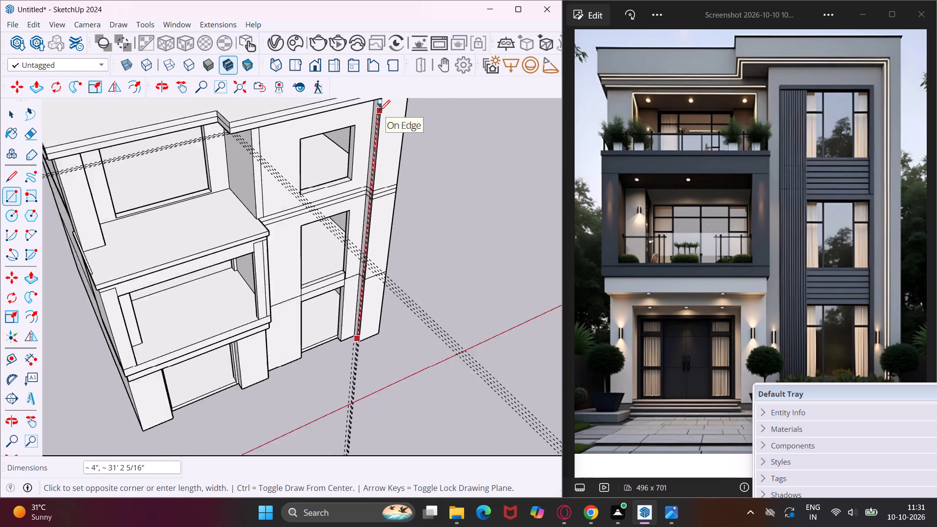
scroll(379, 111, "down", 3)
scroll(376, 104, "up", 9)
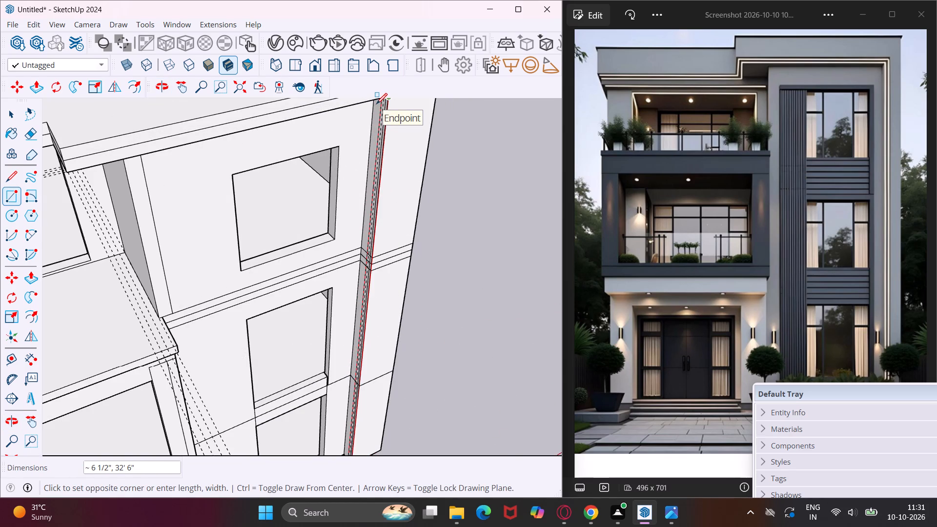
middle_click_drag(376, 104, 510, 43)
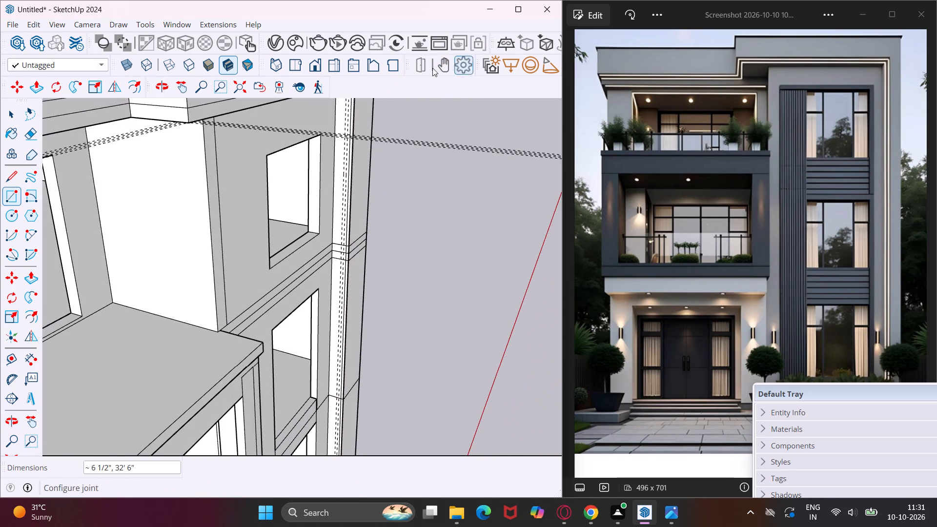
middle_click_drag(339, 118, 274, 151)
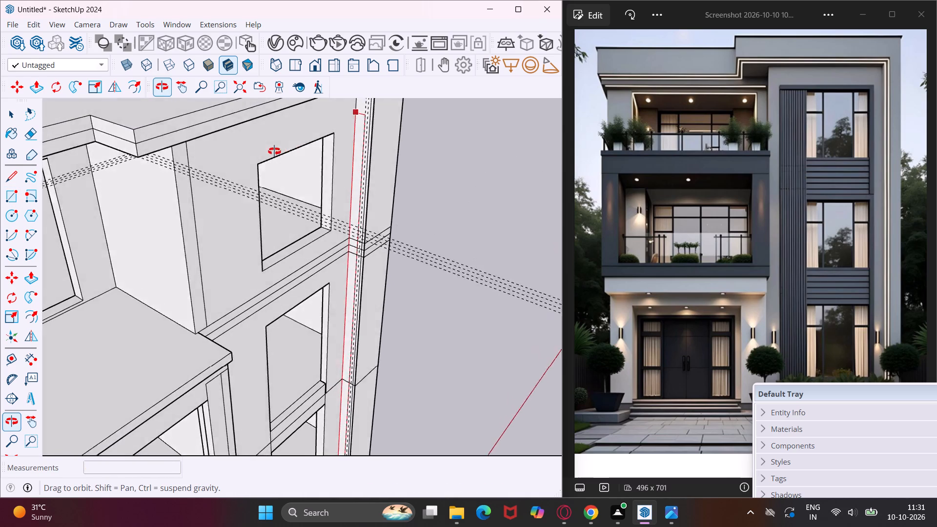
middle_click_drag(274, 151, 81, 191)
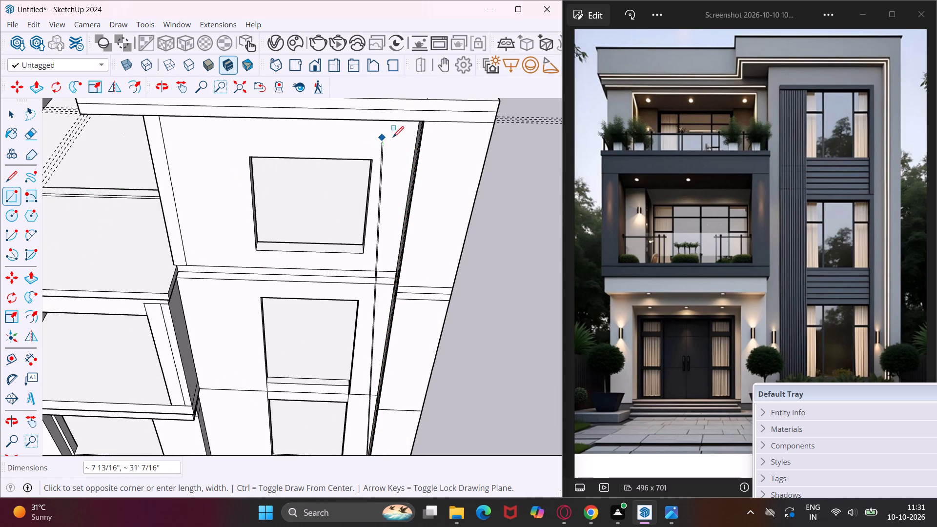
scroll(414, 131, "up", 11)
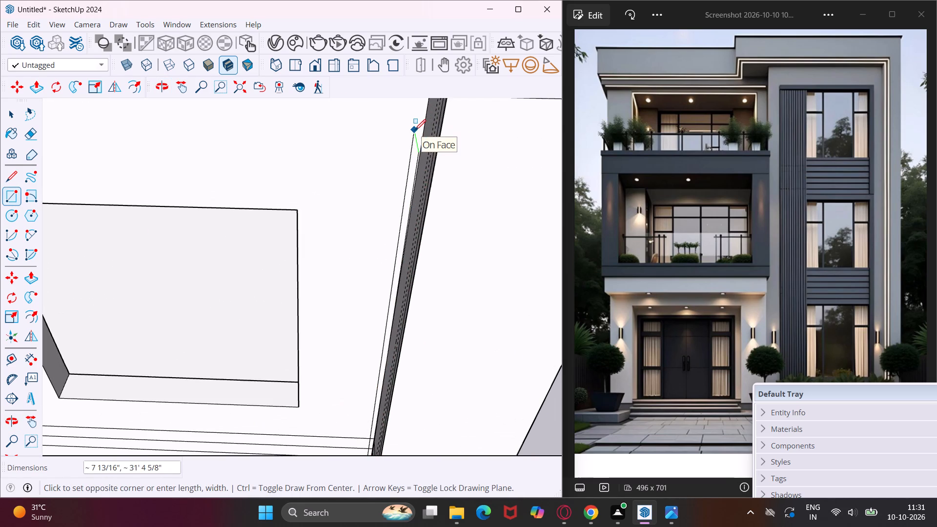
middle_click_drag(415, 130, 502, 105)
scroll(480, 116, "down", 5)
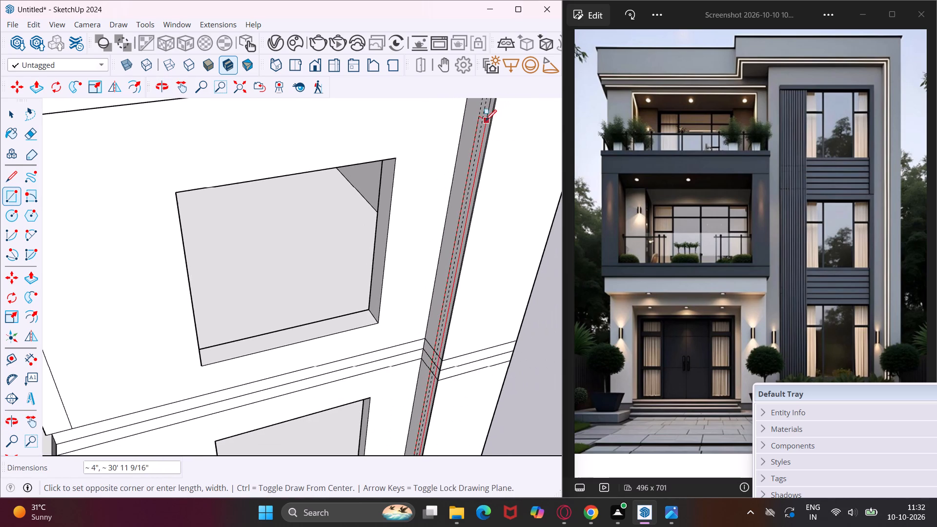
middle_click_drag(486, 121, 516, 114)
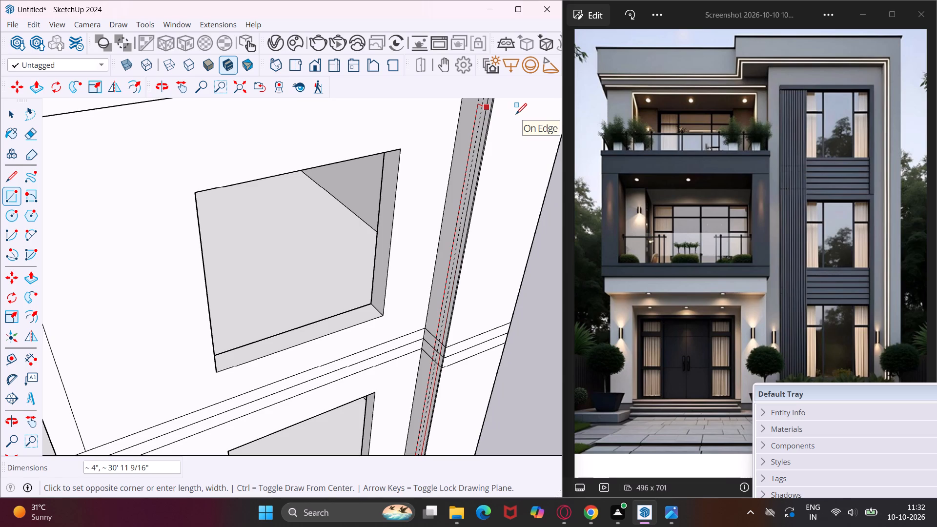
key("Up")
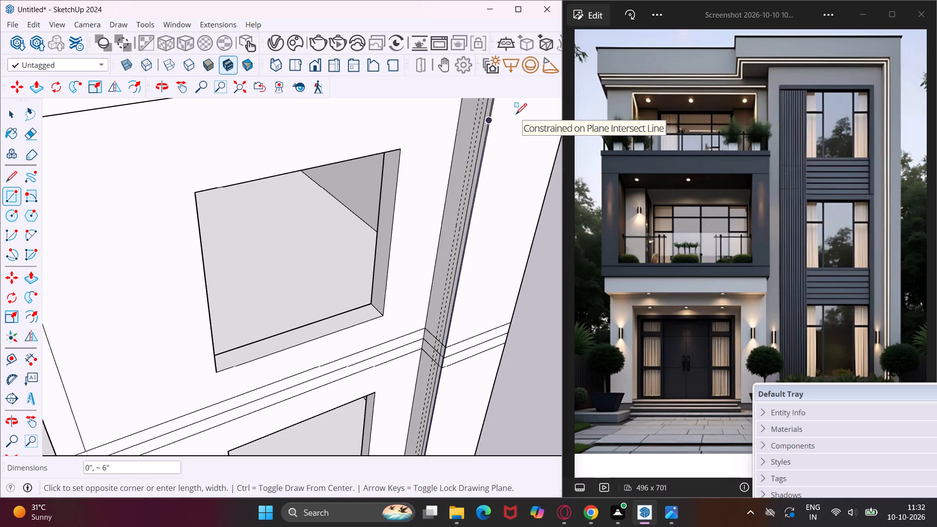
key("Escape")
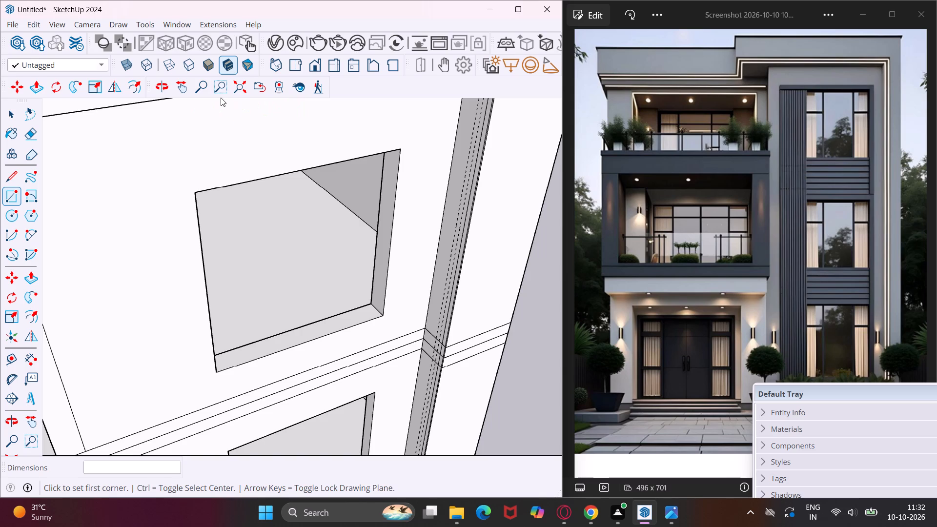
Draw a 2" by 32' 6" vertical rectangle down the end pier's inner side face, between the two remaining guides farther from its front edge.
left_click(182, 85)
left_click_drag(375, 136, 294, 190)
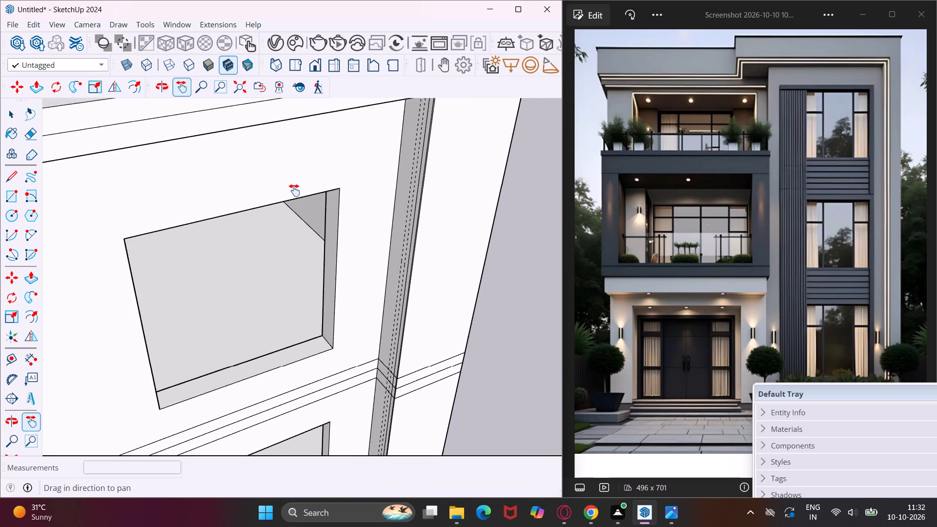
left_click_drag(294, 190, 269, 212)
middle_click_drag(379, 163, 439, 95)
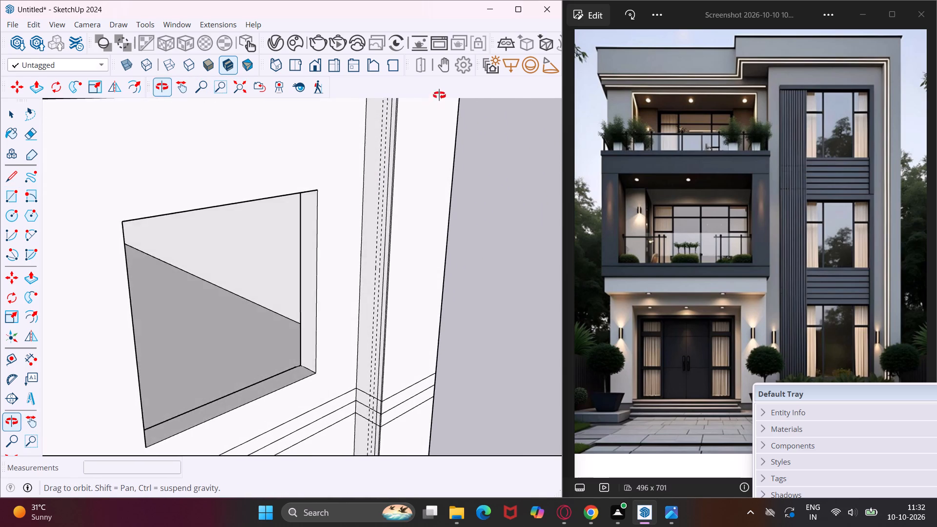
middle_click_drag(439, 95, 443, 89)
left_click_drag(352, 146, 304, 230)
middle_click_drag(304, 230, 341, 178)
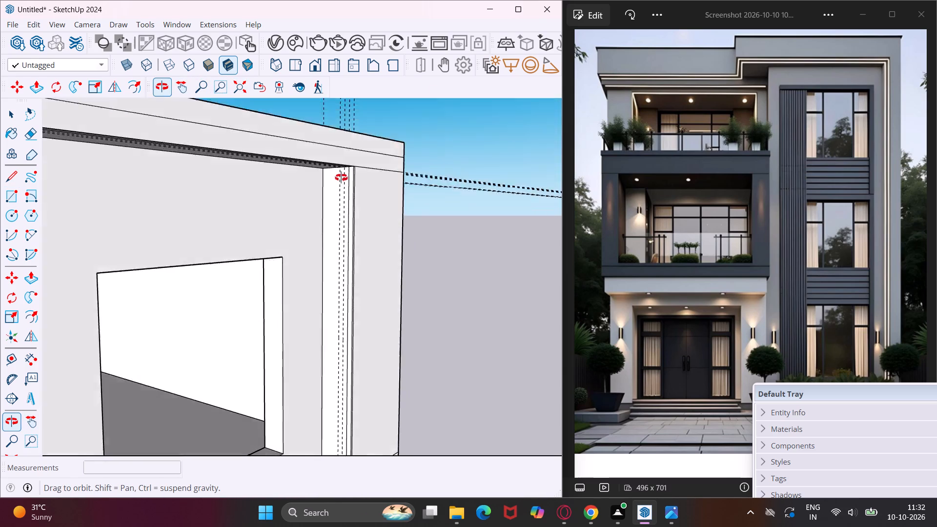
middle_click_drag(341, 178, 363, 141)
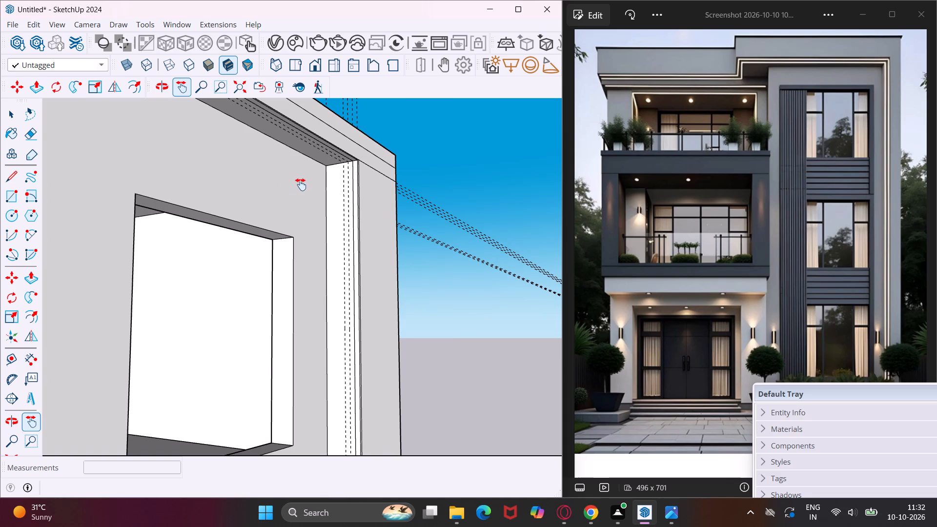
left_click(16, 189)
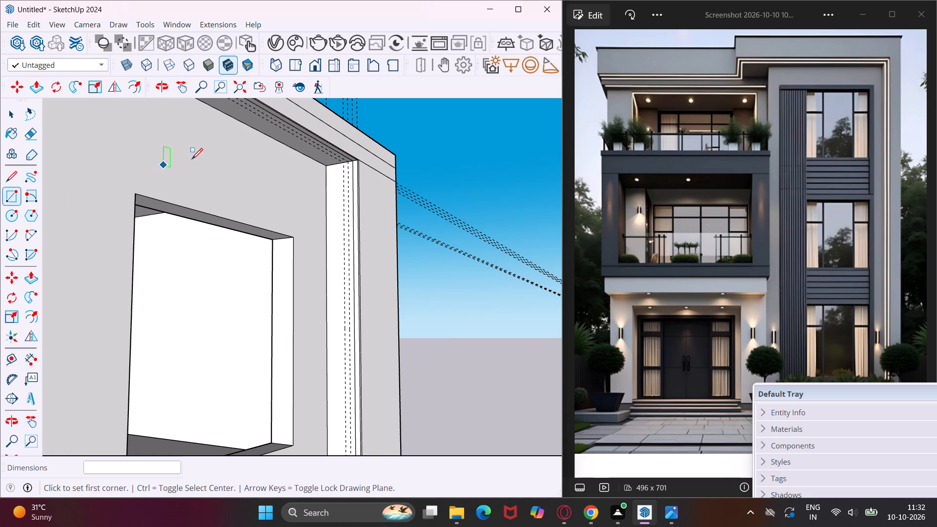
scroll(340, 163, "up", 8)
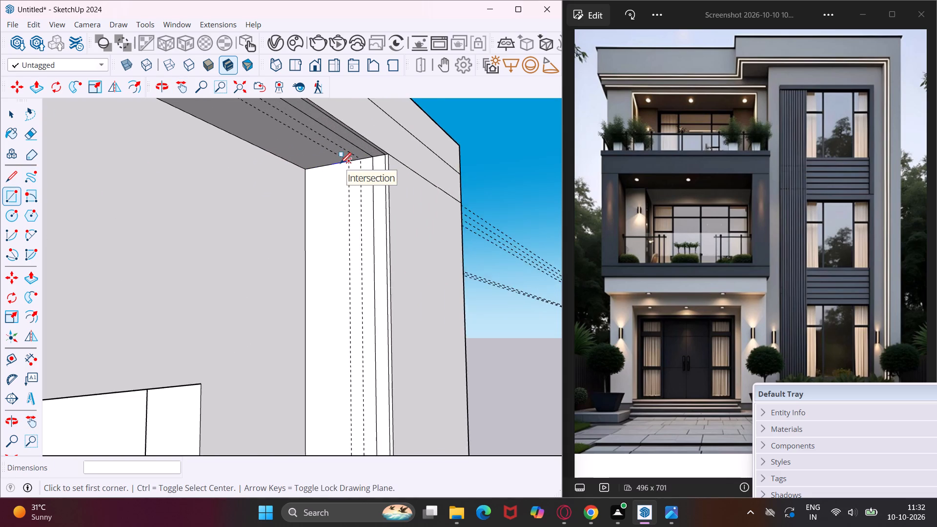
scroll(340, 163, "up", 7)
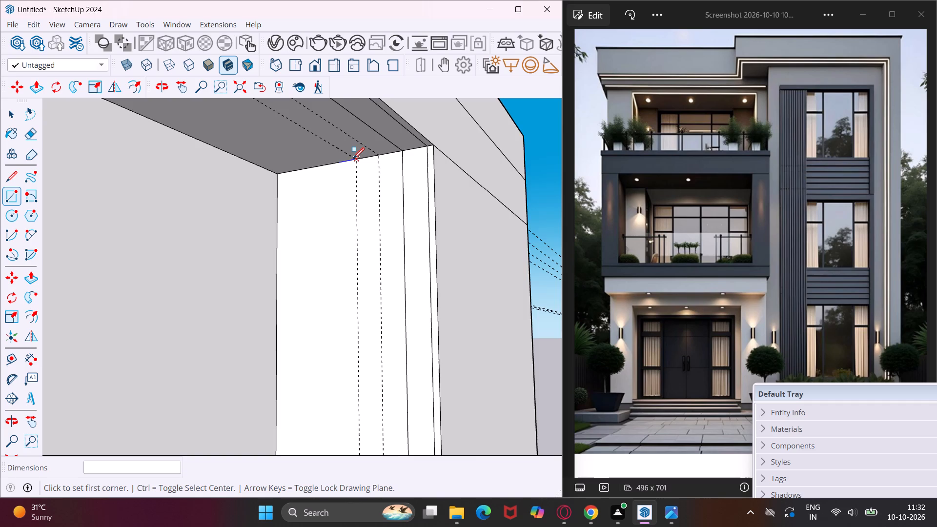
scroll(353, 159, "up", 8)
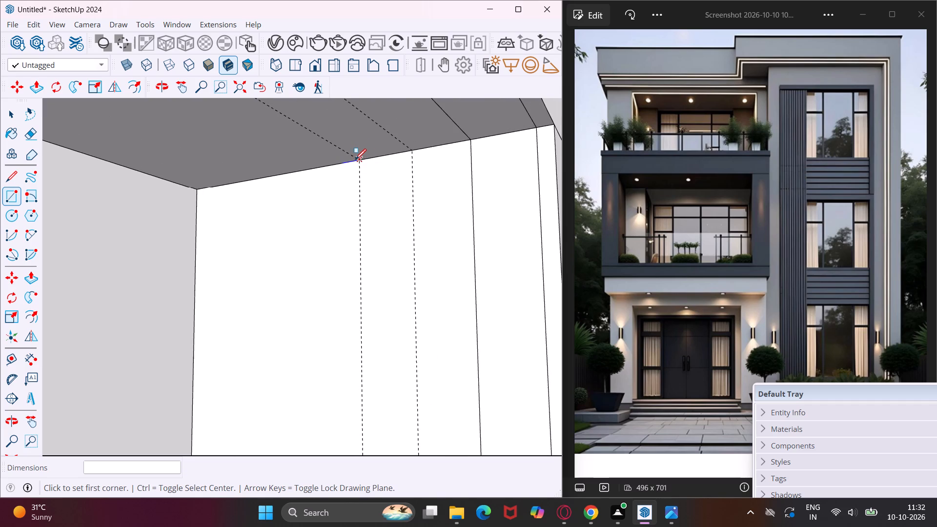
scroll(358, 162, "up", 10)
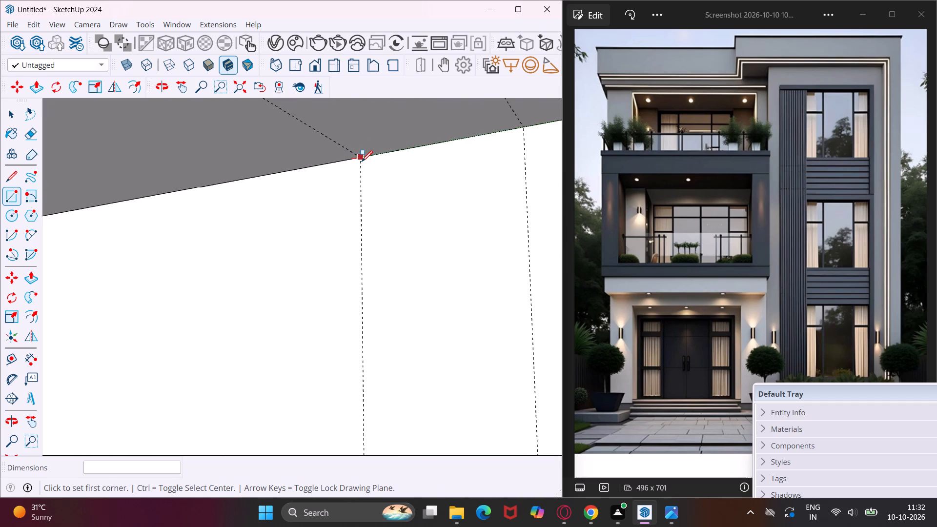
left_click(361, 158)
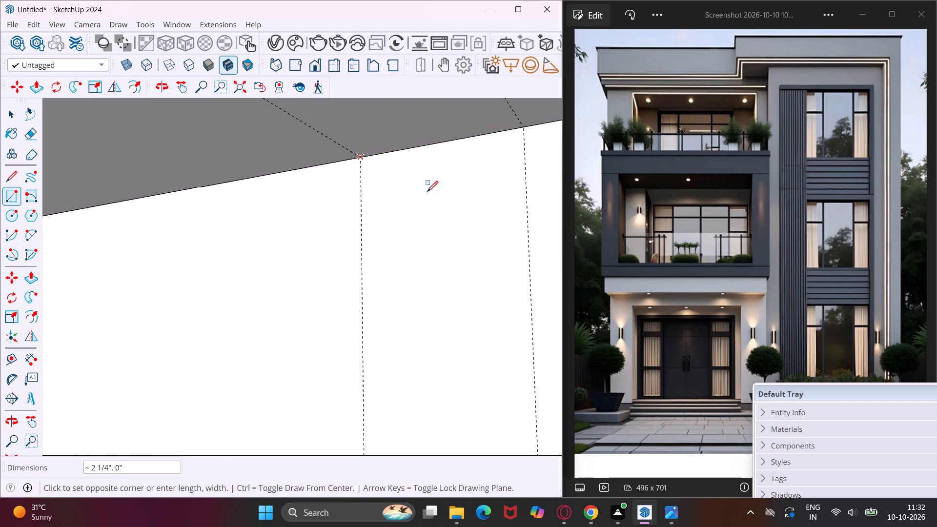
scroll(430, 198, "down", 20)
scroll(430, 198, "down", 17)
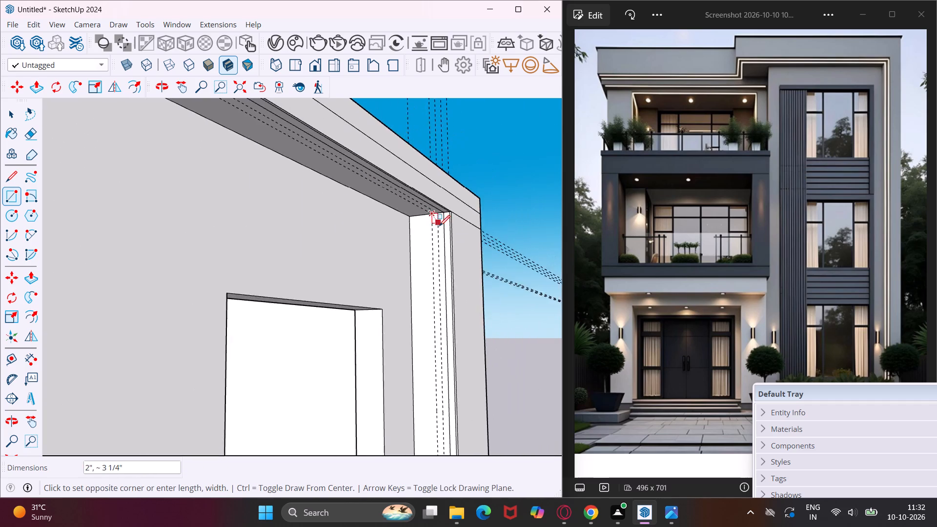
scroll(439, 226, "down", 20)
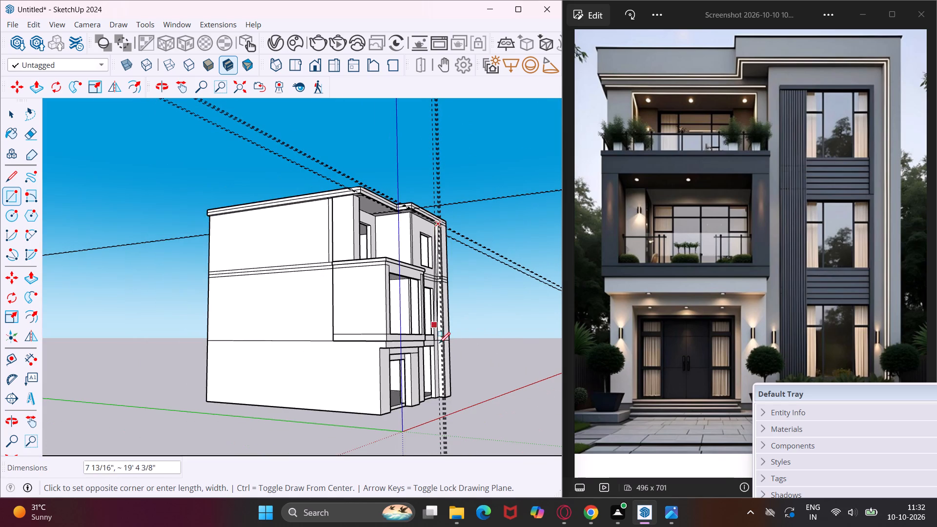
scroll(442, 408, "up", 2)
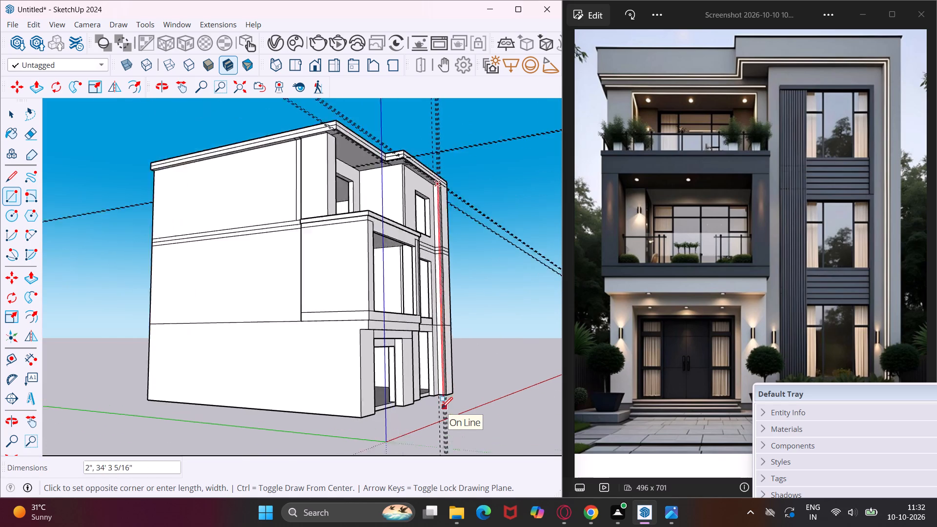
scroll(442, 408, "up", 20)
scroll(442, 408, "up", 14)
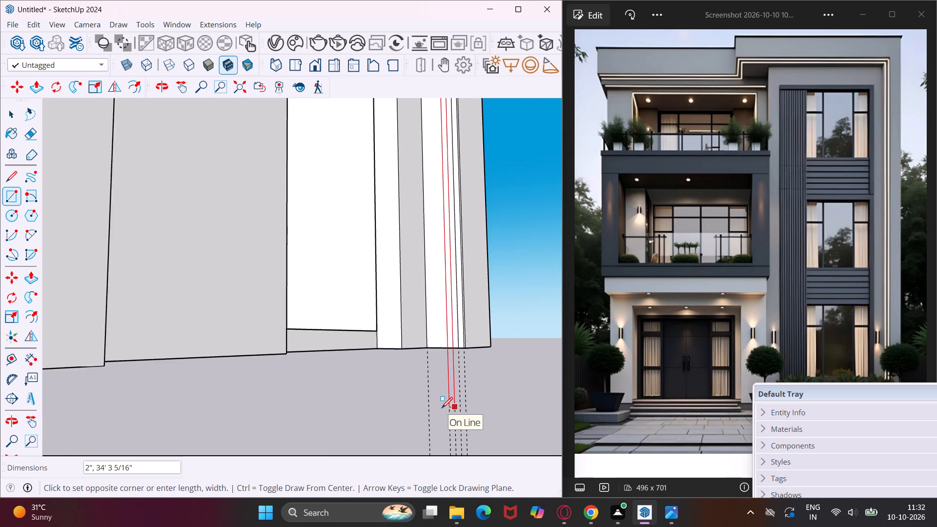
scroll(442, 408, "up", 5)
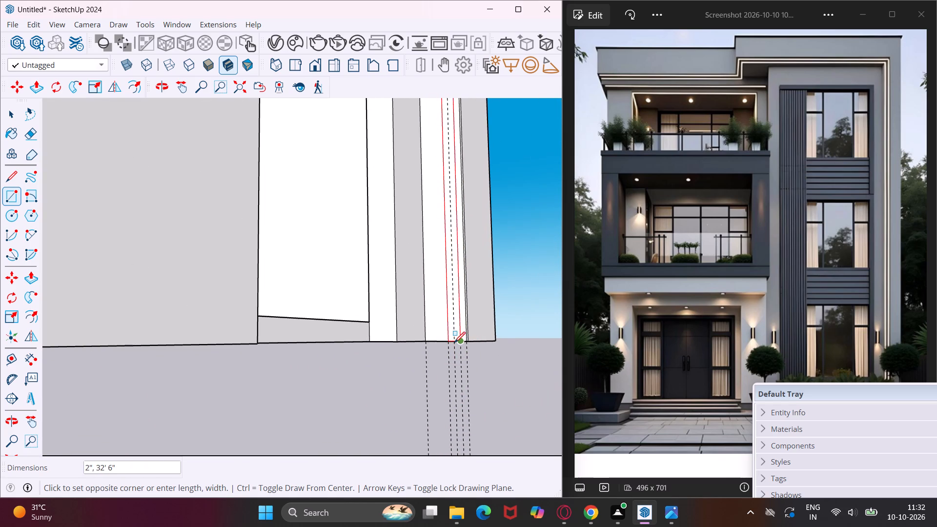
scroll(454, 343, "up", 20)
scroll(454, 343, "up", 9)
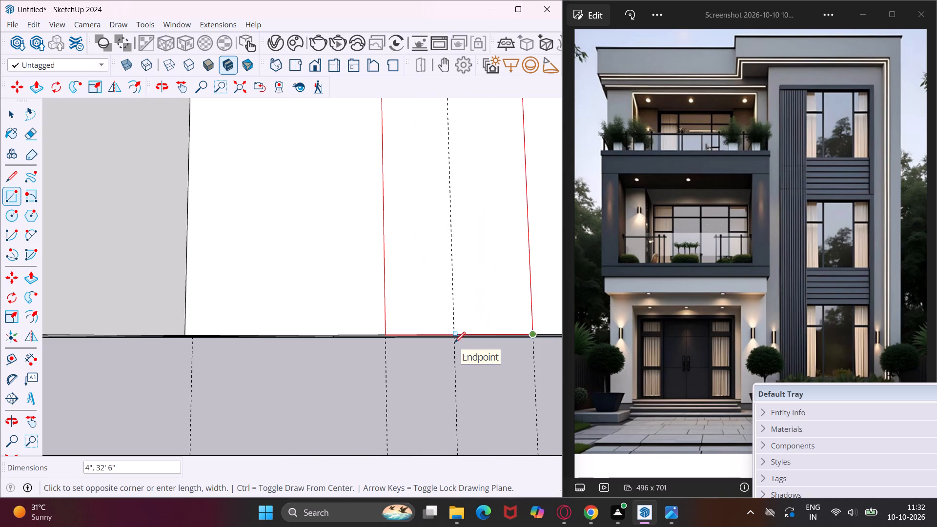
scroll(453, 334, "up", 10)
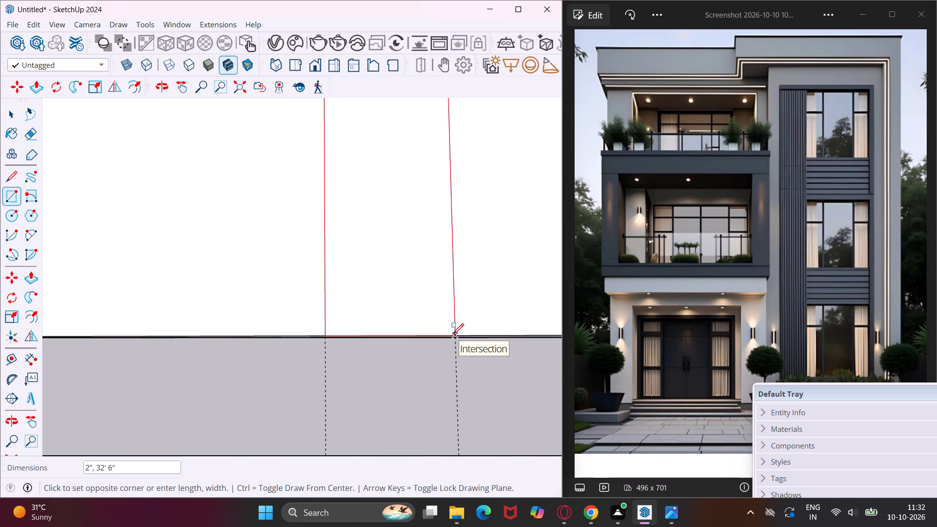
left_click(454, 336)
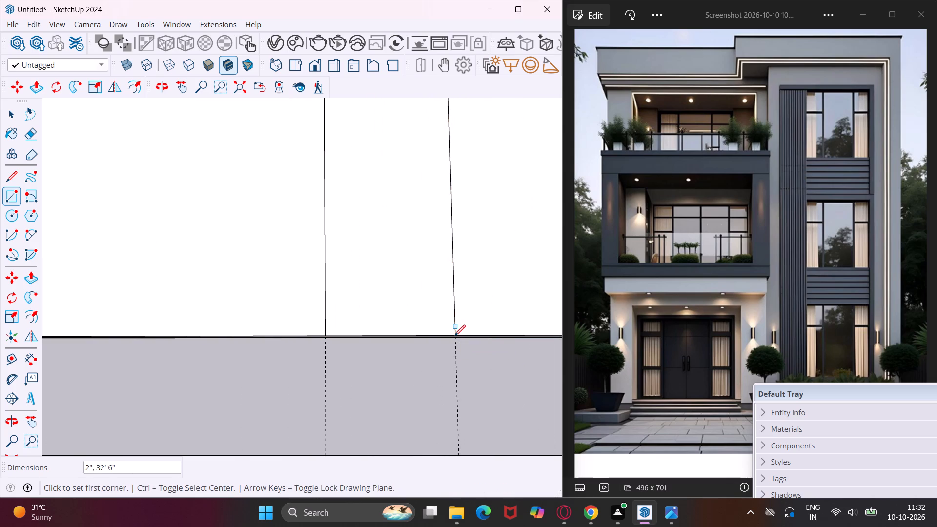
Draw a 2" by about 14' 9 15/16" rectangle along the window bay roof's underside, from the new pier strip's top to the return's guide intersection.
scroll(427, 271, "down", 6)
middle_click_drag(431, 226, 375, 360)
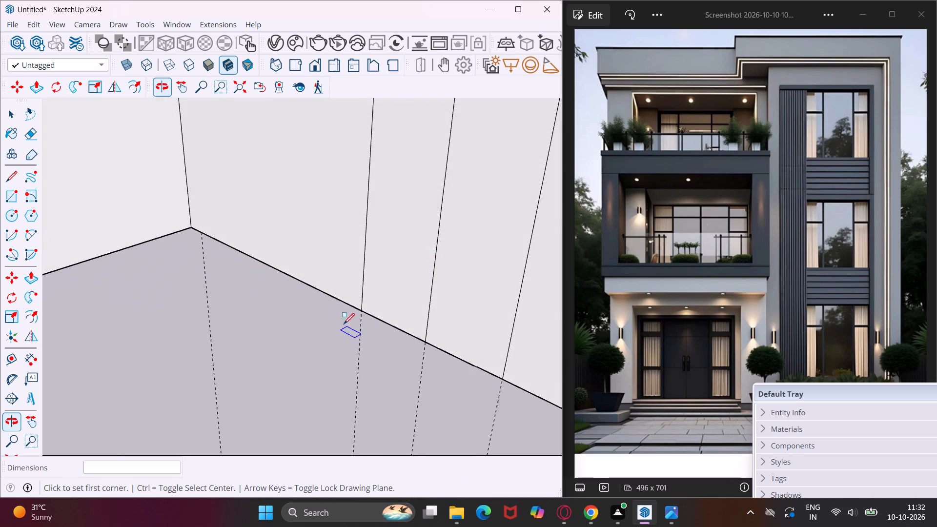
scroll(336, 320, "down", 14)
scroll(335, 320, "down", 11)
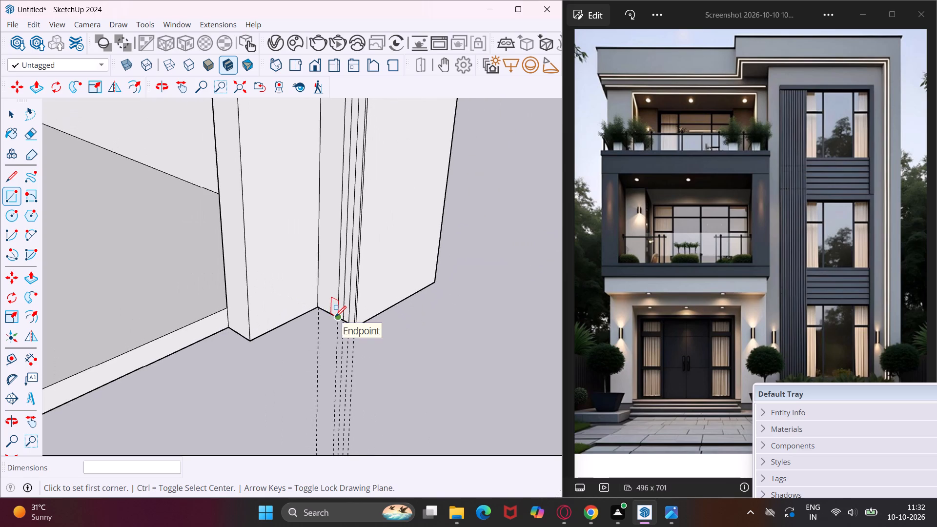
scroll(335, 335, "down", 17)
scroll(346, 349, "down", 5)
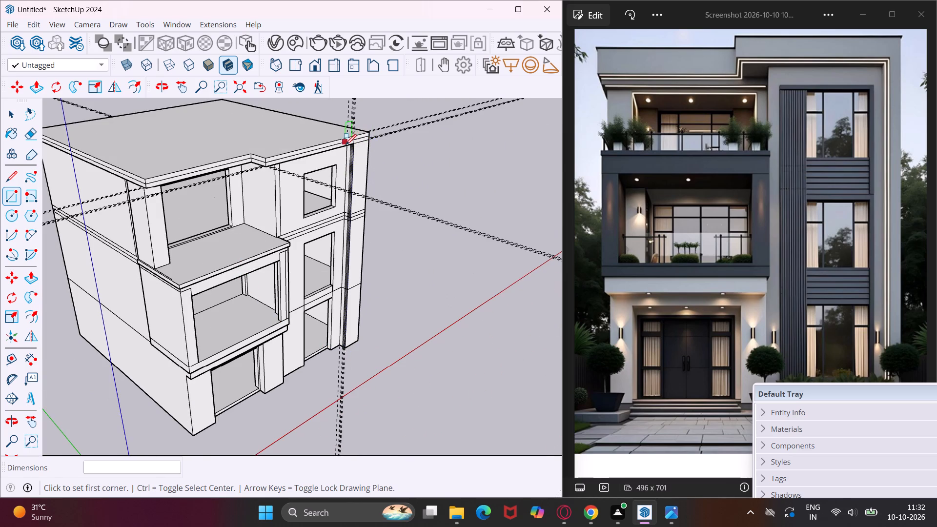
scroll(346, 145, "up", 15)
middle_click_drag(346, 145, 437, 85)
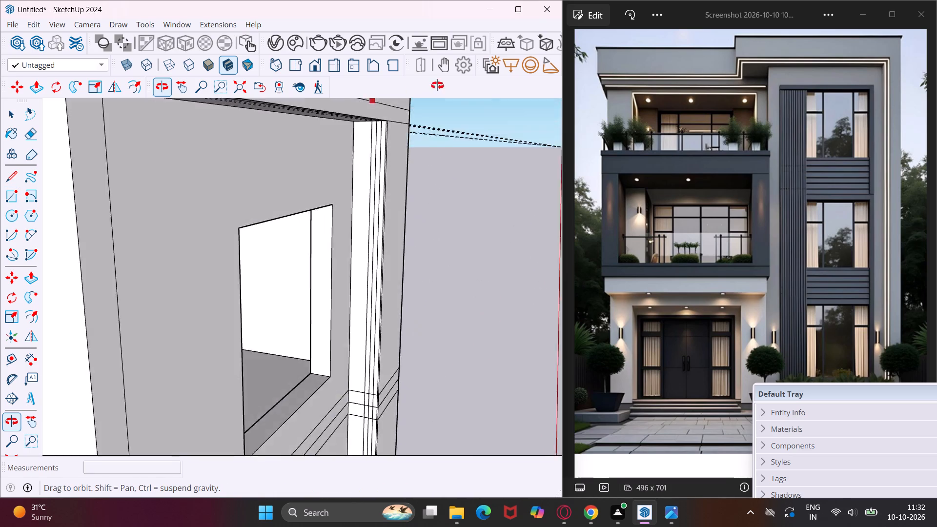
middle_click_drag(437, 85, 489, 71)
scroll(371, 121, "up", 2)
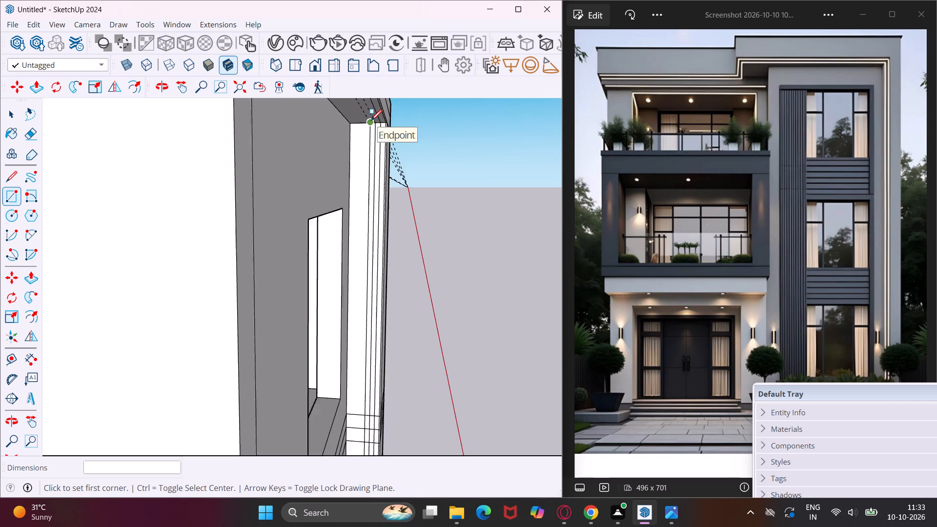
scroll(371, 121, "up", 17)
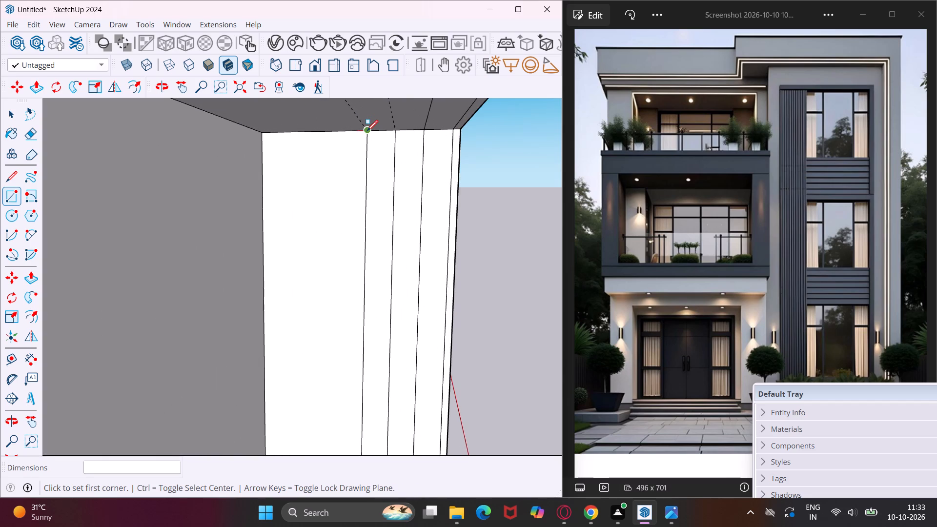
left_click(367, 131)
scroll(391, 116, "down", 9)
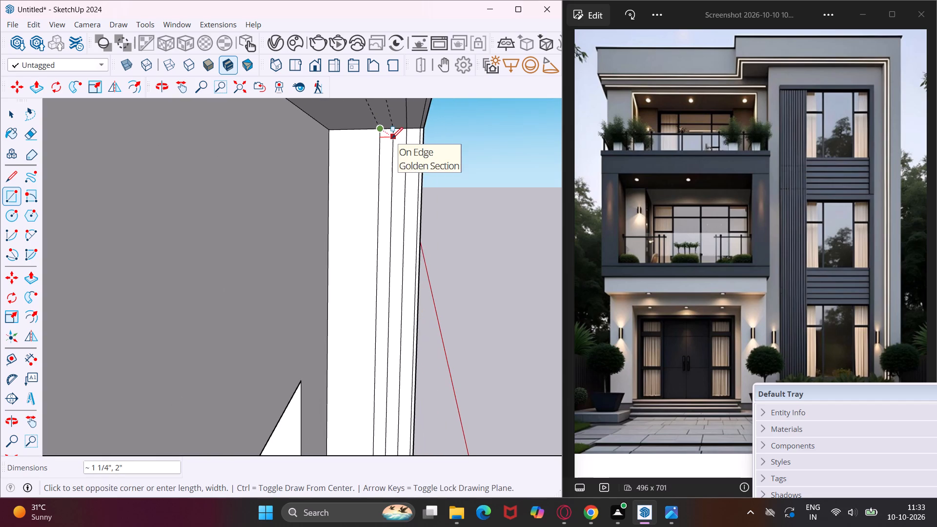
middle_click_drag(392, 138, 383, 173)
scroll(384, 165, "down", 7)
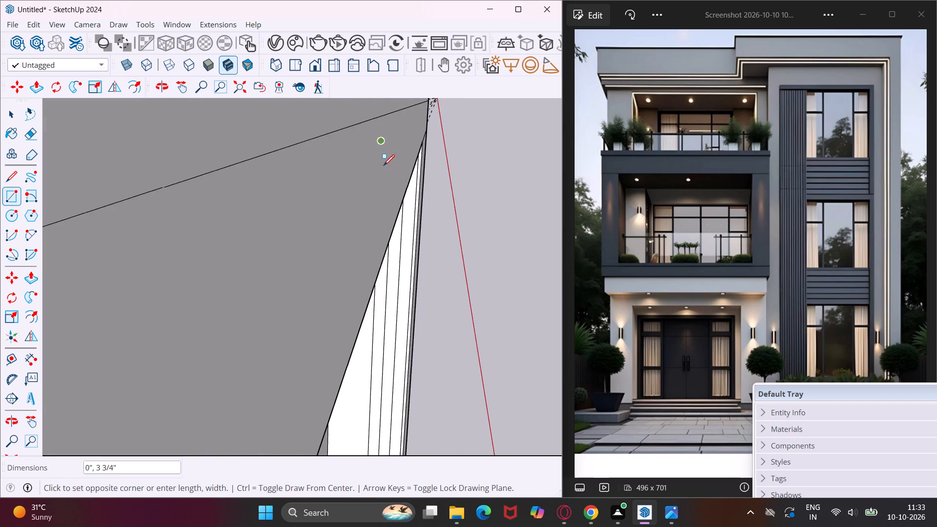
scroll(384, 165, "down", 10)
scroll(384, 164, "down", 12)
scroll(385, 163, "up", 1)
scroll(385, 163, "down", 1)
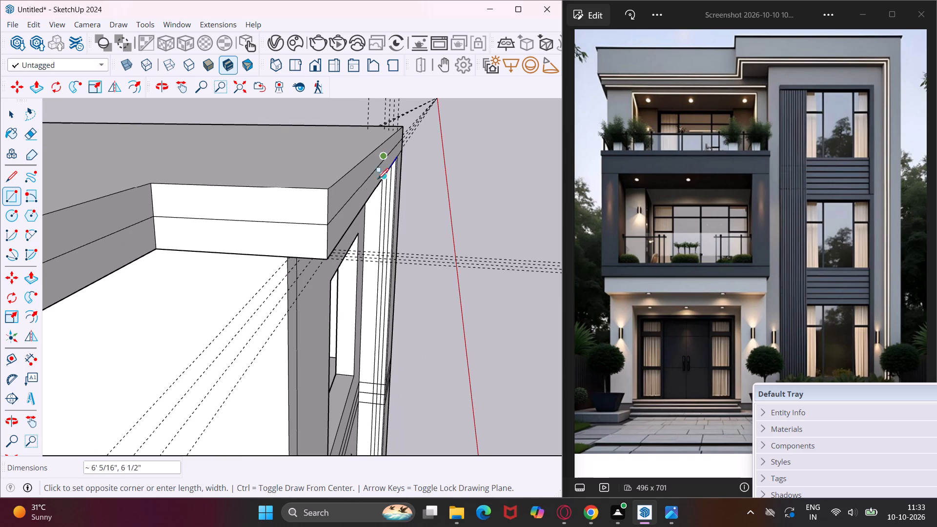
middle_click_drag(314, 243, 317, 238)
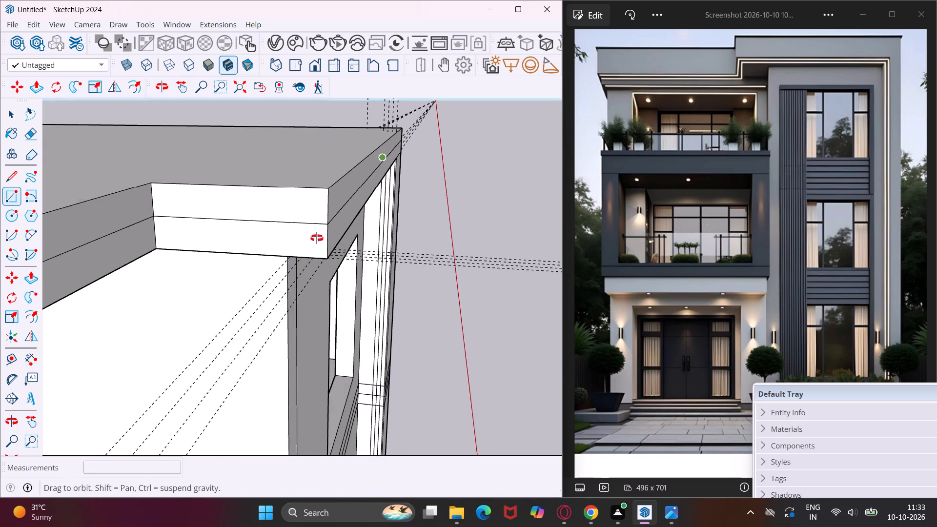
middle_click_drag(317, 238, 384, 133)
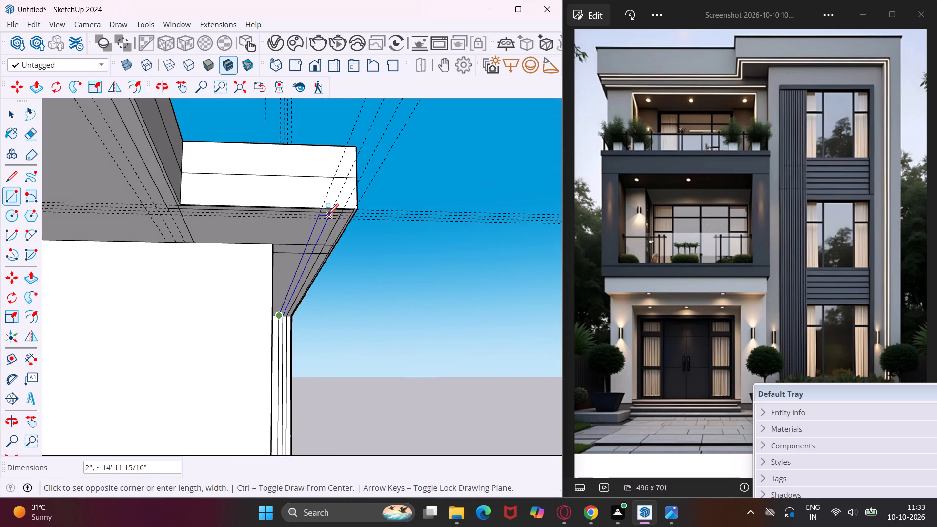
scroll(327, 216, "up", 15)
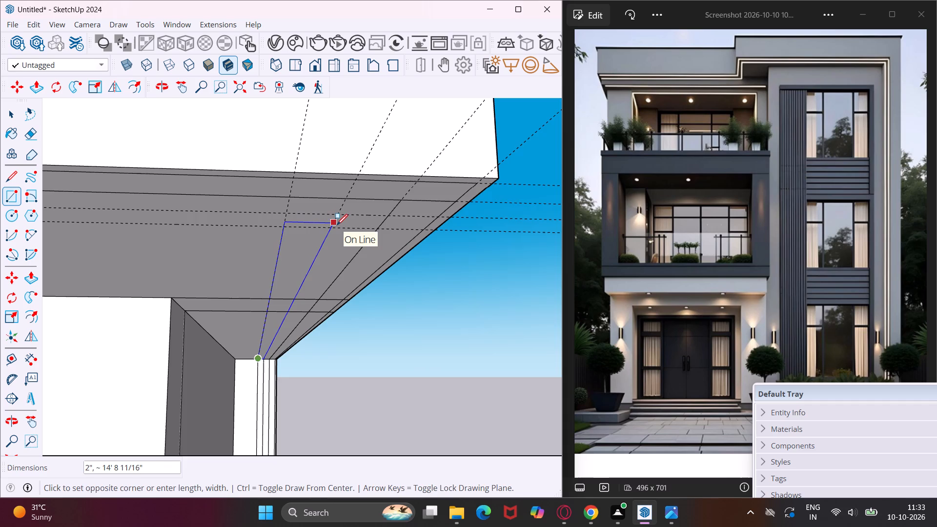
middle_click_drag(337, 225, 355, 153)
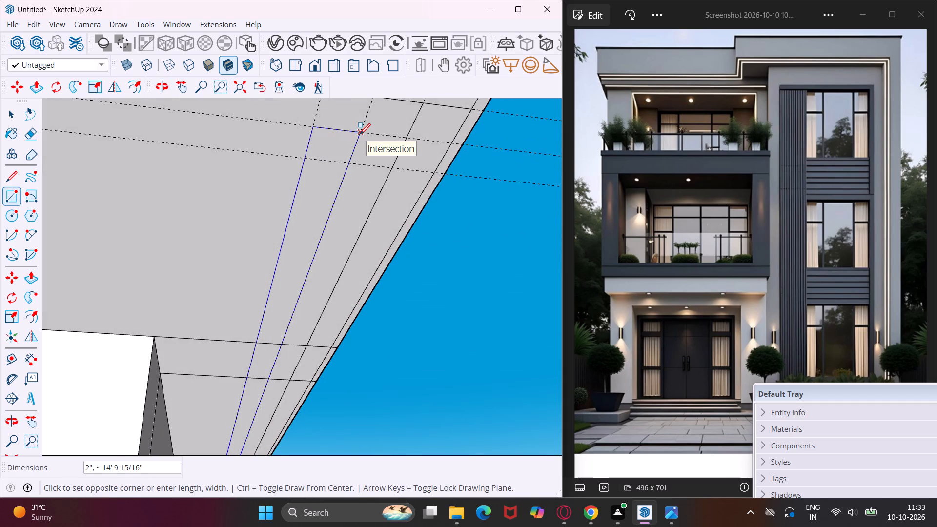
left_click(360, 134)
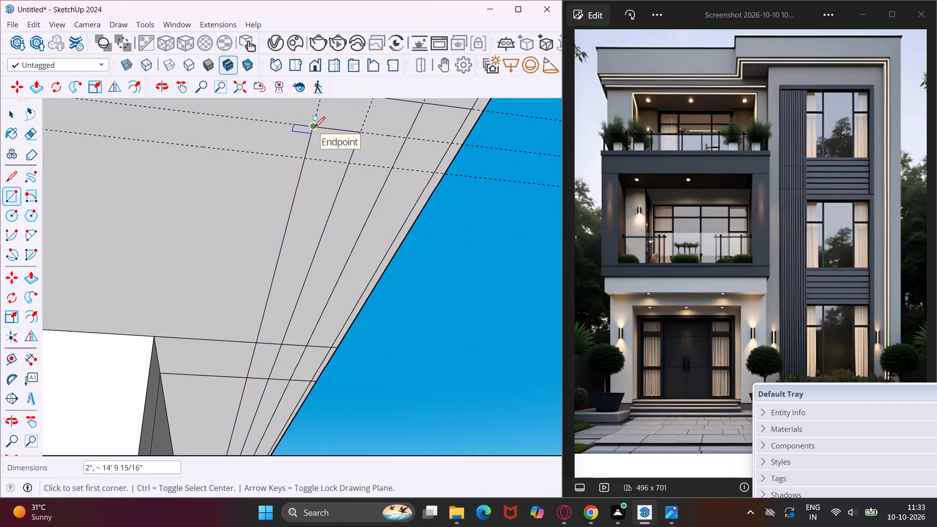
Draw a 2" by about 2' 7 5/8" rectangle along the roof return's underside, from the window bay strip's corner to the balcony roof's guide intersection.
scroll(314, 127, "up", 11)
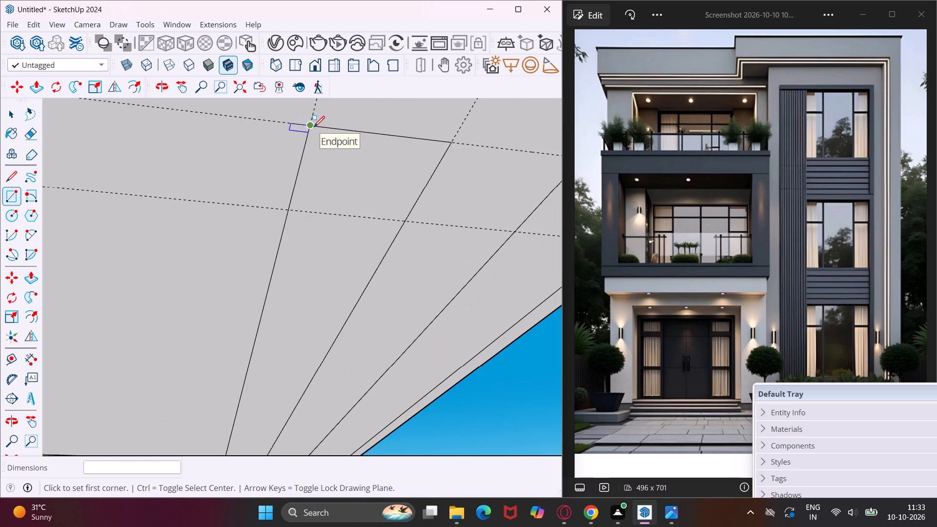
left_click(310, 123)
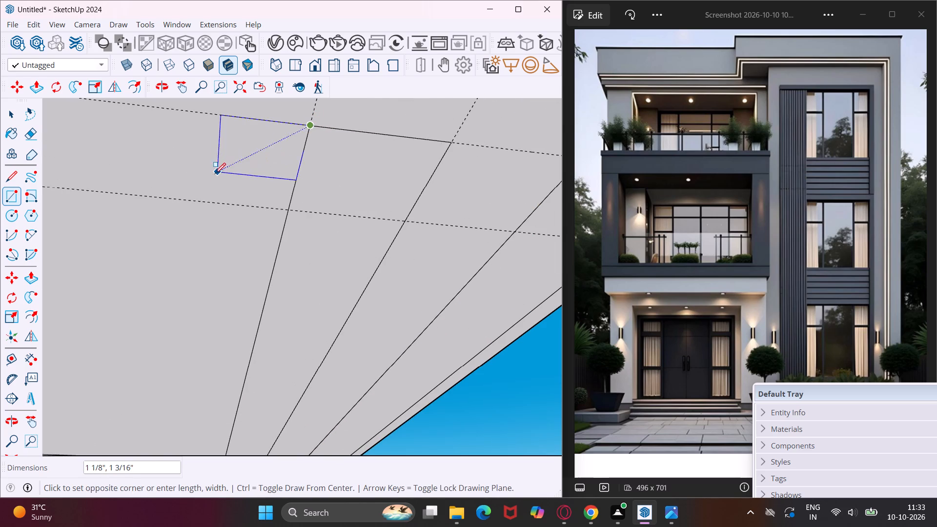
scroll(211, 205, "down", 5)
middle_click_drag(209, 206, 96, 229)
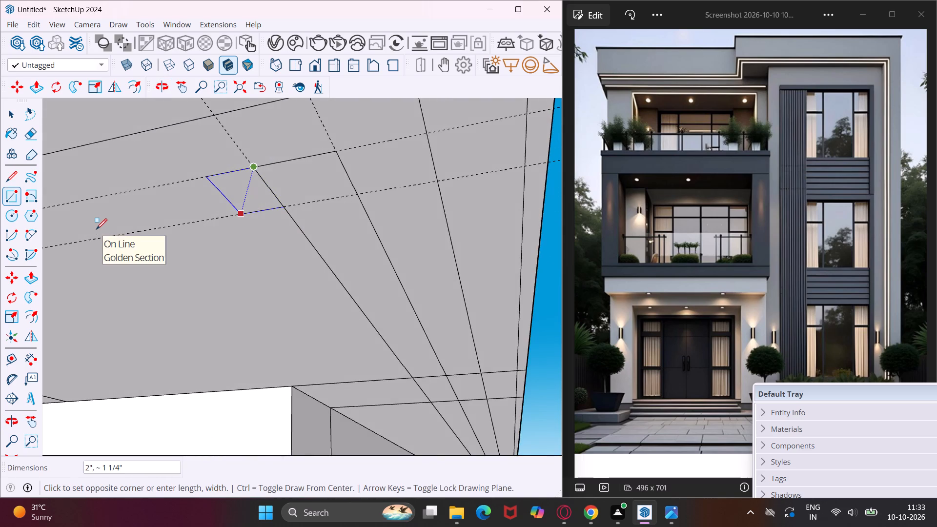
scroll(96, 229, "down", 11)
middle_click_drag(98, 229, 138, 229)
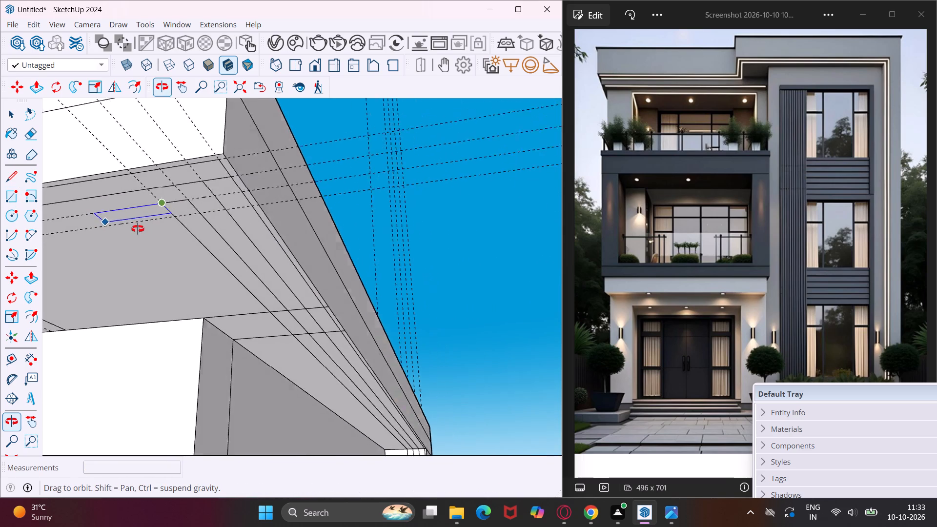
middle_click_drag(138, 229, 350, 255)
scroll(333, 246, "down", 4)
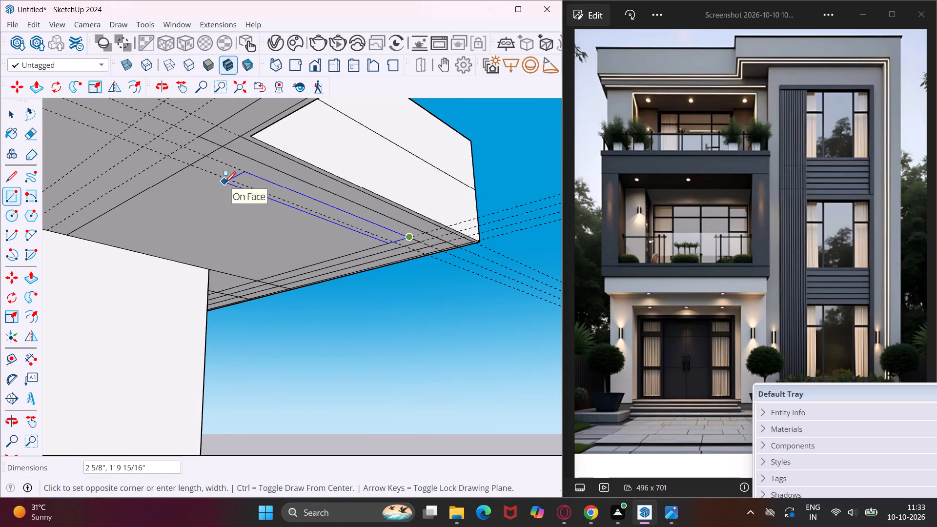
middle_click_drag(225, 182, 265, 186)
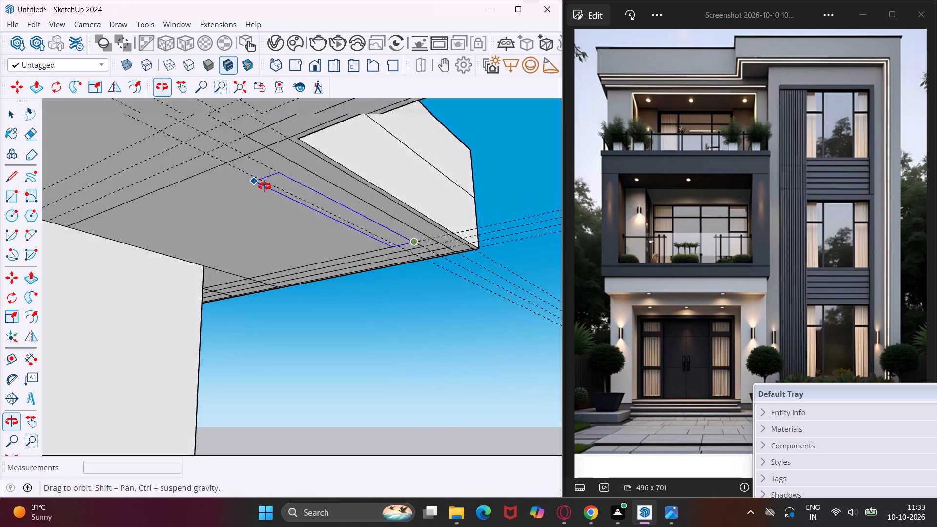
middle_click_drag(265, 186, 312, 197)
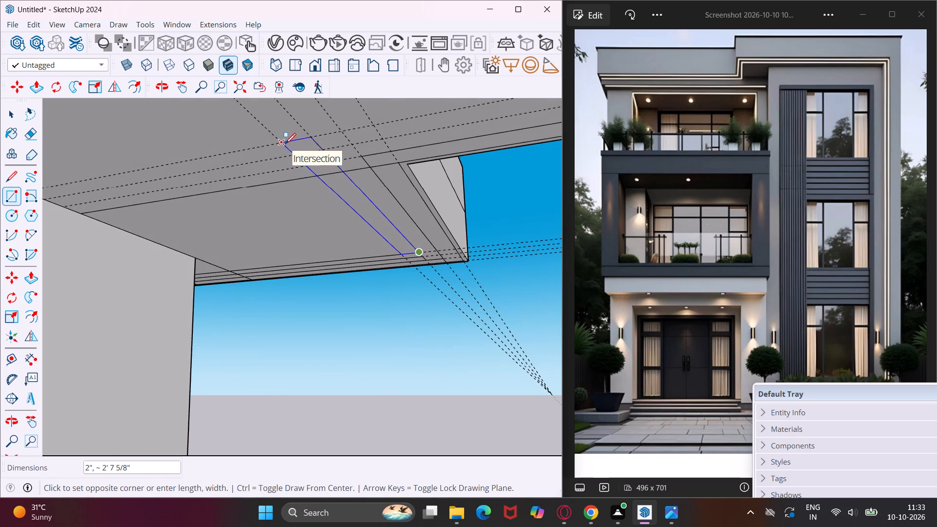
scroll(285, 144, "up", 9)
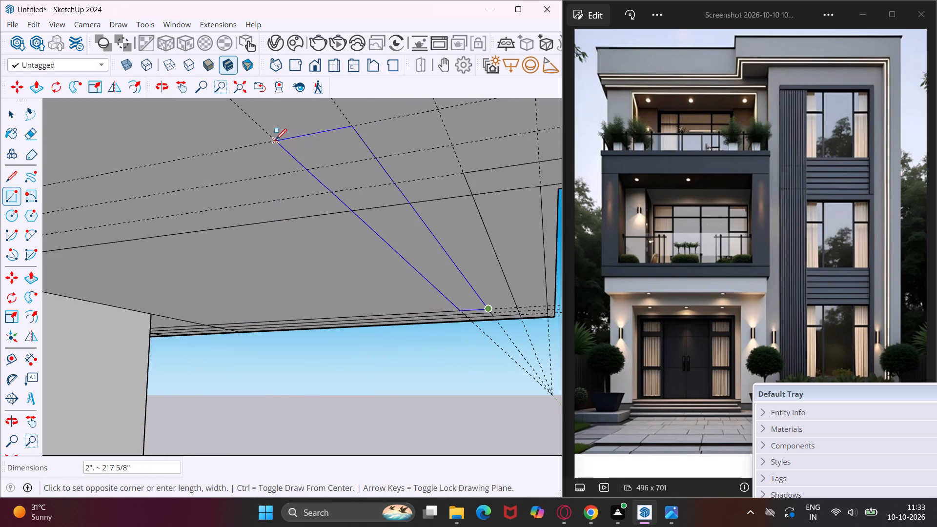
left_click(276, 140)
Draw a 2" by about 14' 3 5/8" rectangle along the upper balcony roof's underside, from the return strip's corner to the roof's far edge.
scroll(390, 128, "down", 1)
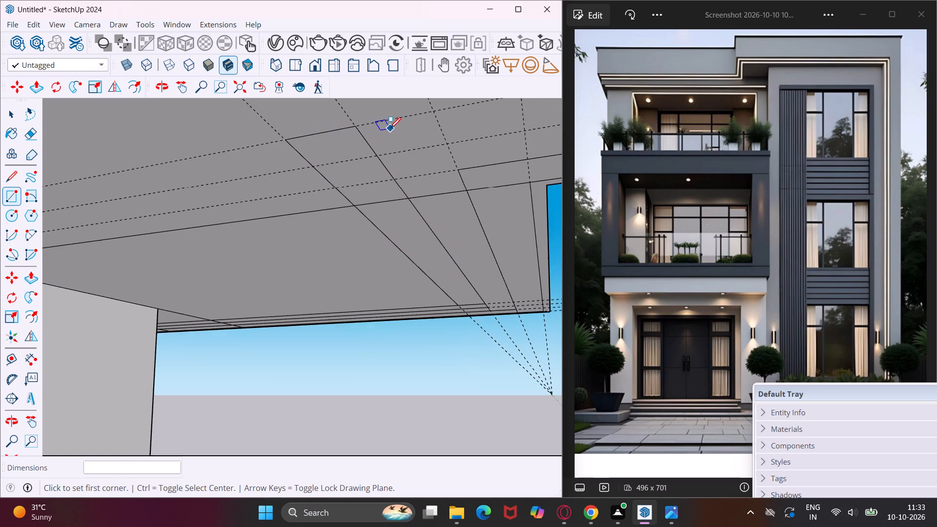
middle_click_drag(390, 128, 318, 142)
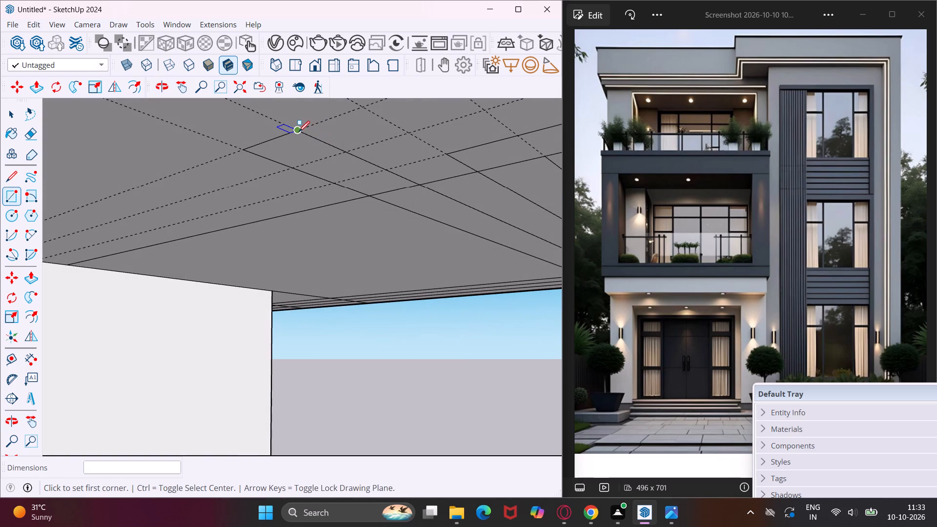
left_click(299, 131)
middle_click_drag(471, 117, 406, 148)
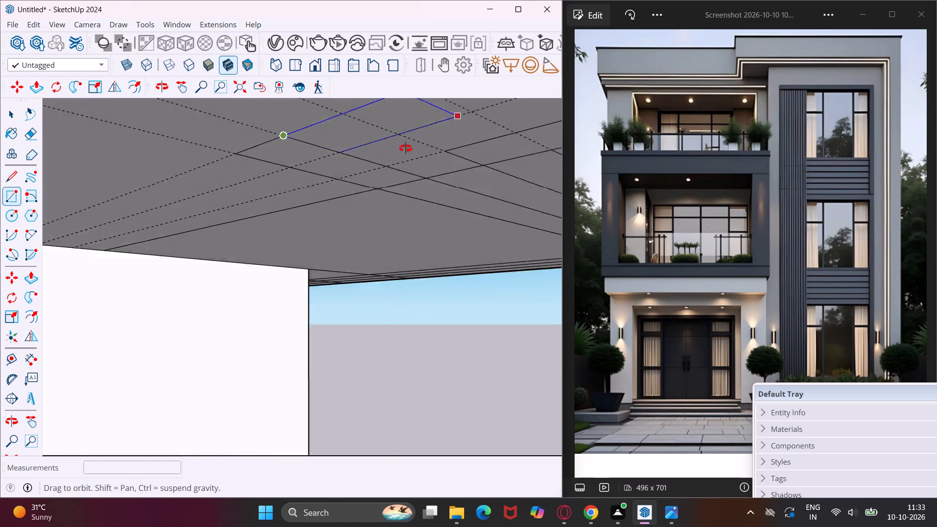
middle_click_drag(406, 148, 283, 165)
scroll(283, 159, "down", 10)
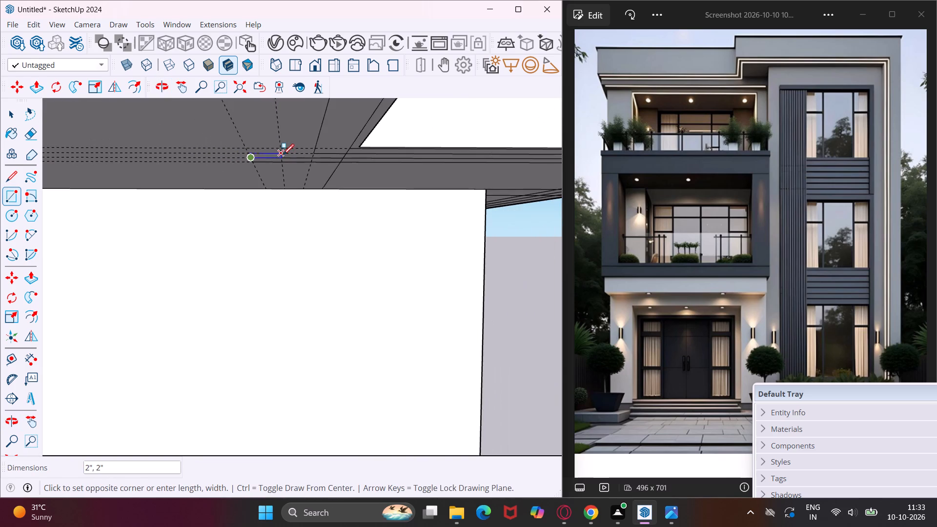
scroll(283, 155, "down", 20)
scroll(285, 150, "down", 4)
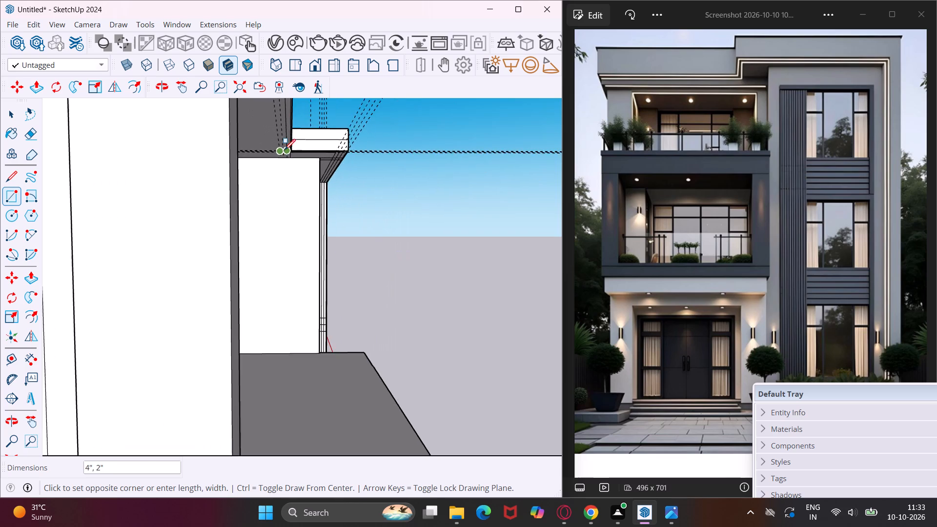
scroll(286, 149, "down", 5)
middle_click_drag(286, 149, 287, 185)
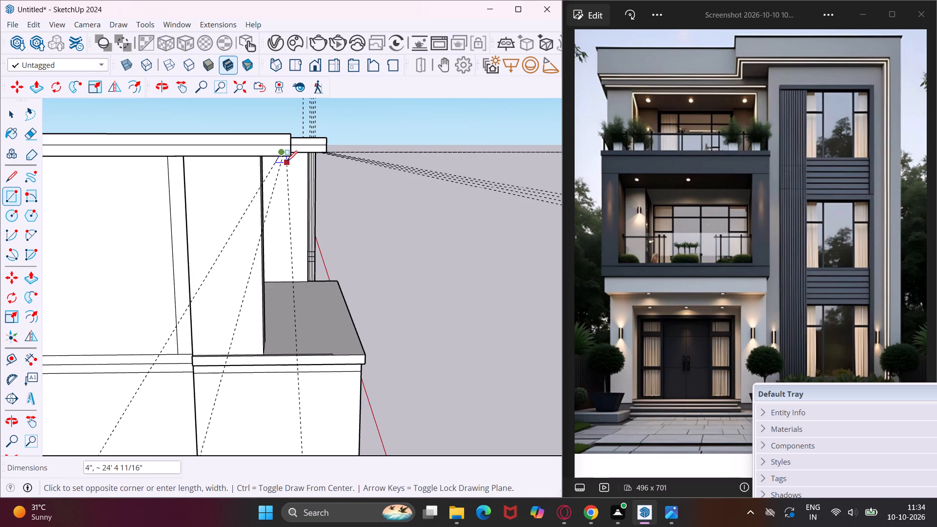
scroll(285, 159, "up", 12)
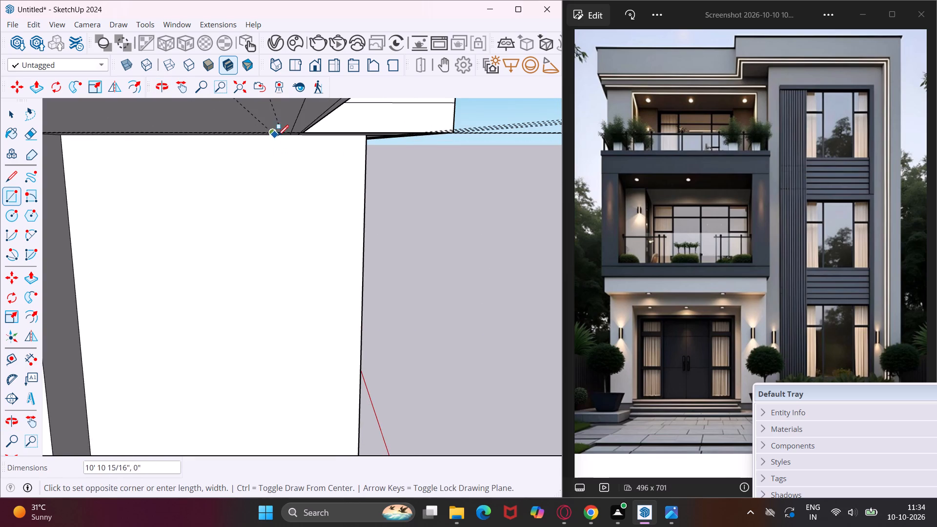
scroll(279, 129, "down", 10)
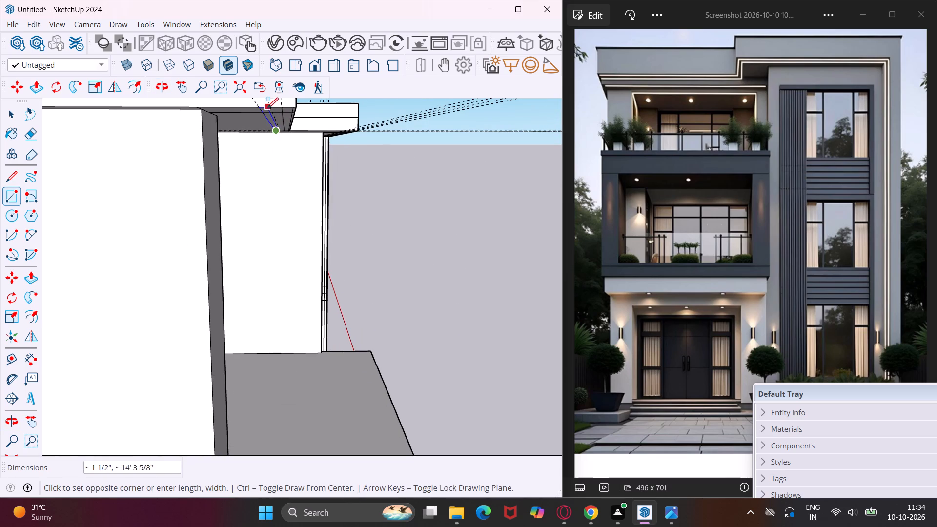
scroll(267, 108, "up", 12)
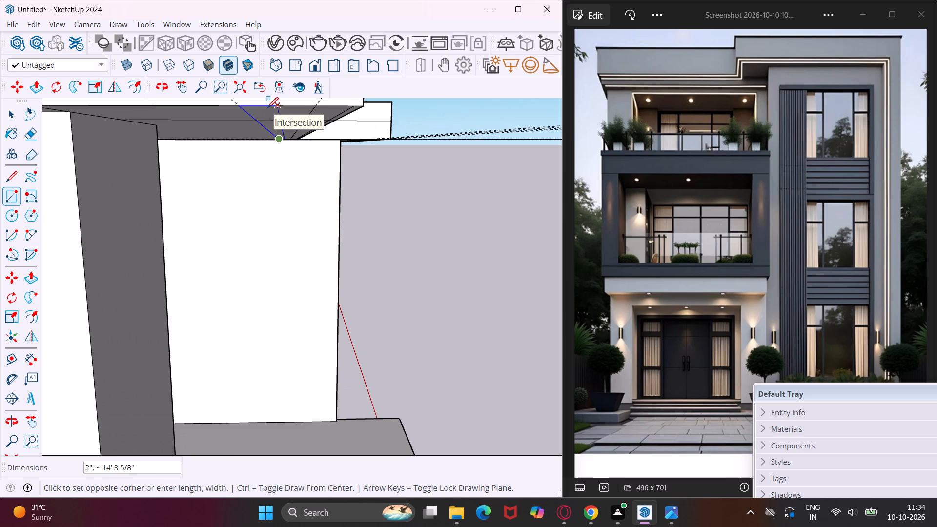
scroll(278, 103, "up", 5)
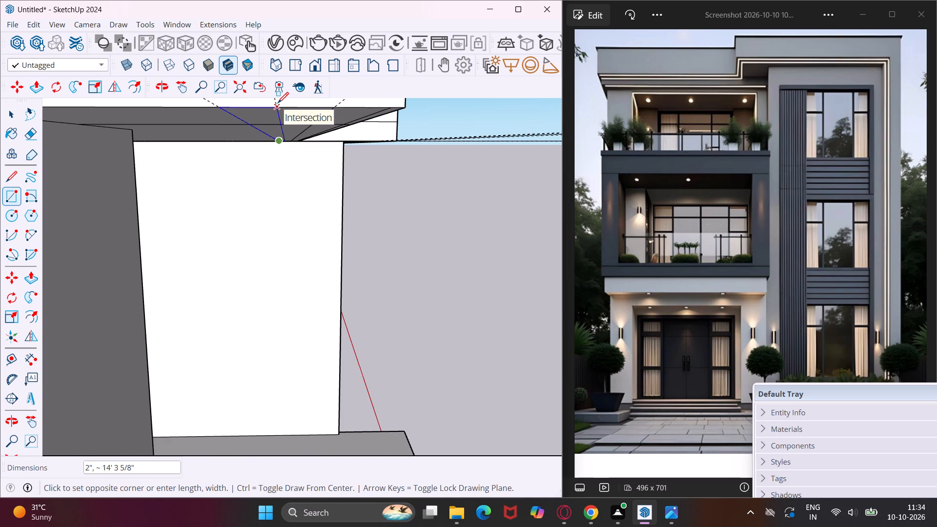
scroll(278, 103, "up", 7)
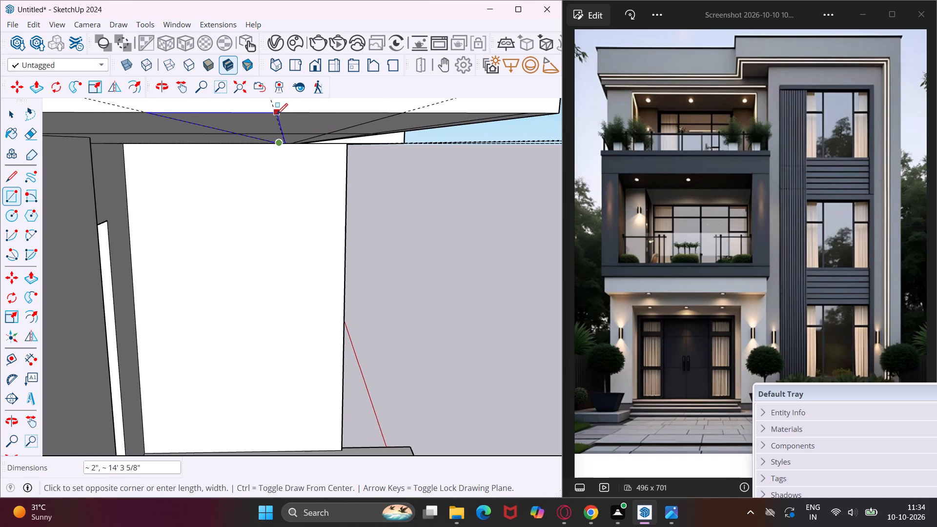
scroll(274, 114, "up", 6)
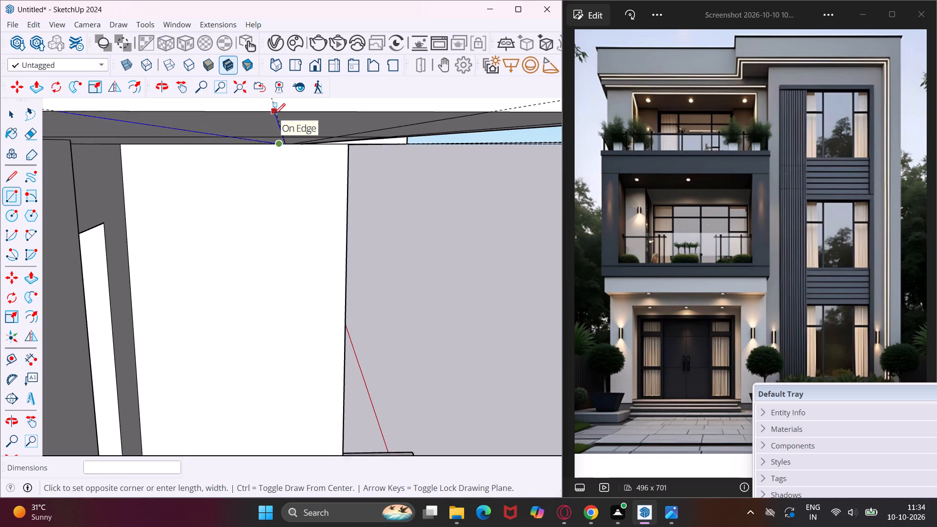
scroll(274, 114, "up", 6)
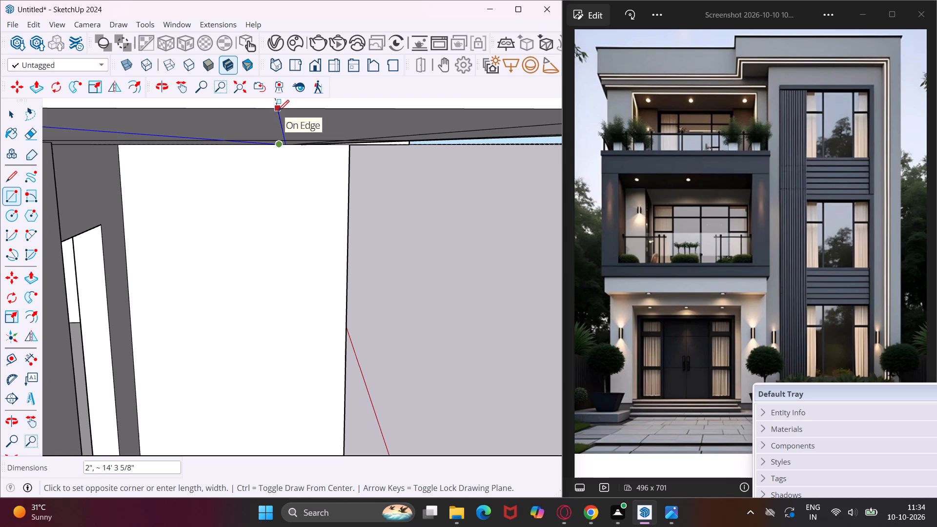
left_click(278, 111)
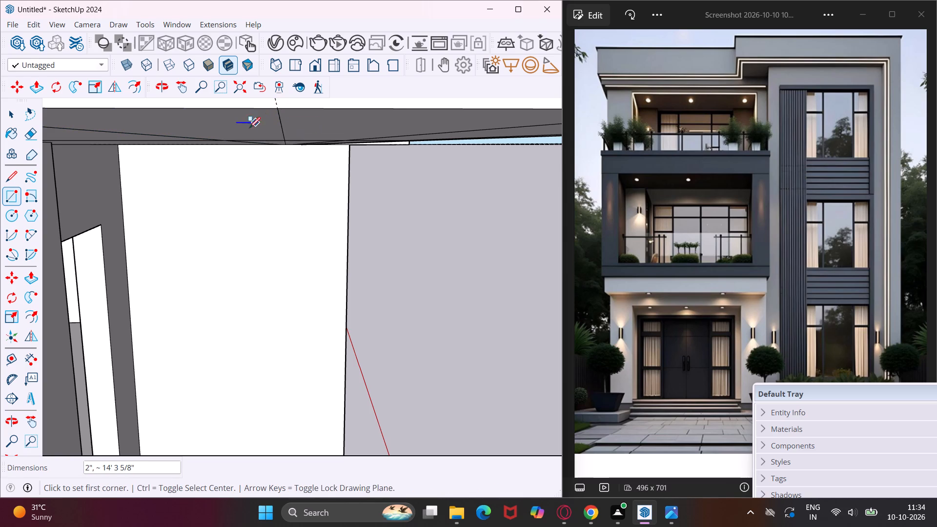
middle_click_drag(245, 132, 183, 174)
scroll(176, 168, "down", 11)
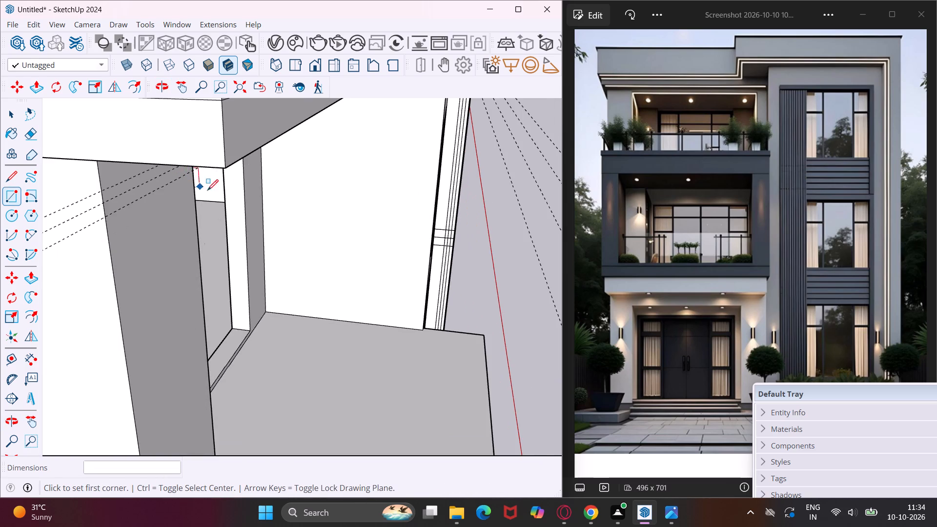
middle_click_drag(228, 191, 88, 219)
scroll(87, 218, "down", 9)
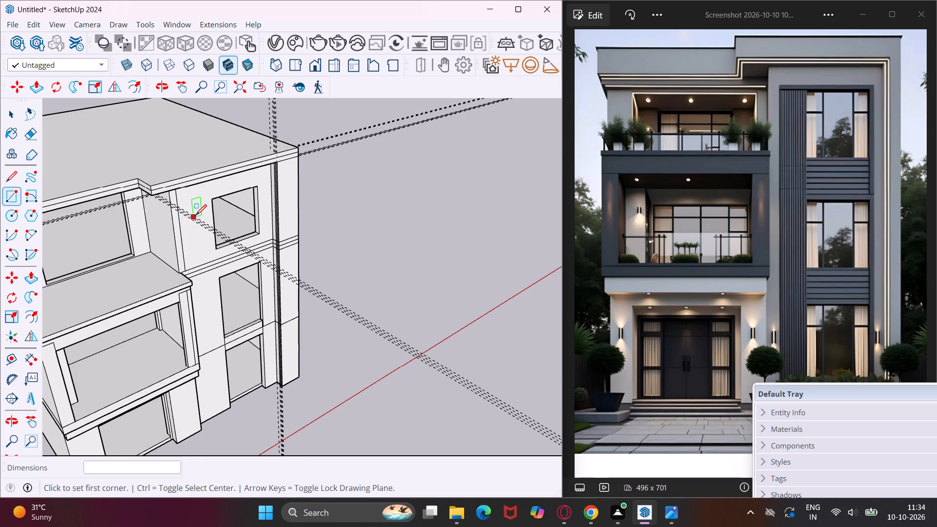
key("Escape")
Erase the outer segments of the crosswise line on the window bay roof's underside that starts at the balcony-side wall corner.
key("space")
scroll(150, 182, "up", 5)
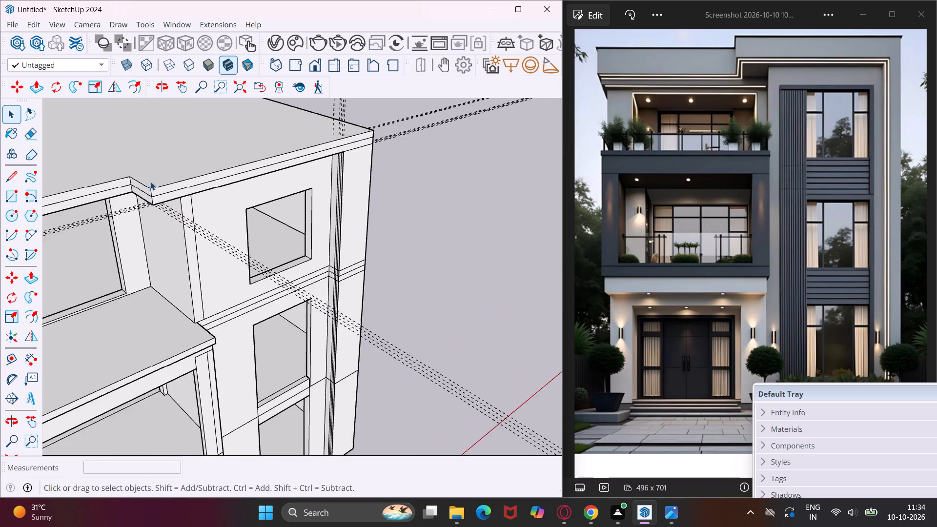
scroll(150, 182, "up", 12)
middle_click_drag(81, 247, 251, 140)
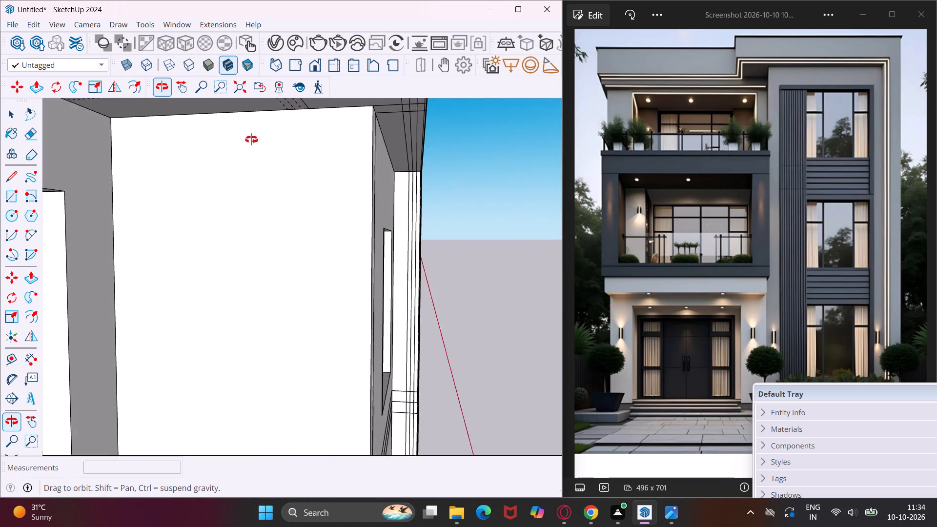
middle_click_drag(251, 140, 290, 142)
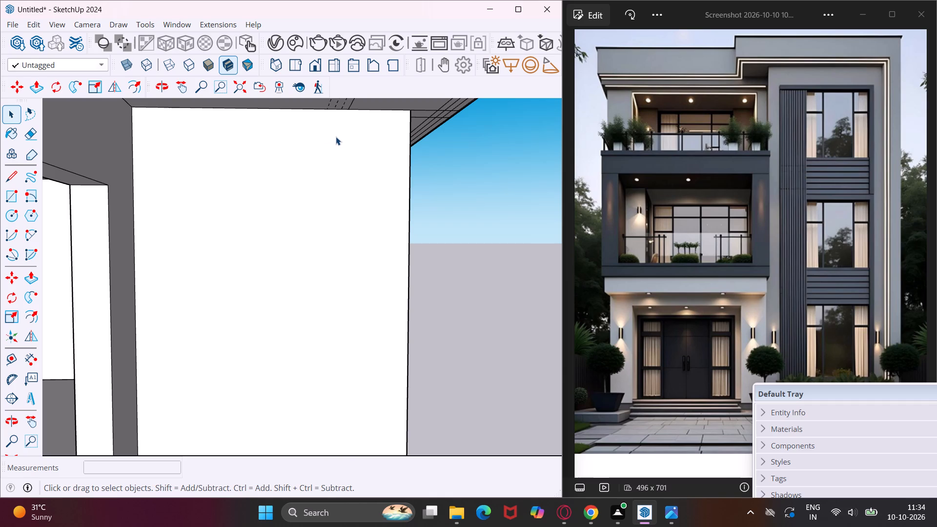
key("e")
scroll(350, 106, "up", 3)
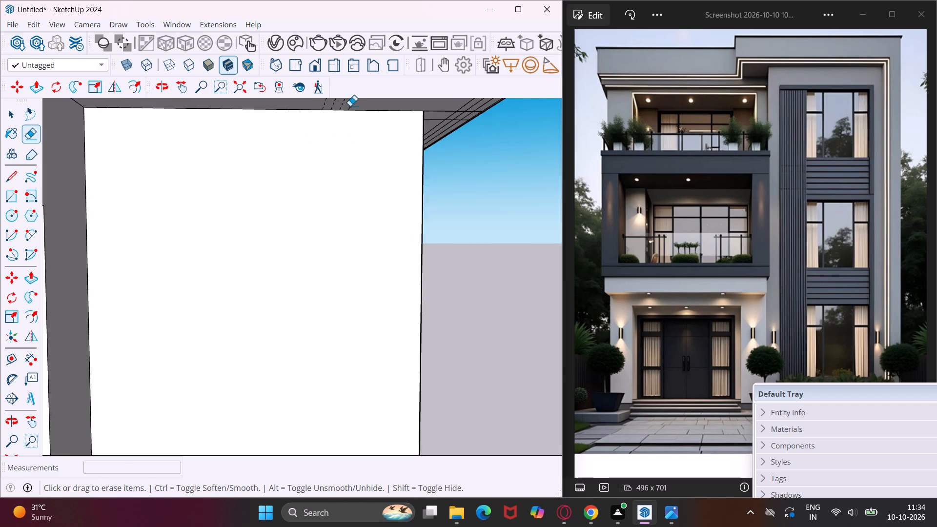
scroll(350, 106, "up", 1)
left_click(350, 106)
middle_click_drag(357, 132, 293, 166)
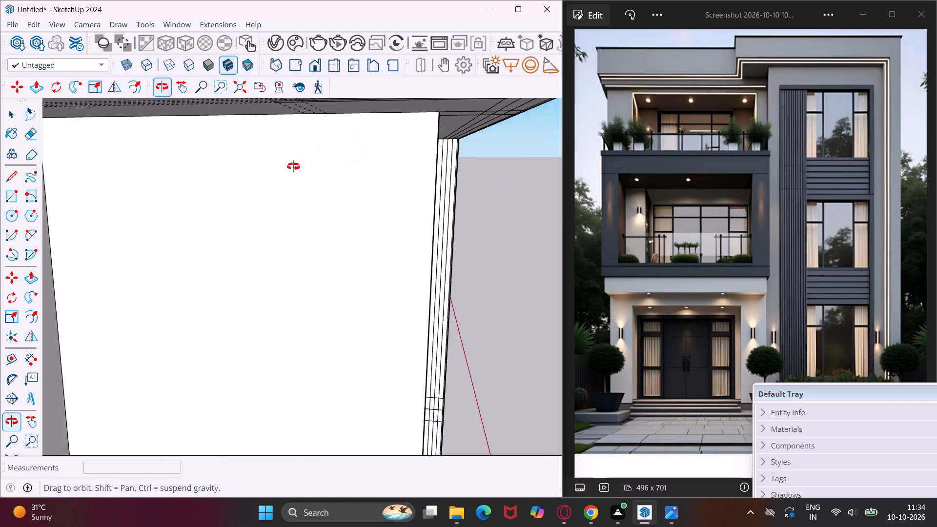
middle_click_drag(293, 166, 213, 152)
scroll(271, 147, "down", 7)
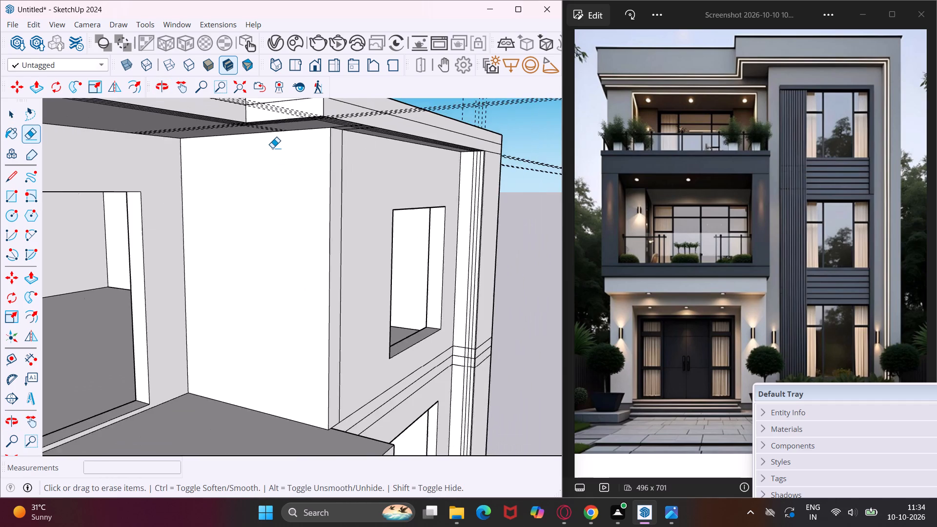
scroll(272, 148, "down", 3)
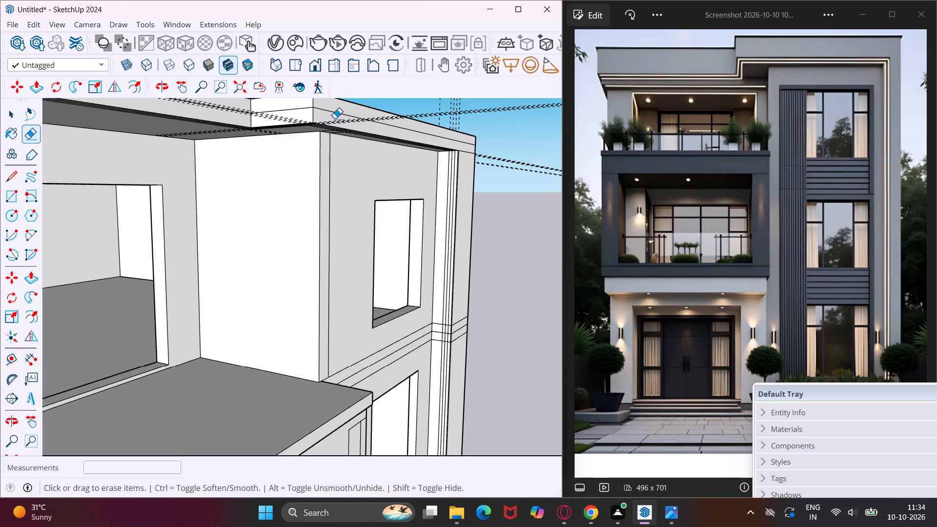
scroll(335, 129, "up", 17)
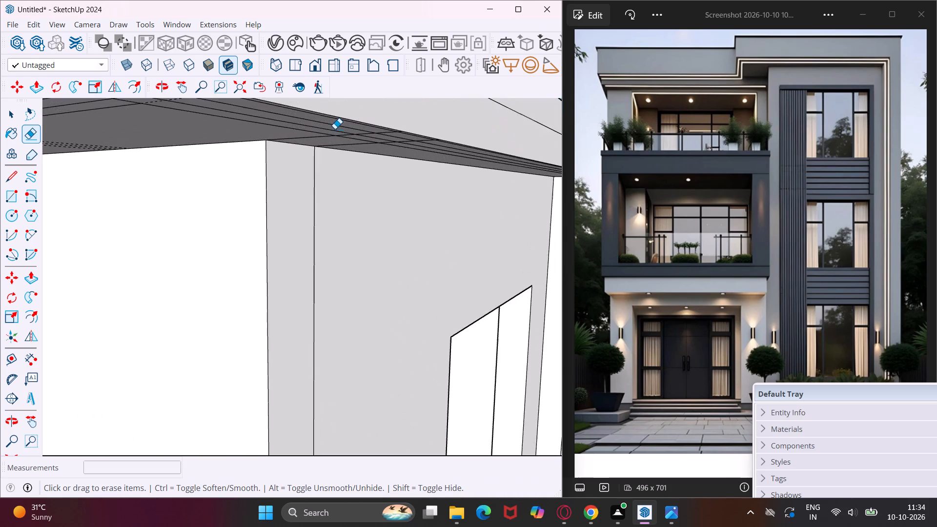
scroll(335, 129, "up", 9)
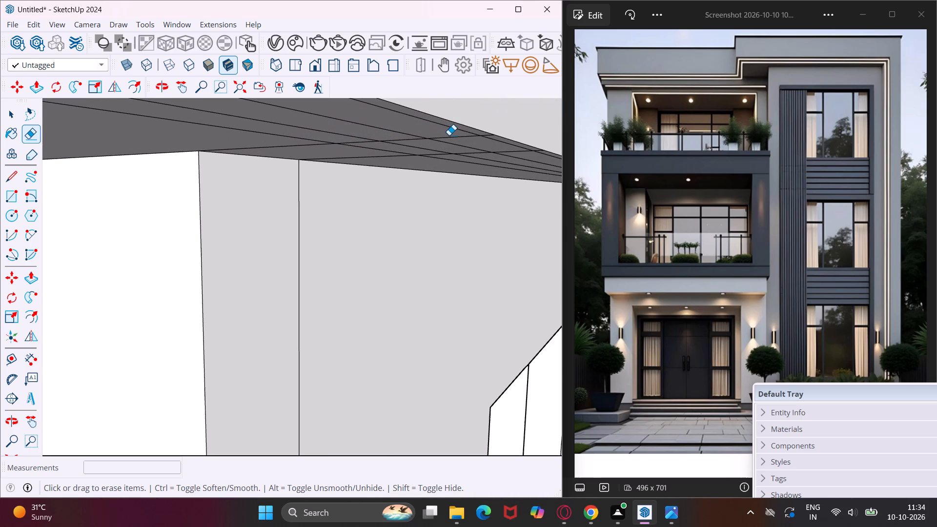
left_click(452, 136)
middle_click_drag(492, 134, 541, 99)
scroll(495, 125, "up", 3)
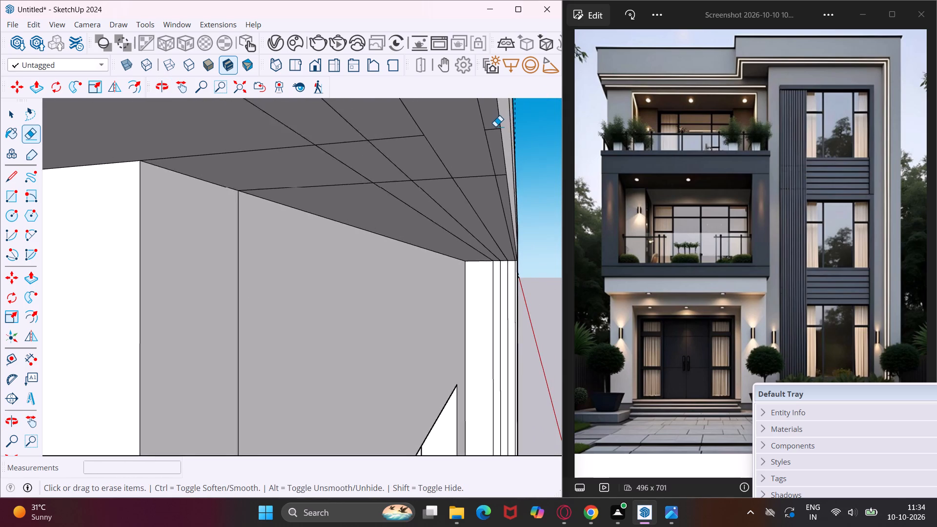
scroll(495, 126, "up", 5)
left_click(494, 130)
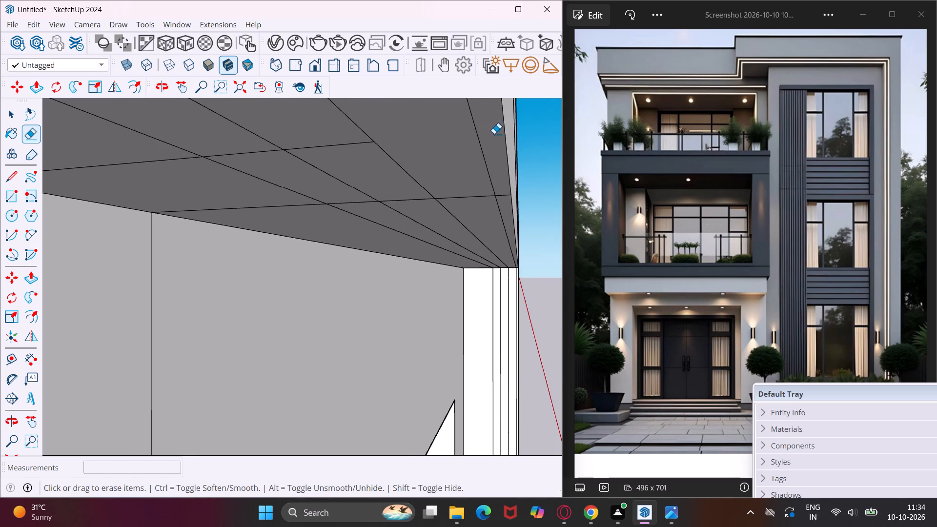
Erase every segment of the crosswise line on the window bay roof's underside that starts at the vertical line on the window wall.
left_click(502, 194)
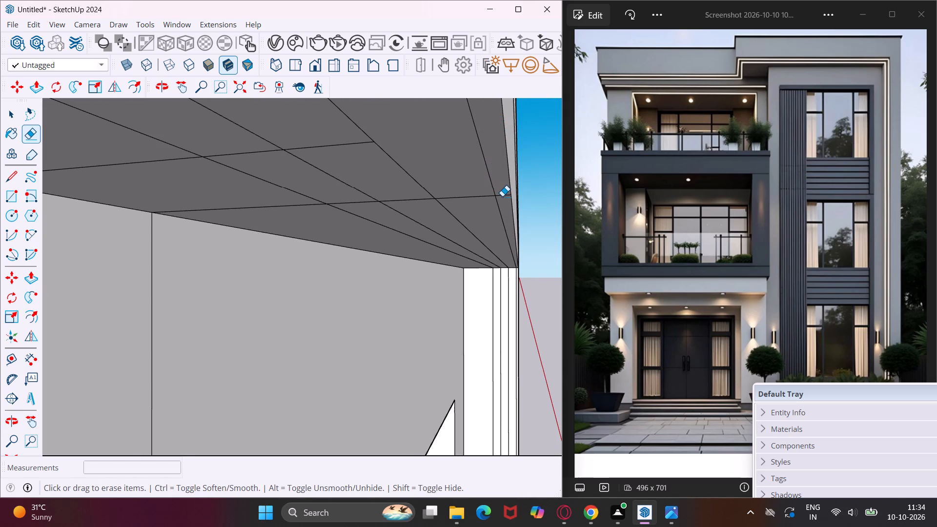
left_click(503, 194)
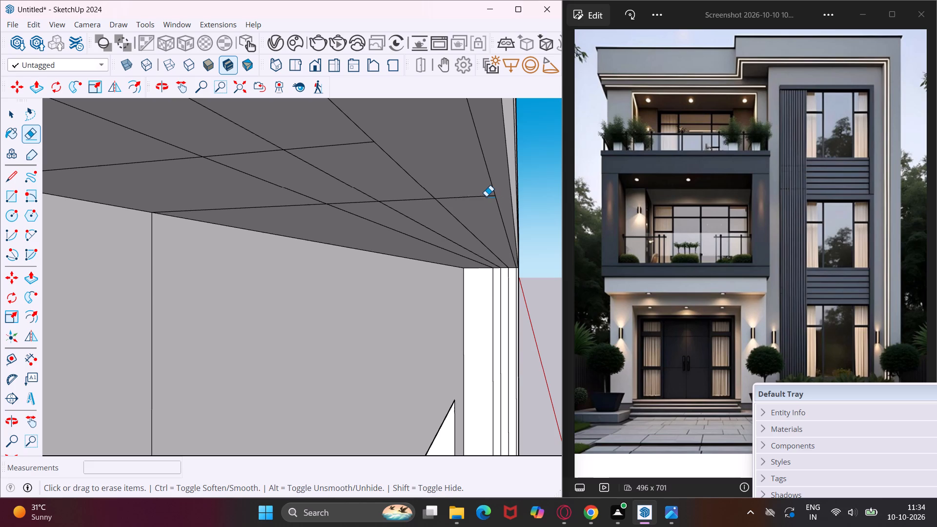
left_click(486, 196)
left_click(421, 198)
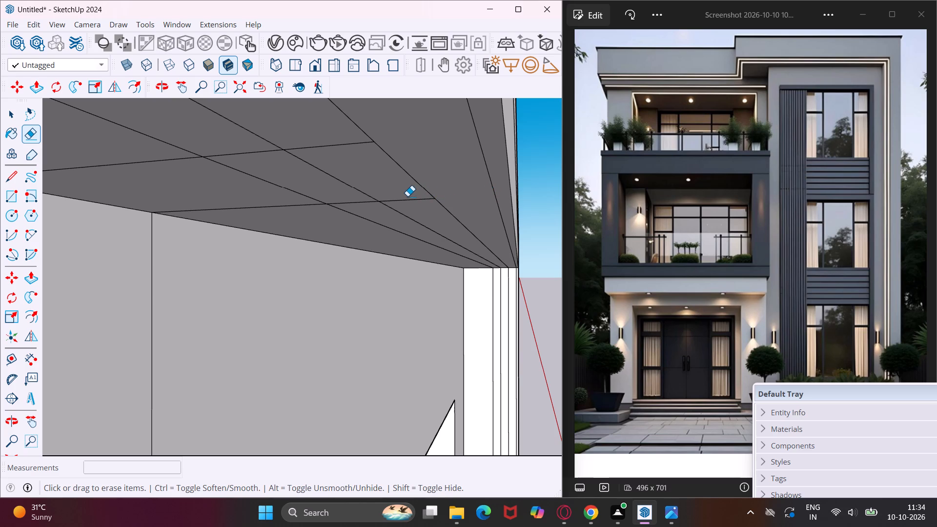
left_click(408, 198)
left_click(409, 199)
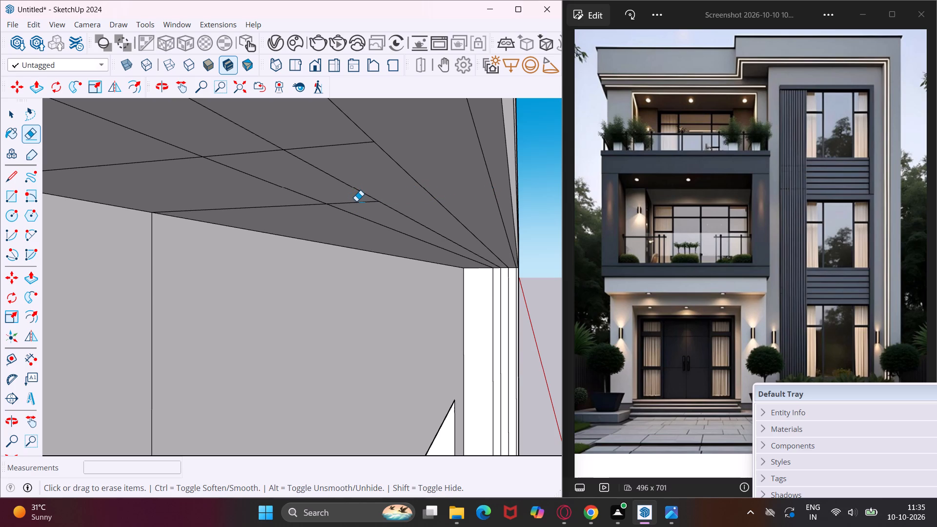
left_click(356, 201)
left_click(356, 203)
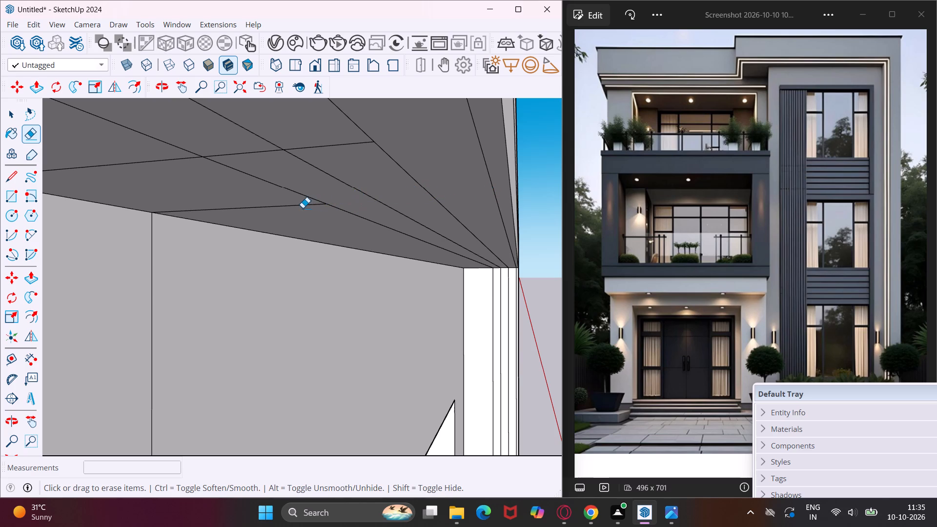
left_click(295, 206)
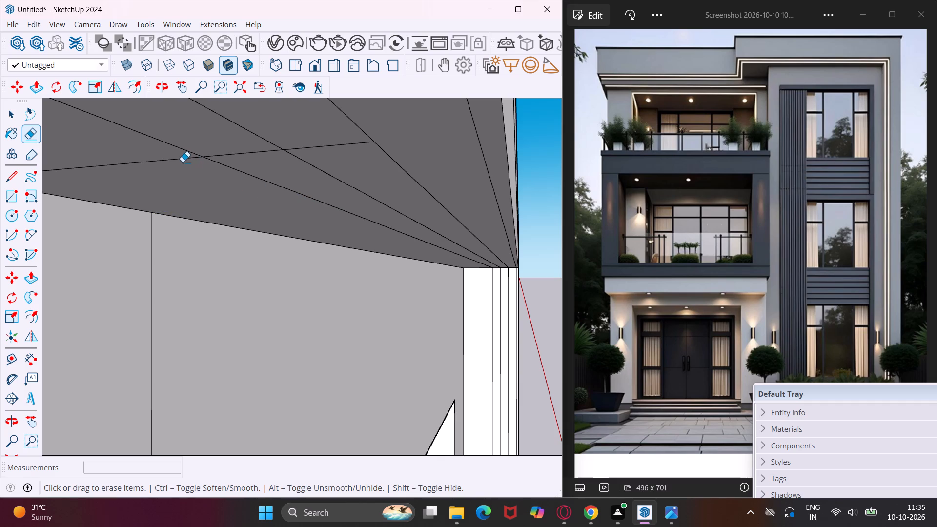
Erase the remaining segments of the crosswise line from the wall corner across the strips on the window bay roof's underside.
left_click(174, 158)
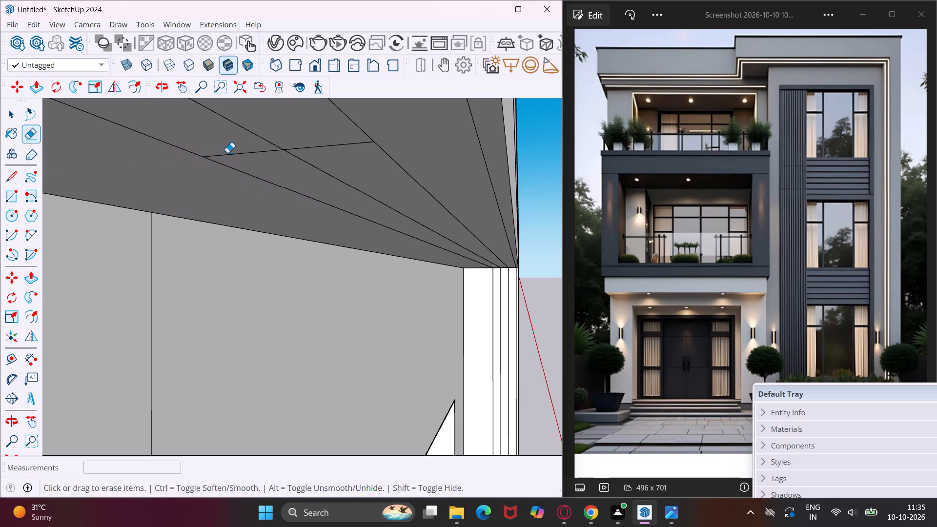
left_click(227, 153)
left_click(232, 155)
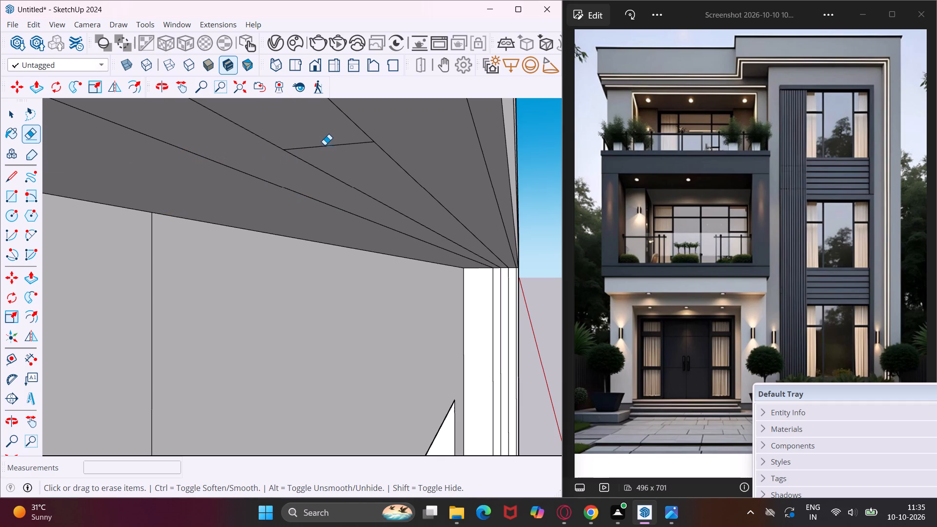
left_click(326, 144)
Erase the three horizontal floor-band line segments on the wide plain part of the end pier's inner face, below the top-floor window.
scroll(327, 145, "down", 12)
scroll(348, 188, "down", 15)
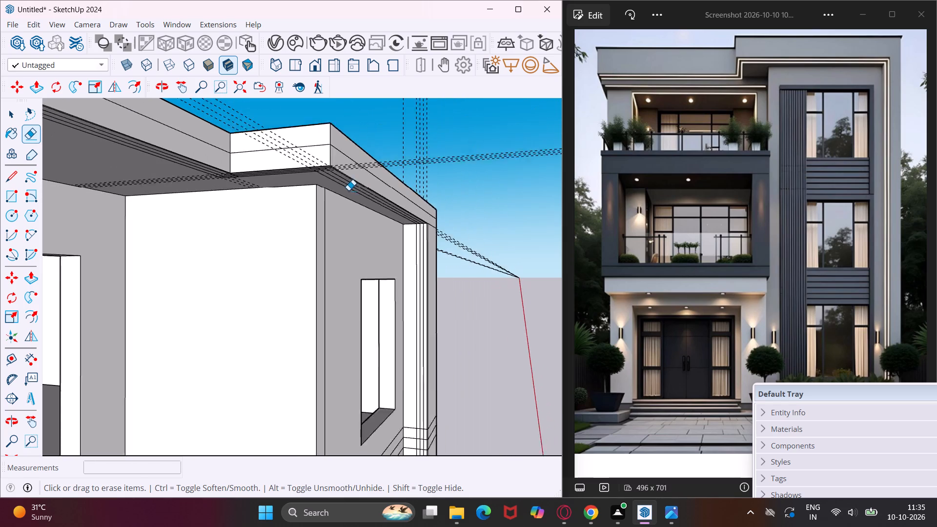
scroll(348, 190, "down", 4)
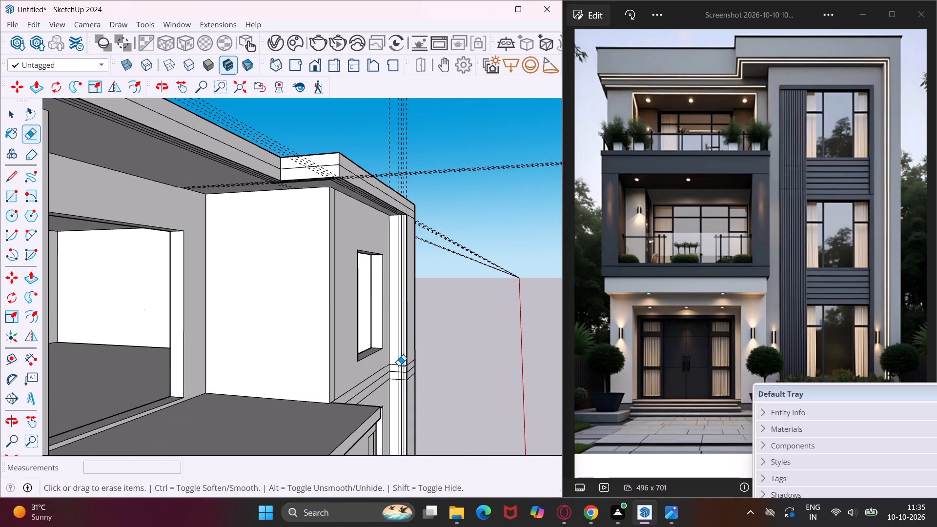
scroll(399, 366, "up", 15)
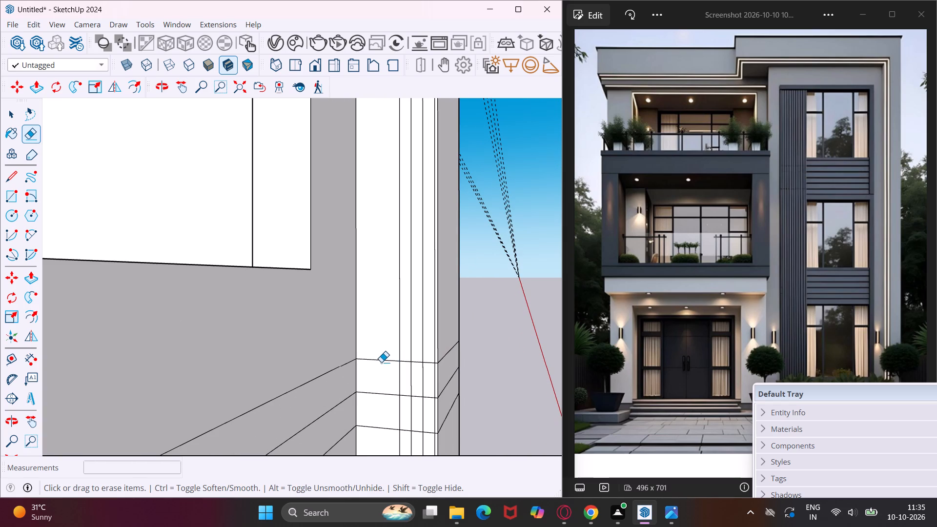
left_click(380, 360)
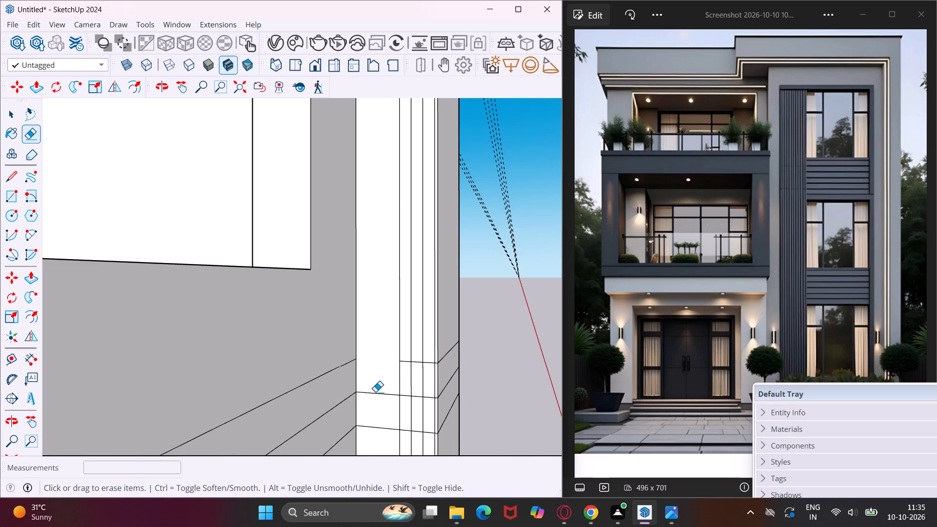
left_click(375, 392)
left_click(375, 392)
left_click(376, 394)
left_click(373, 428)
Erase the three horizontal floor-band line segments on each of the two strips beside the end pier's wide plain inner face.
left_click(405, 430)
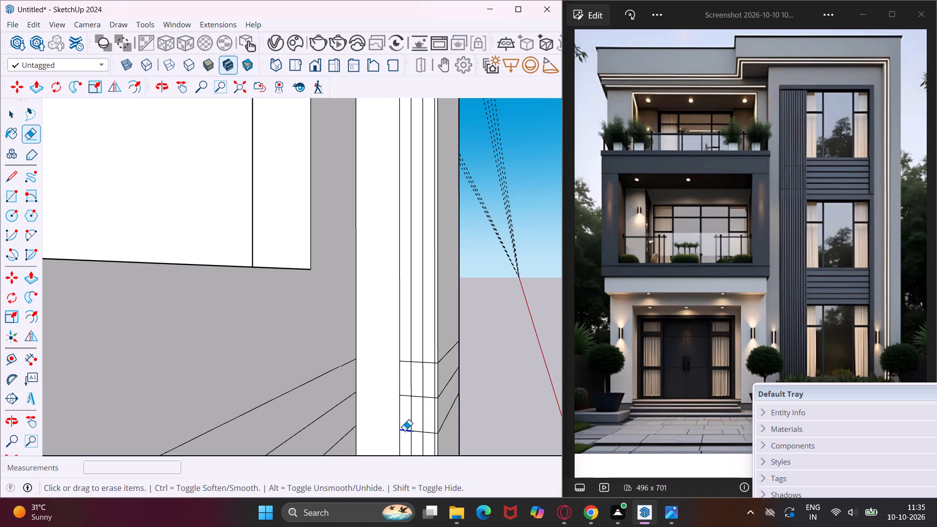
left_click(406, 394)
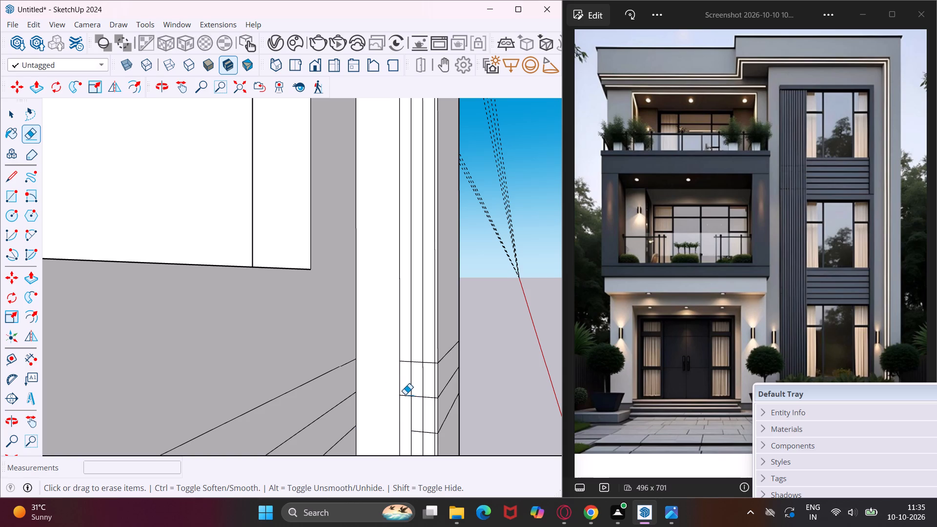
left_click(404, 394)
left_click(404, 397)
left_click(406, 361)
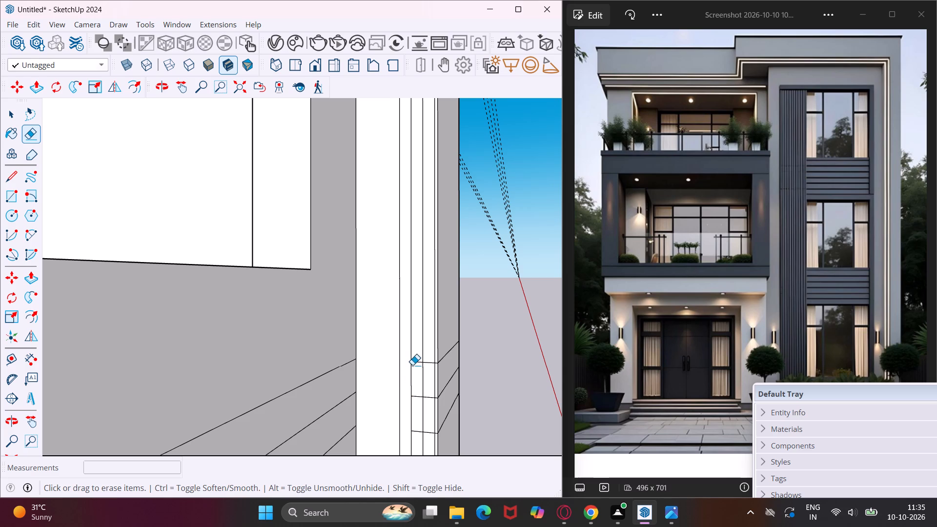
left_click(415, 362)
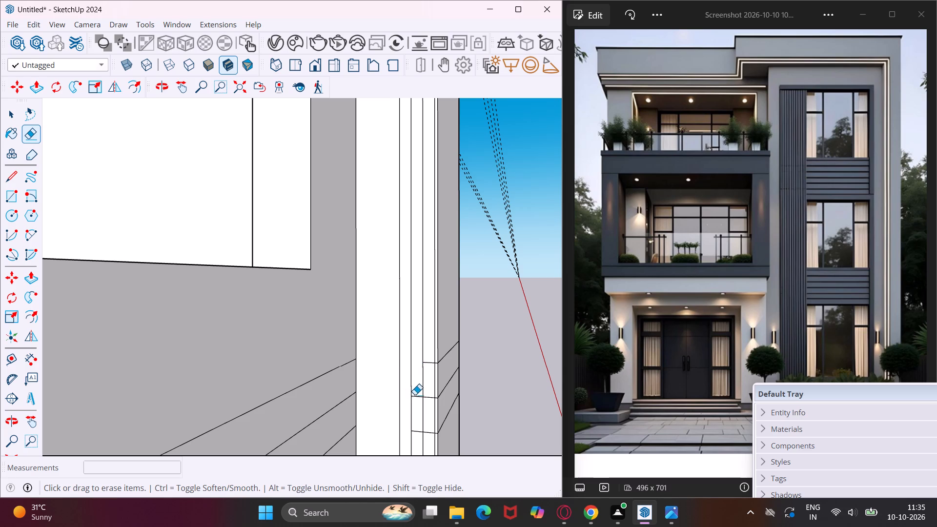
left_click(415, 396)
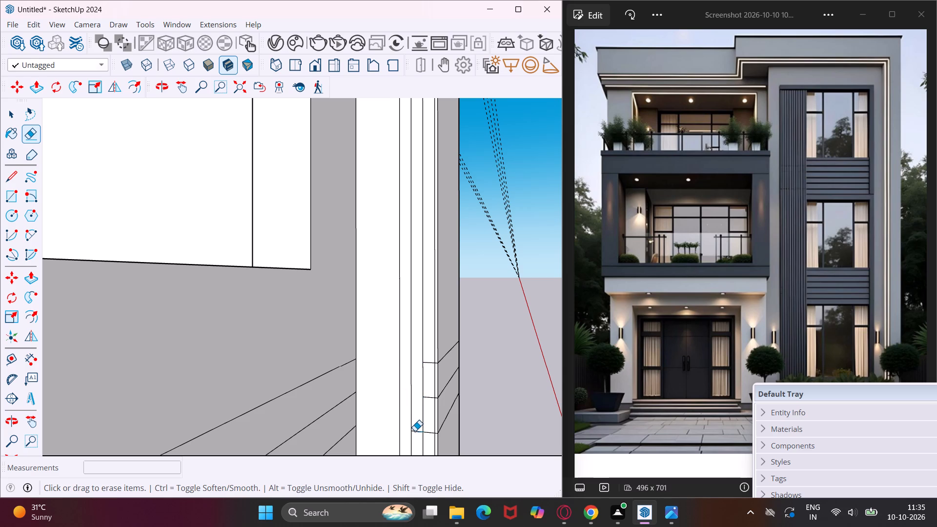
left_click(415, 431)
Erase the three horizontal floor-band line segments on the third strip of the end pier's inner face.
left_click(428, 432)
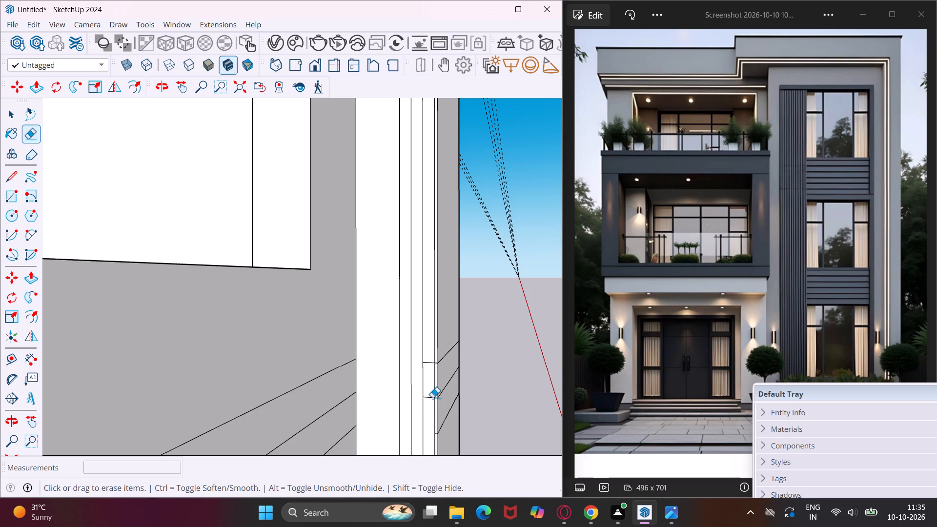
left_click(430, 396)
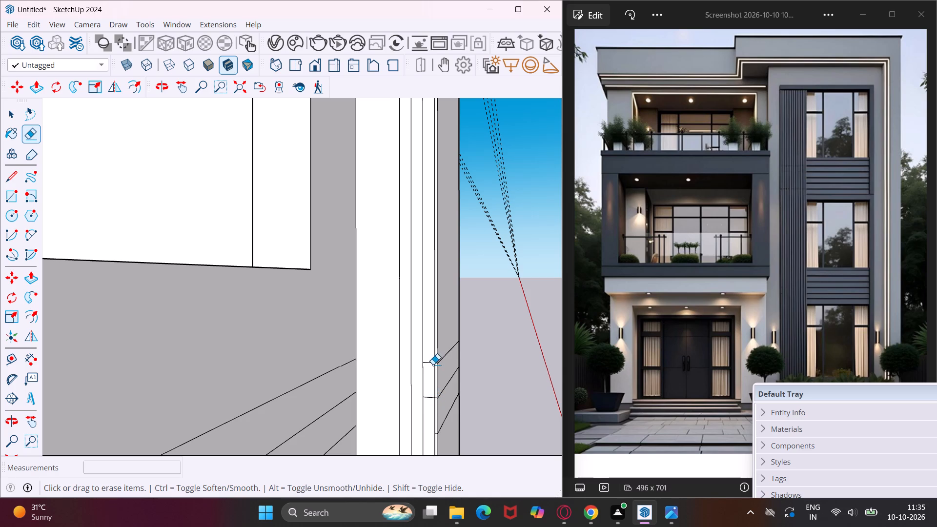
left_click(429, 361)
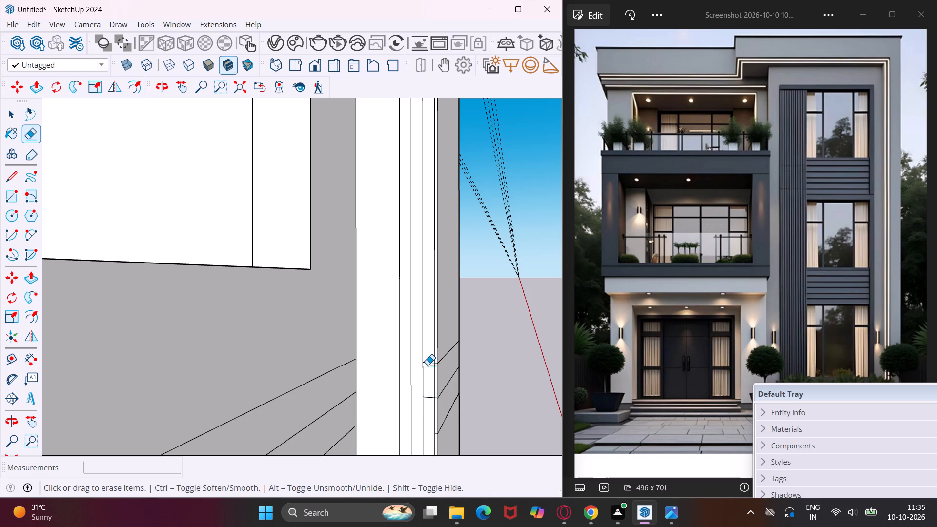
left_click(428, 363)
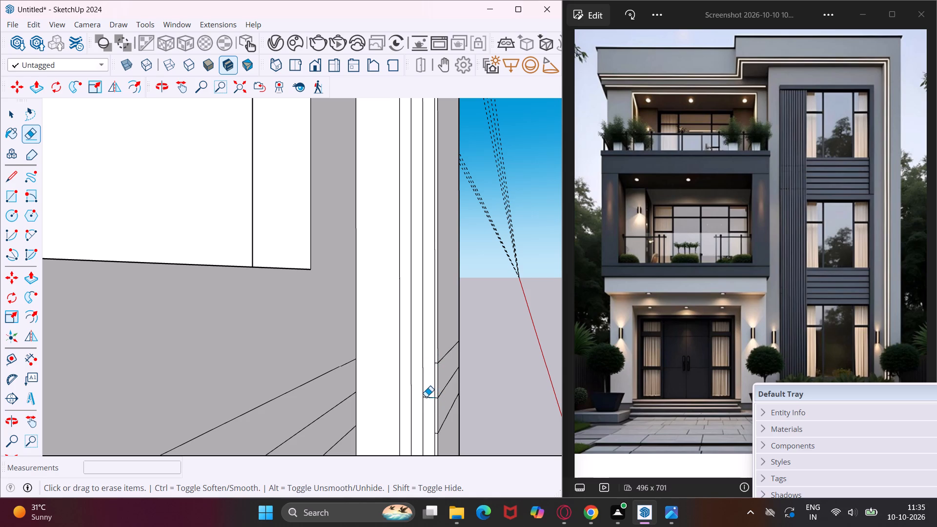
left_click(427, 395)
left_click(427, 398)
Erase the three floor-band lines crossing the end pier's outer front face, below the top-floor window level.
scroll(443, 391, "up", 10)
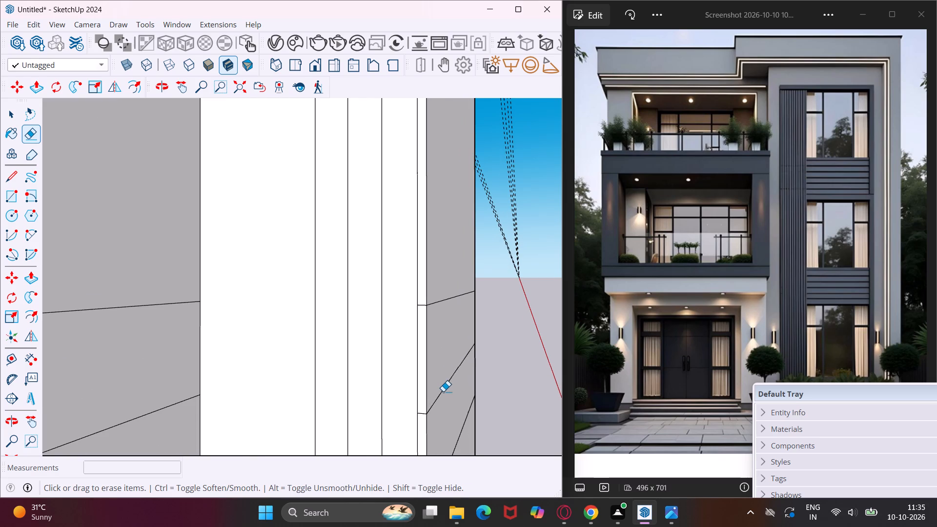
left_click(443, 391)
left_click(443, 303)
left_click(464, 429)
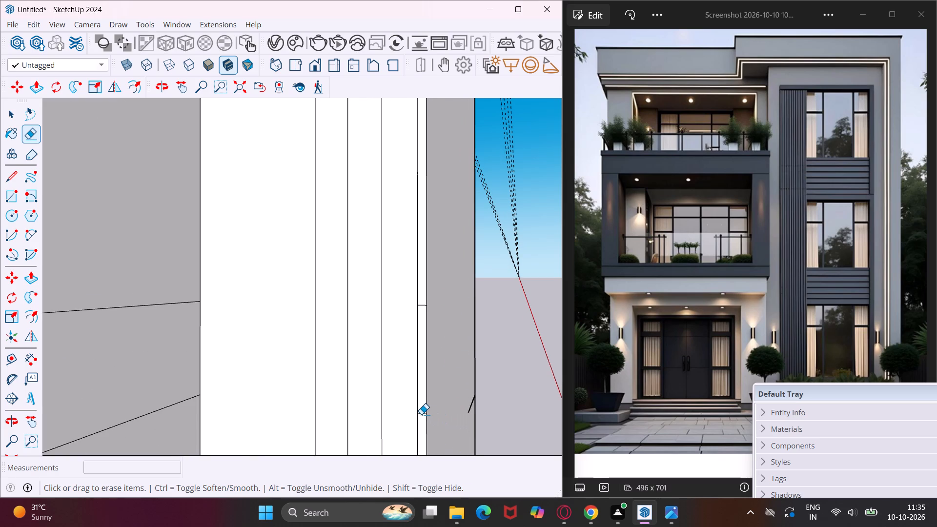
Erase the middle and upper short floor-band segments on the narrowest strip beside the end pier's front face.
scroll(421, 414, "up", 4)
left_click(421, 413)
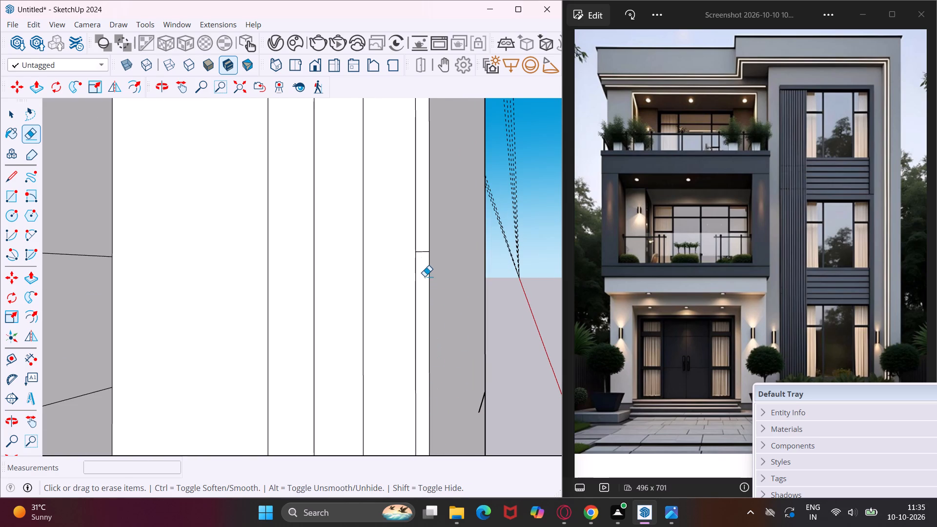
left_click(424, 251)
left_click(425, 251)
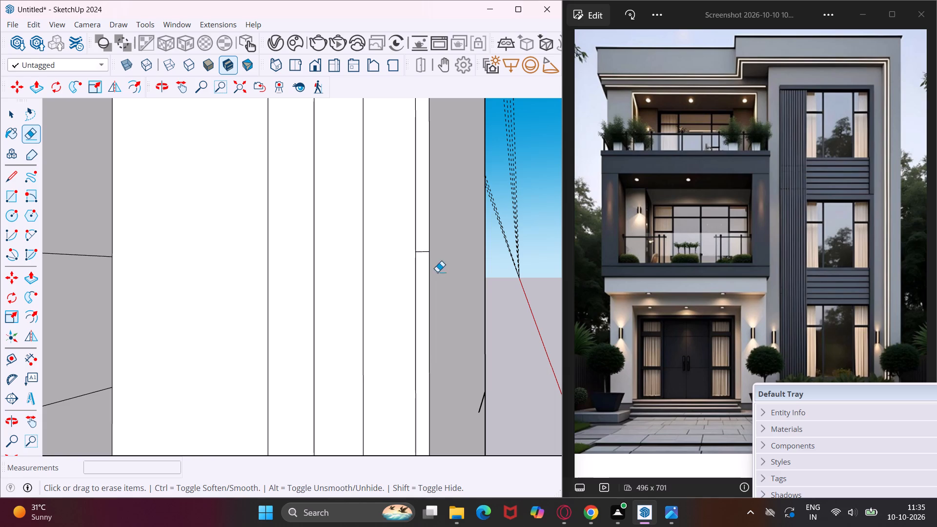
left_click(422, 251)
Erase the leftover line stub near the outer edge of the end pier's front face.
left_click(483, 404)
scroll(482, 412, "up", 3)
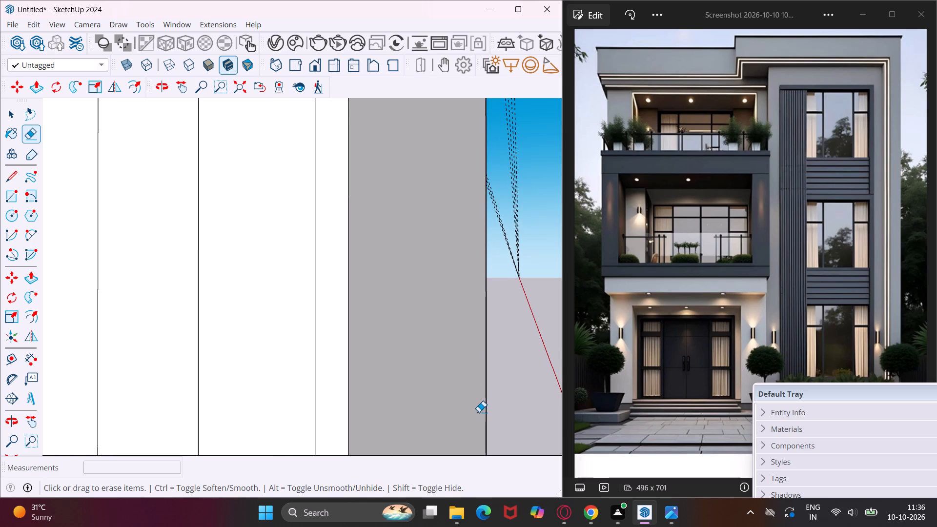
left_click(479, 412)
left_click(477, 411)
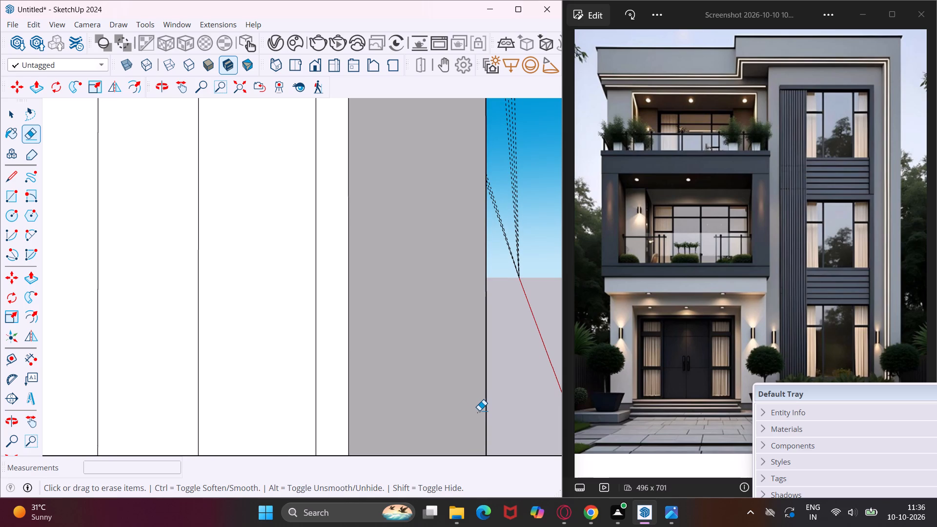
left_click(478, 413)
Erase the last short floor-band segment on the narrowest strip beside the end pier's front face.
scroll(479, 409, "down", 12)
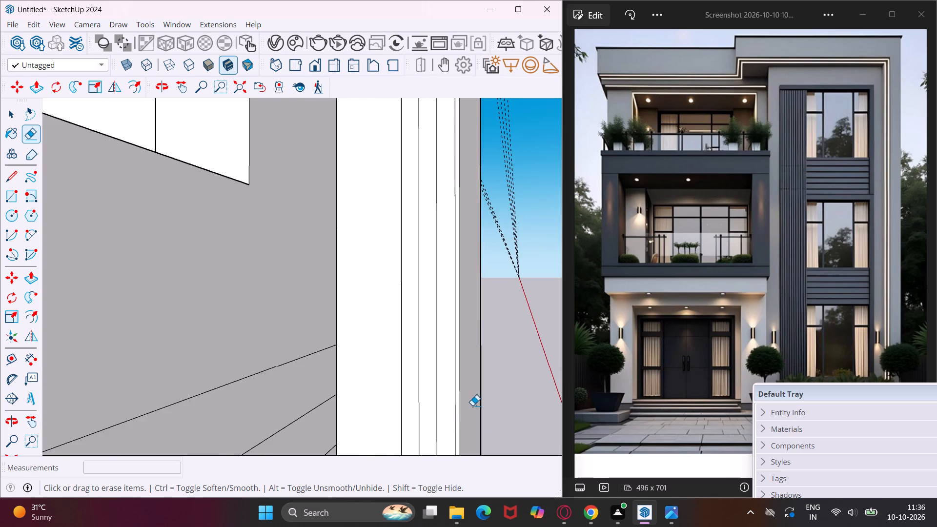
middle_click_drag(476, 411, 468, 361)
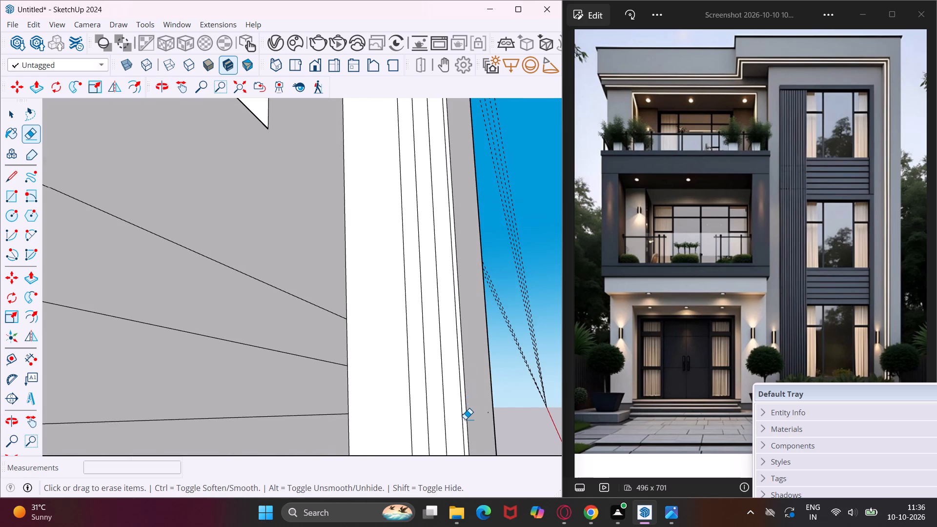
scroll(465, 419, "up", 16)
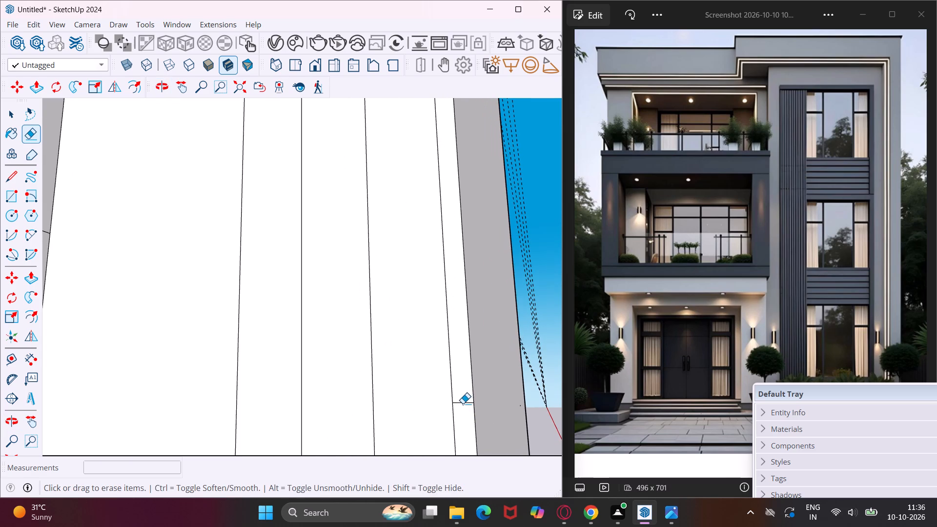
left_click(460, 402)
double_click(460, 402)
scroll(460, 402, "up", 5)
left_click(465, 403)
scroll(465, 403, "down", 5)
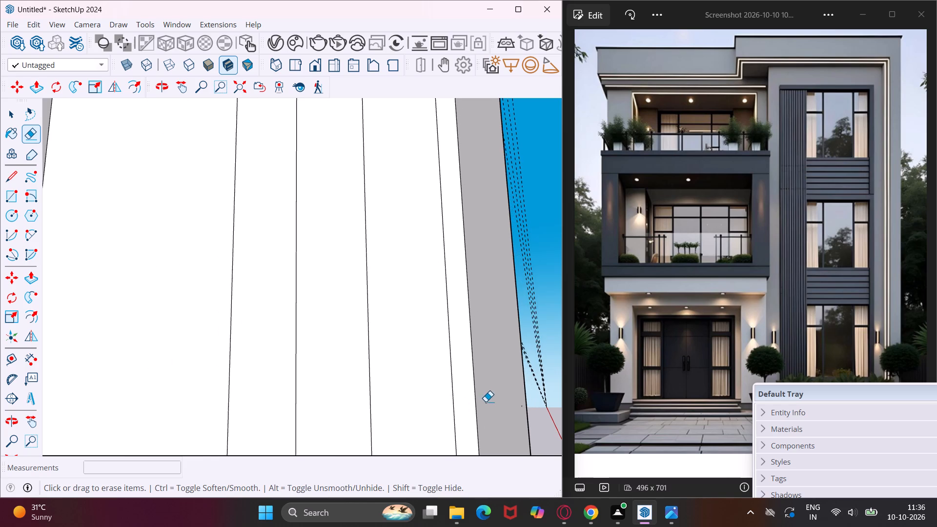
Erase the horizontal floor line on the end pier's outer front face, below the middle-floor window.
middle_click_drag(487, 404, 374, 413)
scroll(361, 391, "down", 15)
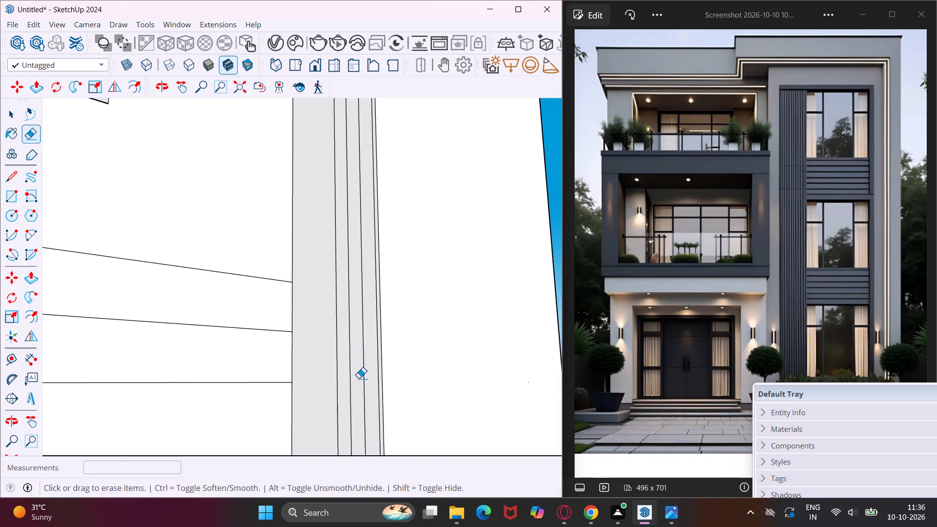
scroll(359, 378, "down", 20)
scroll(359, 378, "down", 10)
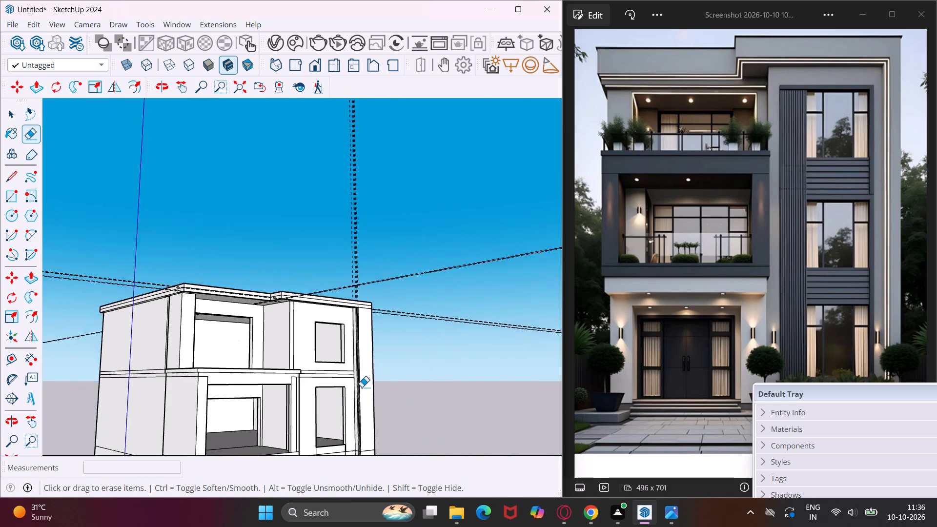
scroll(362, 387, "down", 2)
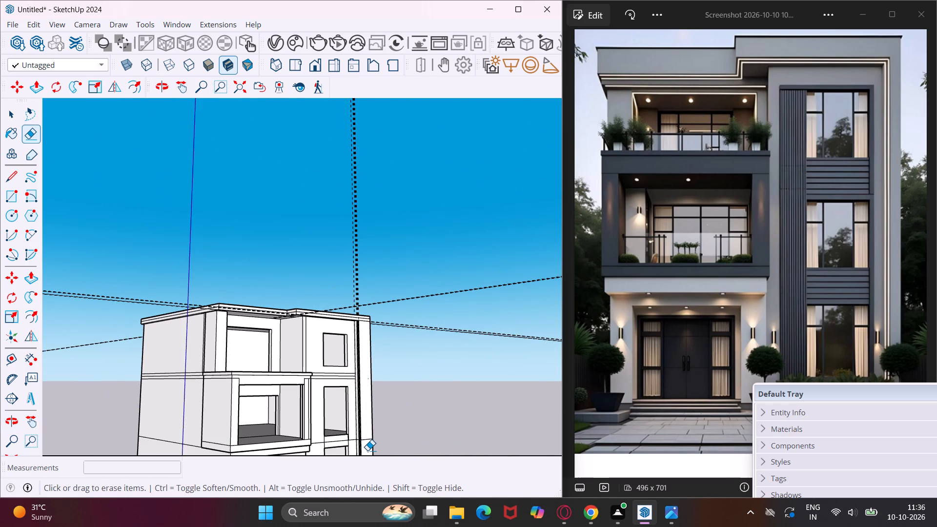
scroll(367, 450, "up", 17)
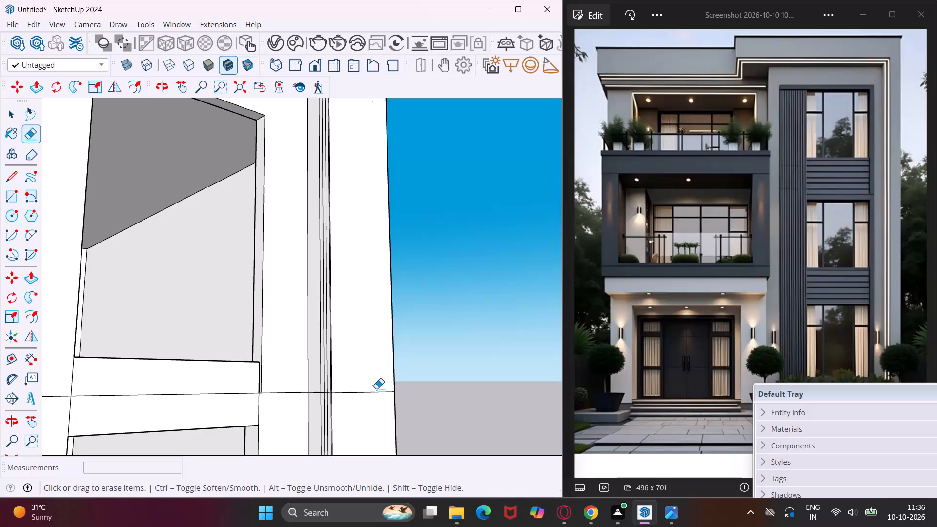
left_click(374, 393)
Erase the leftover floor-line segments across the wide side strip and the three narrow strips beside the end pier.
middle_click_drag(335, 386, 452, 389)
scroll(452, 389, "up", 1)
scroll(276, 387, "up", 7)
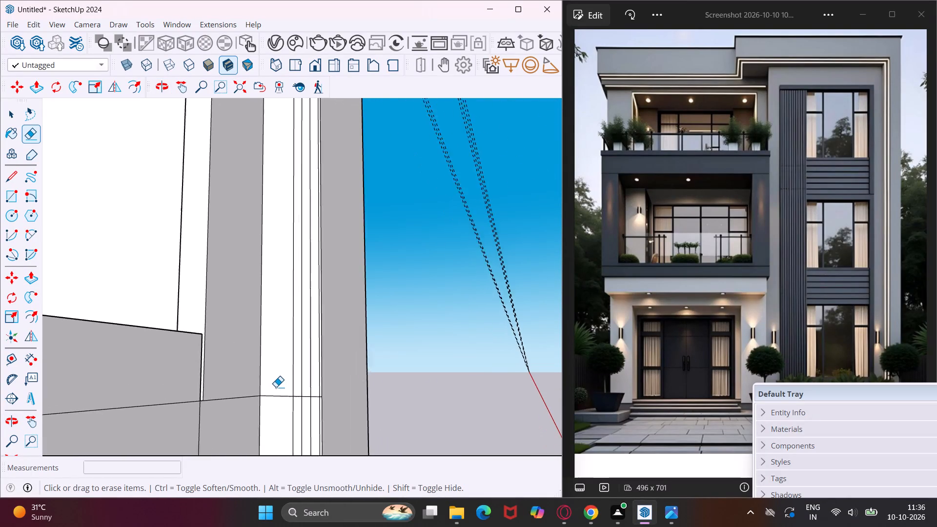
scroll(276, 387, "up", 2)
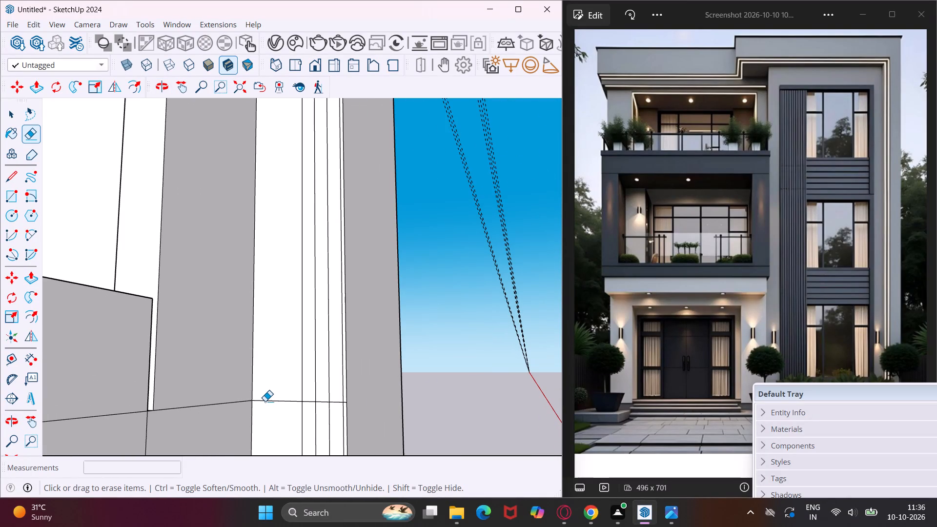
left_click(265, 401)
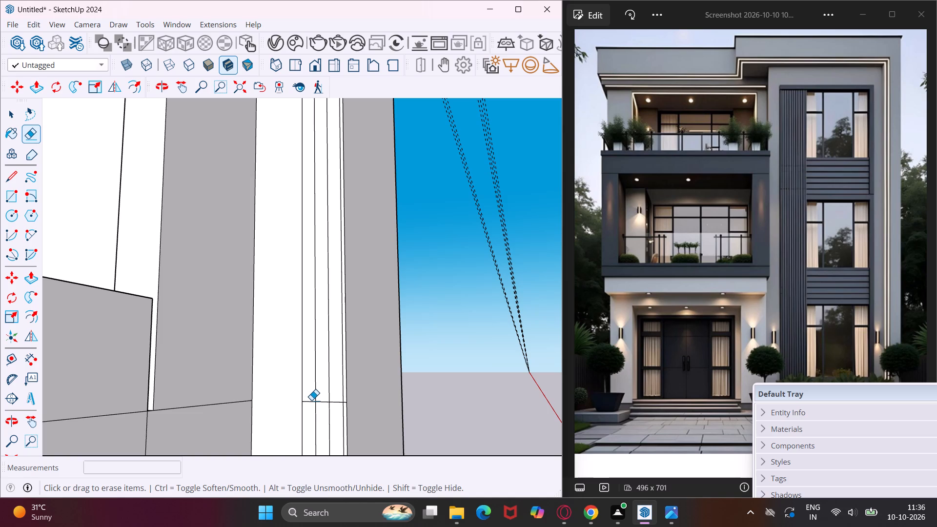
left_click(311, 400)
left_click(309, 400)
left_click(307, 401)
left_click(321, 401)
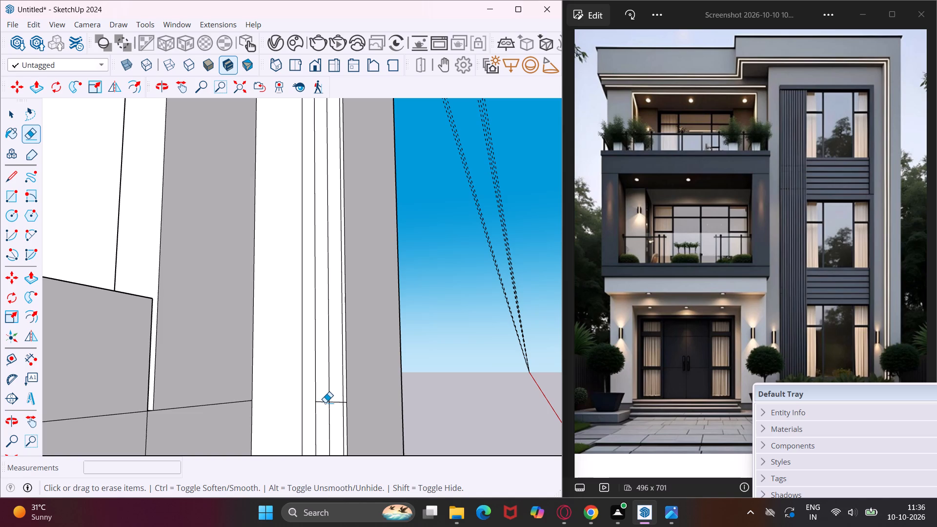
left_click(324, 403)
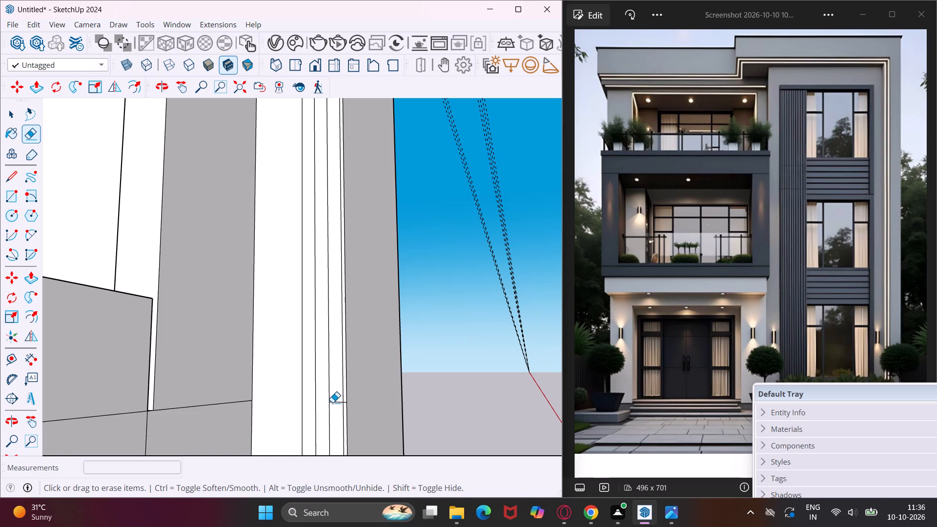
left_click(332, 403)
Erase the last tiny floor-line segment on the thinnest strip against the end pier.
scroll(343, 403, "up", 6)
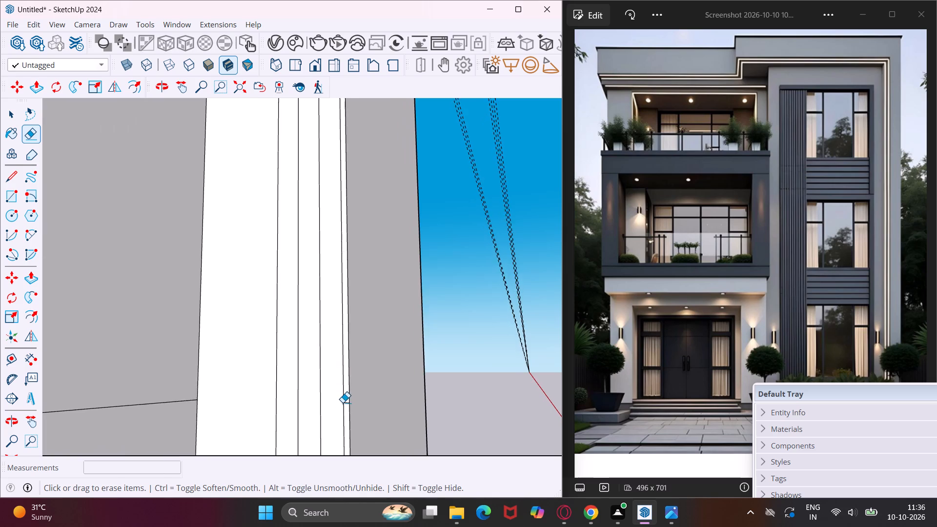
scroll(343, 403, "up", 8)
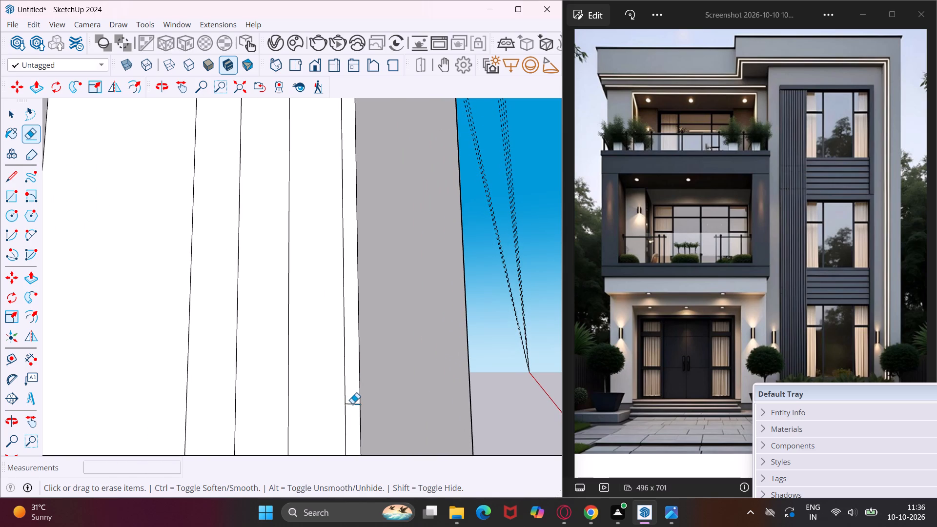
left_click(352, 404)
key("Escape")
key("space")
Push/Pull the narrow vertical end face of the band below the middle-floor window about 1" to meet the adjoining wall.
scroll(445, 388, "down", 12)
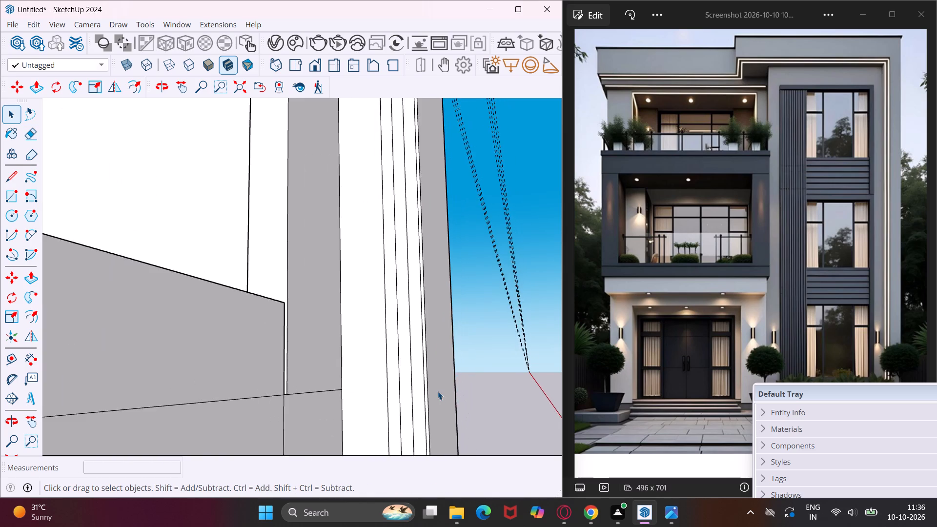
scroll(438, 391, "down", 4)
middle_click_drag(347, 348, 285, 426)
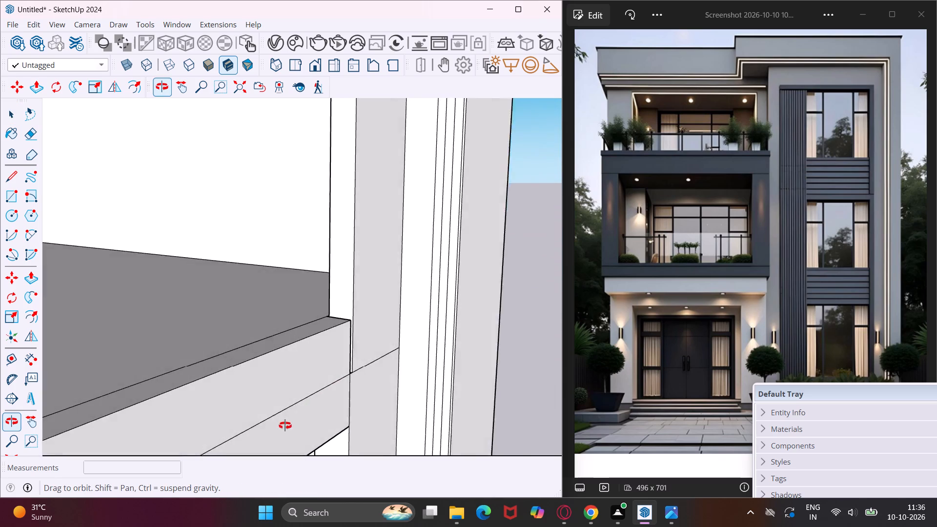
middle_click_drag(285, 426, 260, 426)
scroll(356, 352, "up", 11)
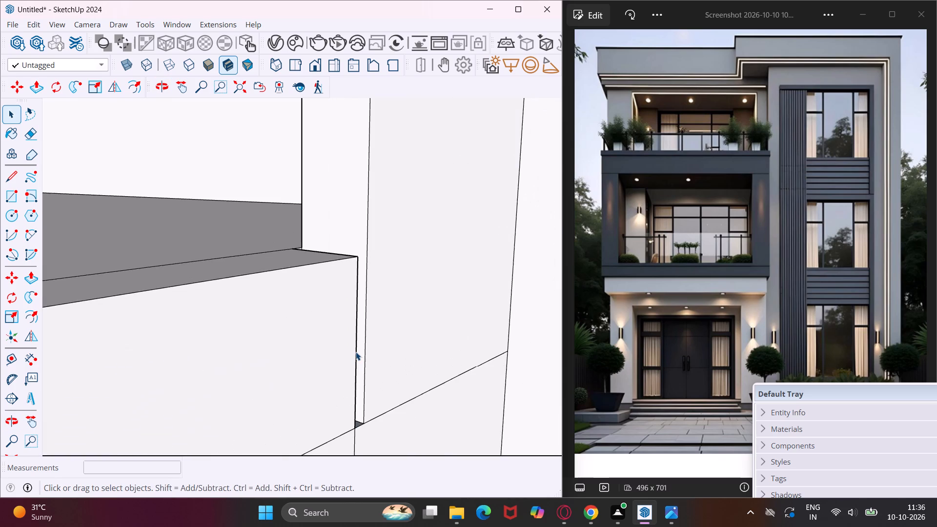
middle_click_drag(356, 352, 177, 364)
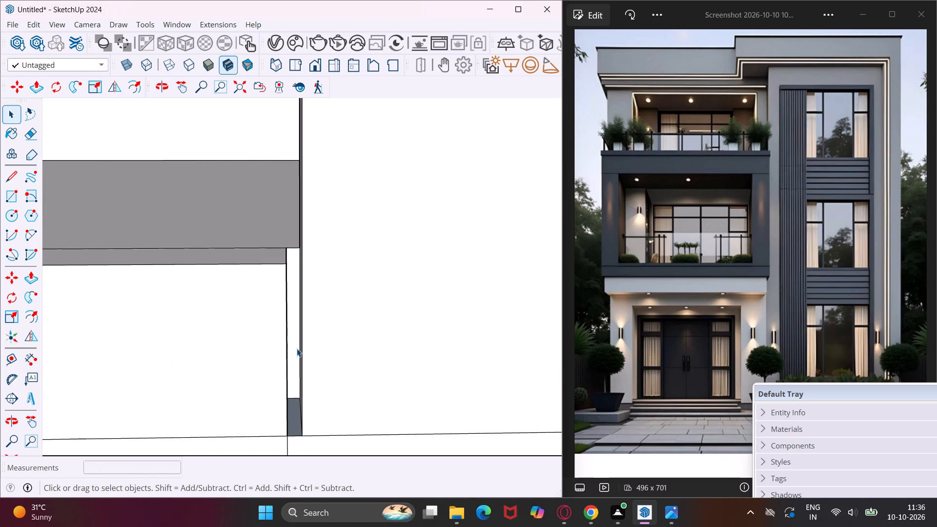
middle_click_drag(297, 348, 248, 347)
scroll(268, 348, "up", 6)
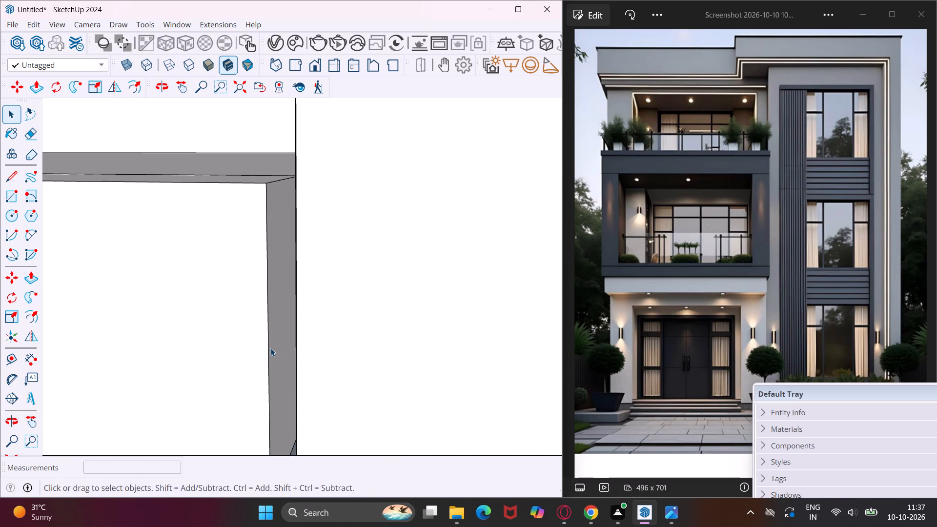
left_click(270, 348)
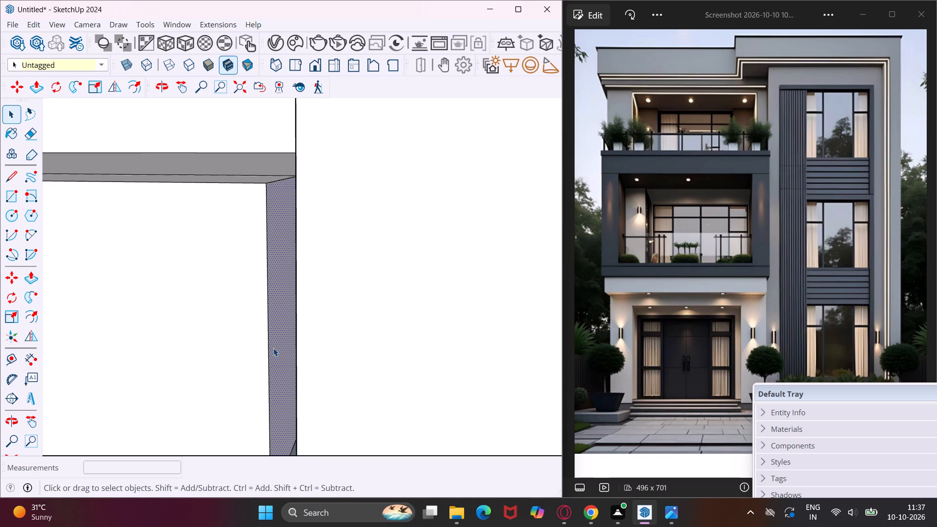
key("p")
left_click(273, 348)
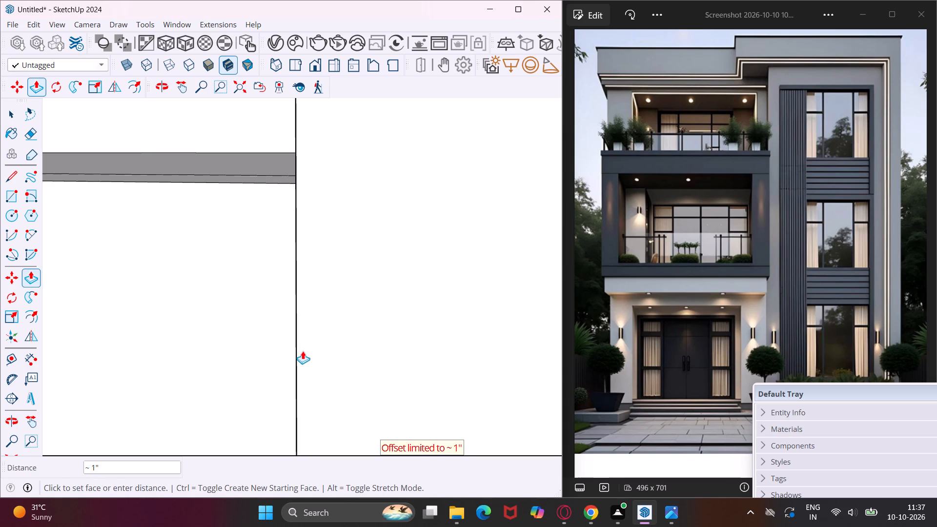
left_click(303, 351)
Raise the sill face of the middle-floor window opening beside the end pier by 6" with Push/Pull.
middle_click_drag(302, 350, 463, 367)
scroll(367, 330, "down", 7)
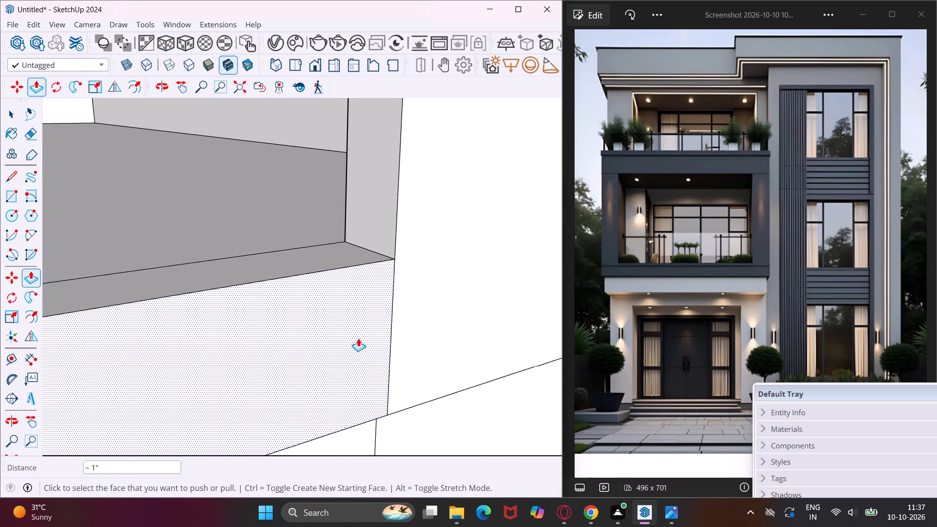
scroll(356, 335, "down", 19)
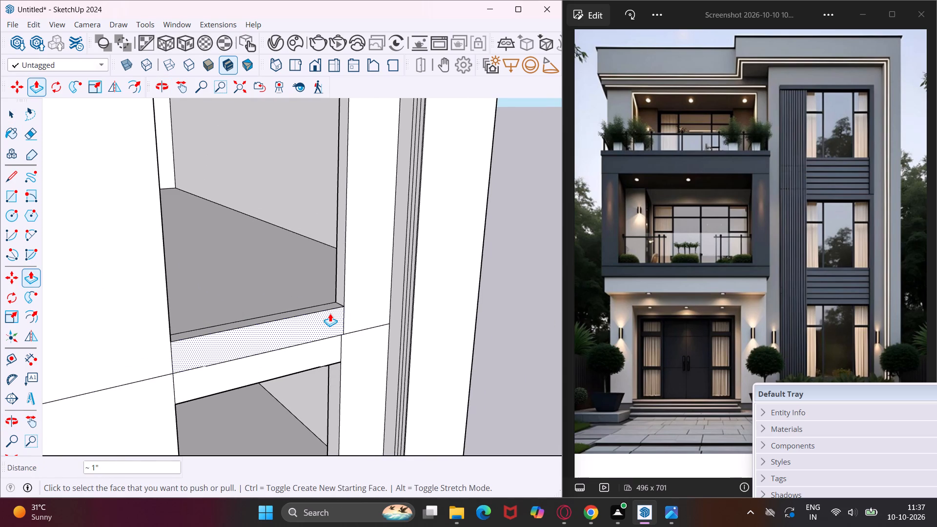
scroll(330, 313, "down", 15)
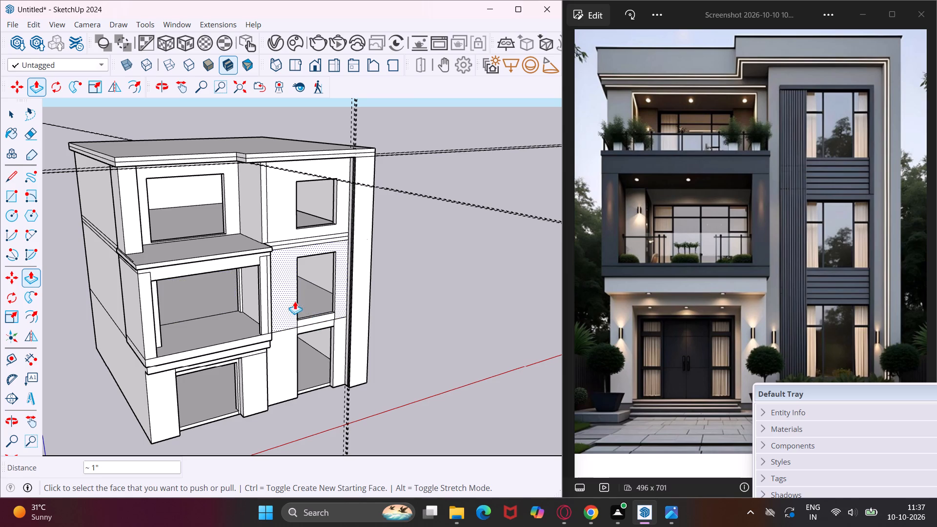
scroll(285, 294, "up", 9)
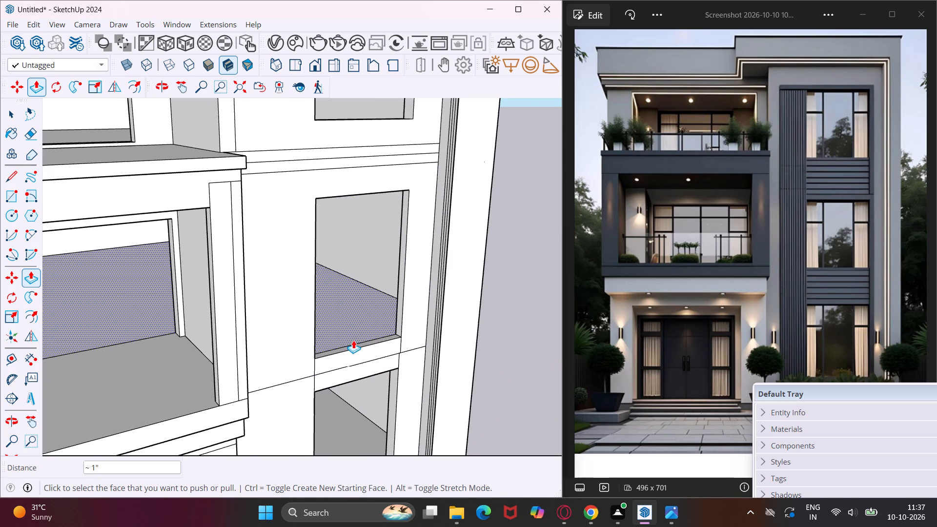
scroll(353, 340, "up", 4)
middle_click_drag(353, 340, 368, 372)
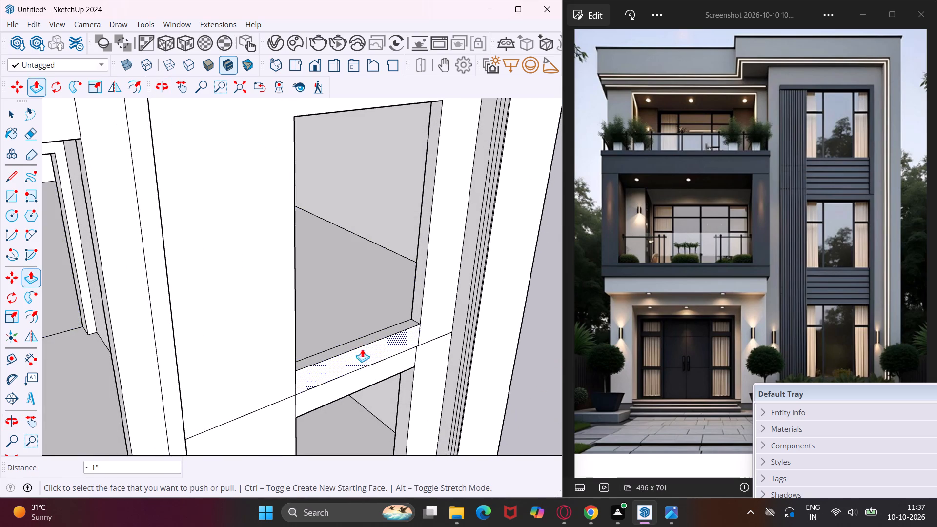
left_click(358, 340)
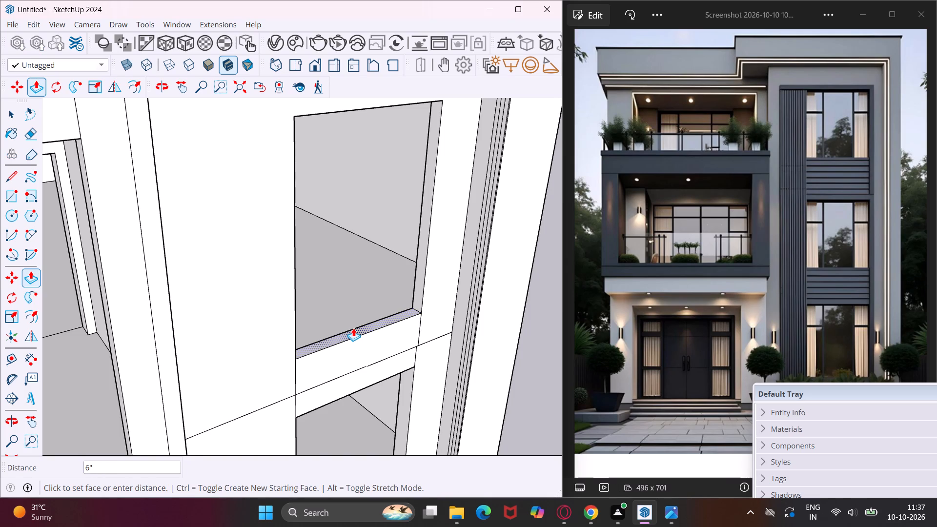
left_click(353, 328)
Push the head face of the top-floor window opening beside the end pier up about 9 9/16".
middle_click_drag(365, 348, 301, 304)
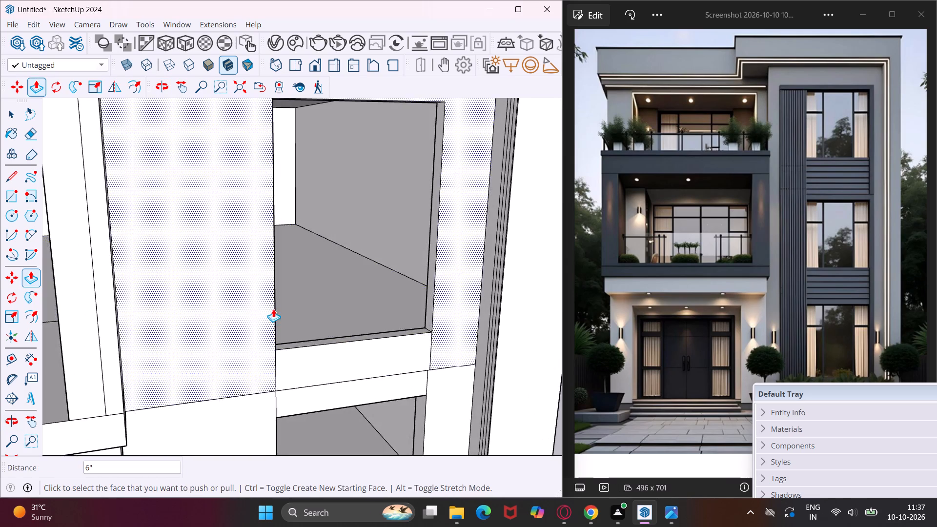
scroll(272, 314, "down", 12)
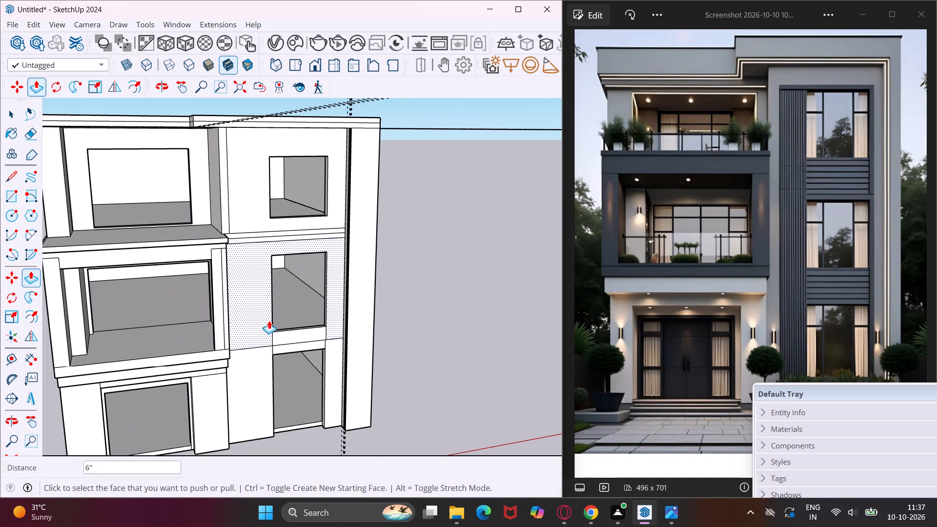
scroll(306, 155, "up", 2)
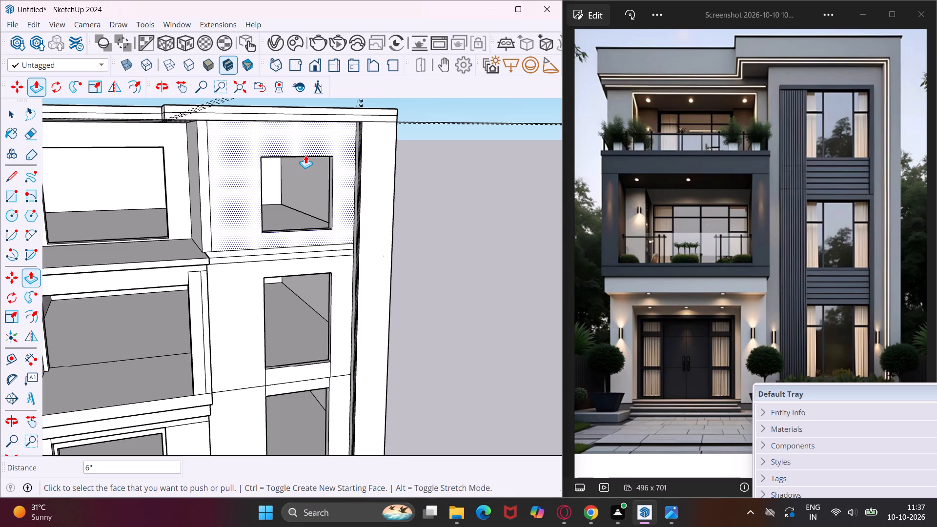
scroll(306, 155, "up", 2)
middle_click_drag(306, 155, 447, 127)
scroll(390, 122, "up", 1)
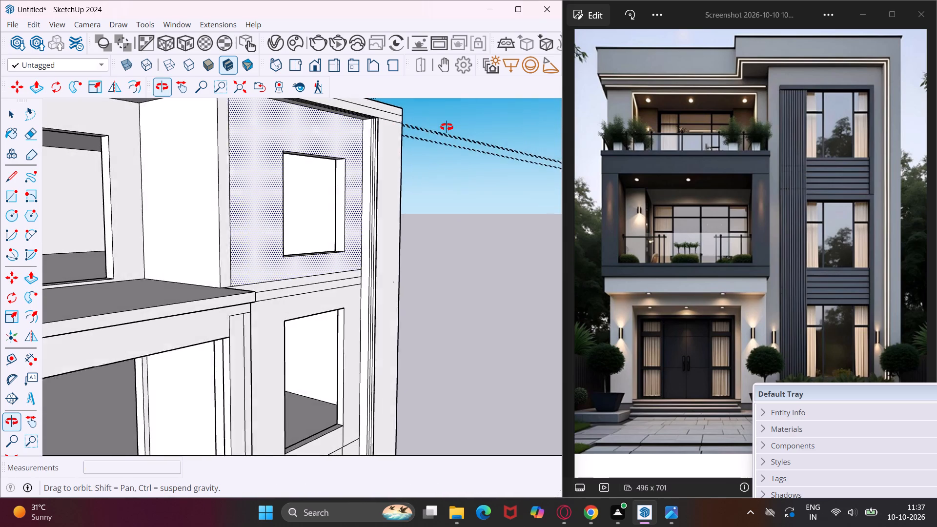
middle_click_drag(447, 127, 465, 124)
scroll(324, 153, "up", 7)
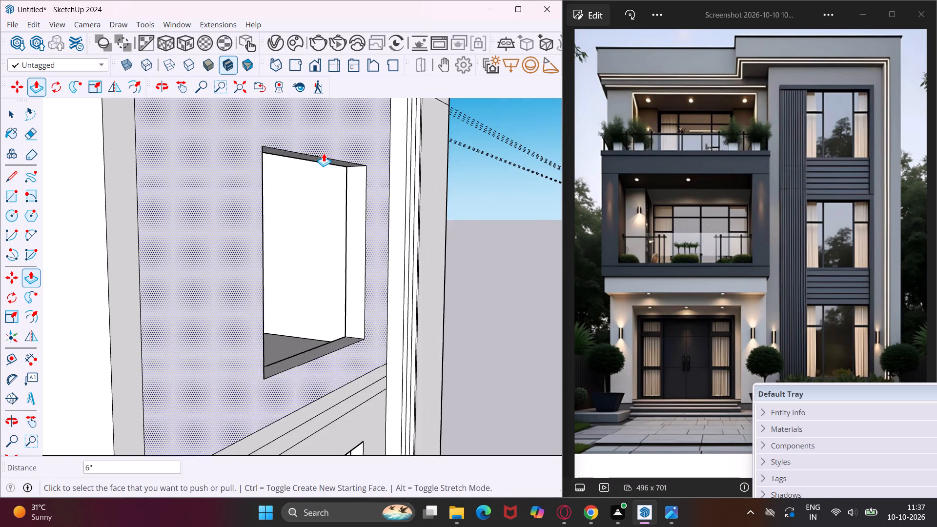
middle_click_drag(324, 153, 376, 111)
left_click(349, 145)
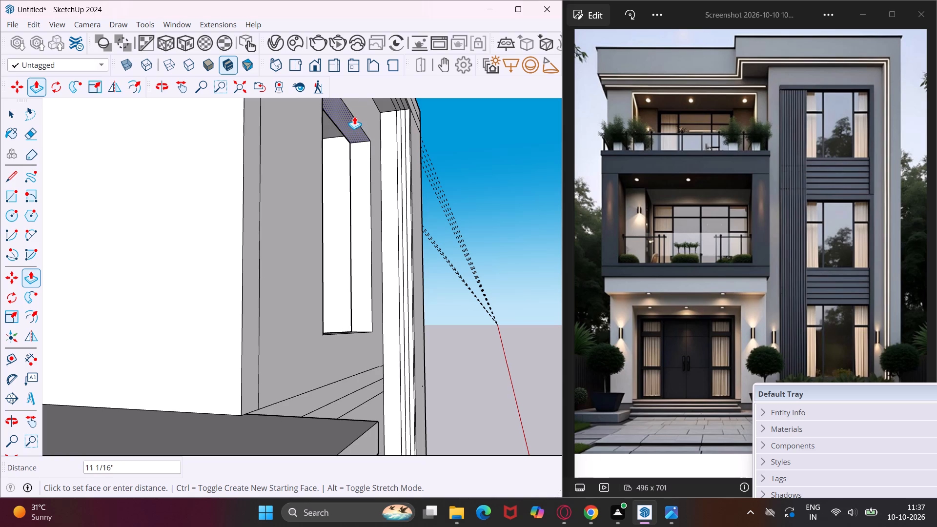
left_click(354, 121)
Examine the top-floor and middle-floor window openings beside the end pier from several angles.
middle_click_drag(376, 125, 376, 127)
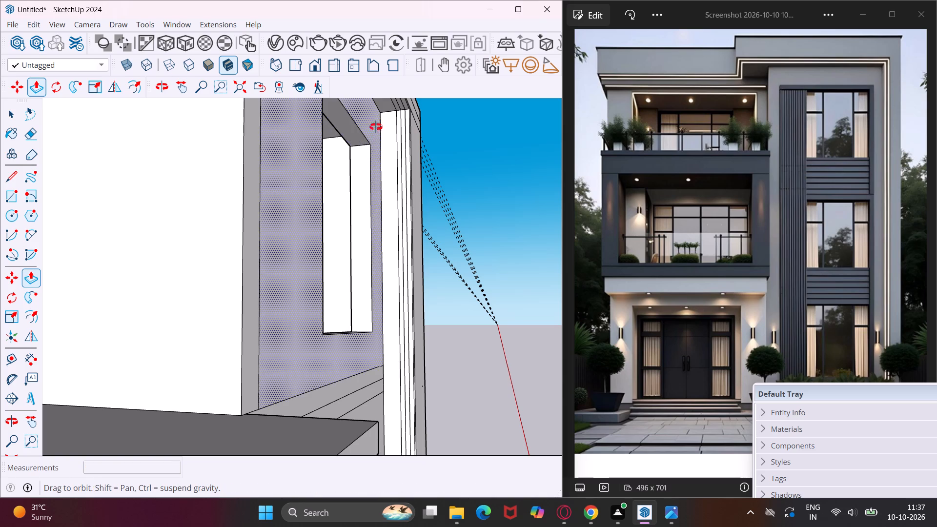
middle_click_drag(376, 127, 186, 234)
scroll(170, 249, "down", 9)
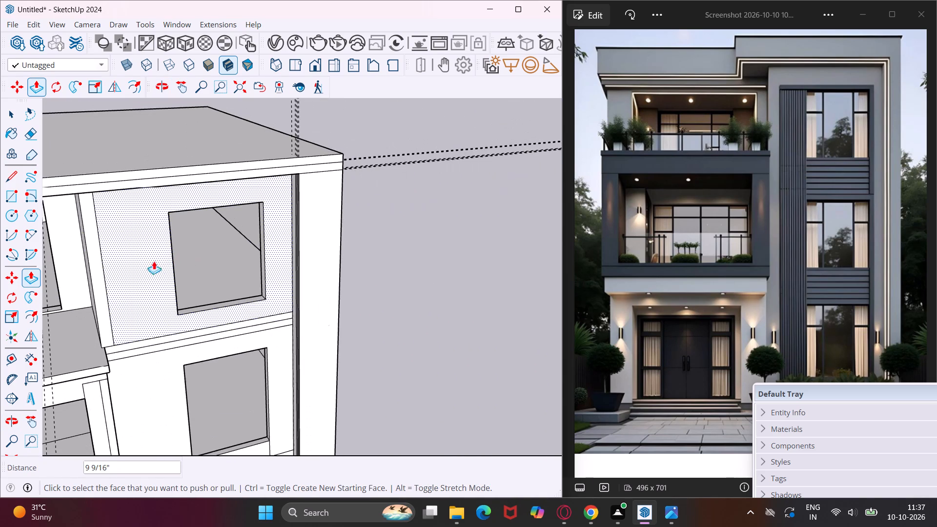
middle_click_drag(133, 252, 259, 256)
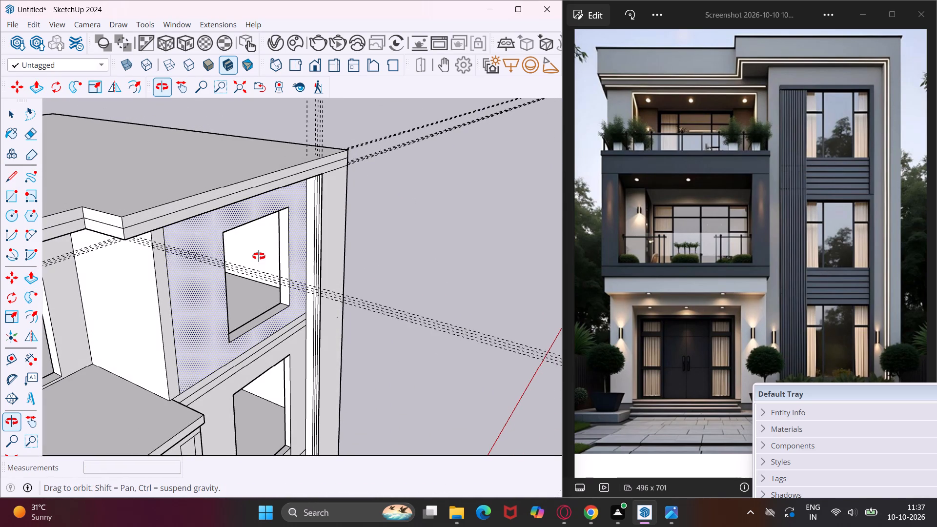
middle_click_drag(259, 256, 165, 259)
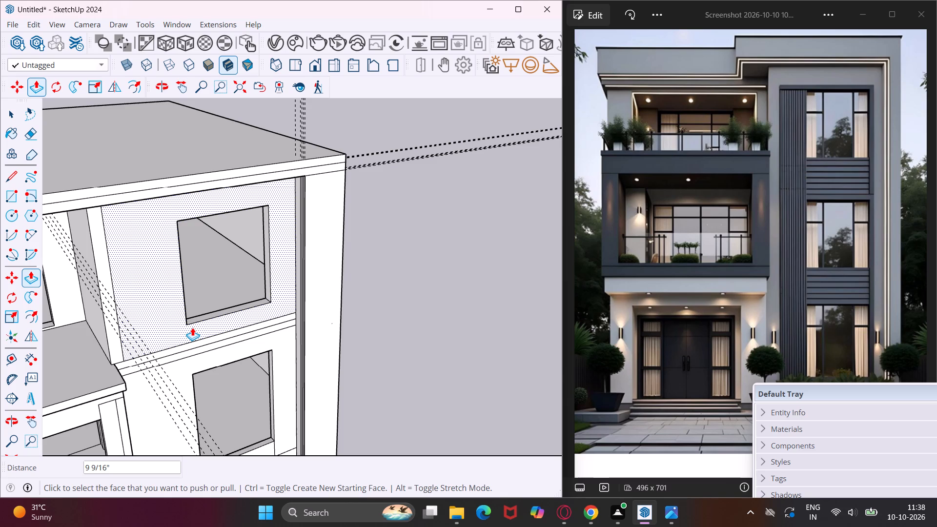
middle_click_drag(192, 329, 179, 298)
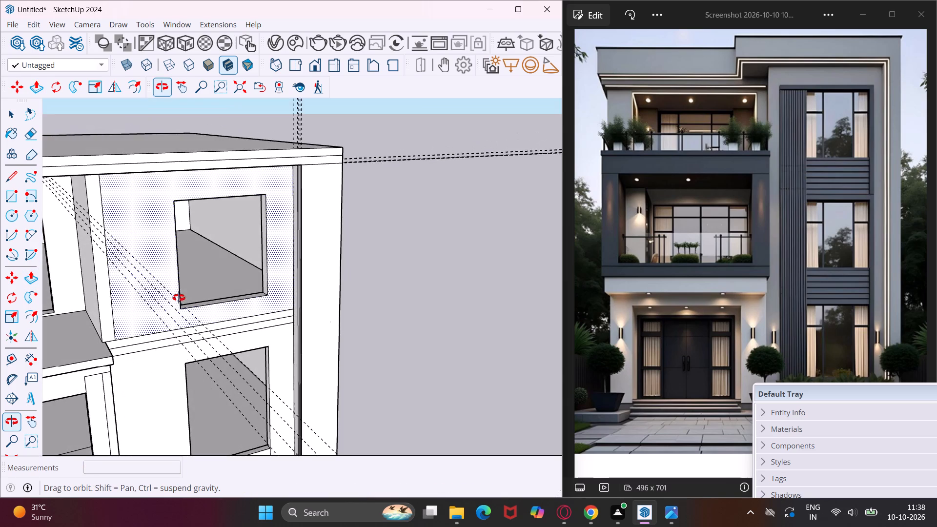
middle_click_drag(179, 298, 100, 281)
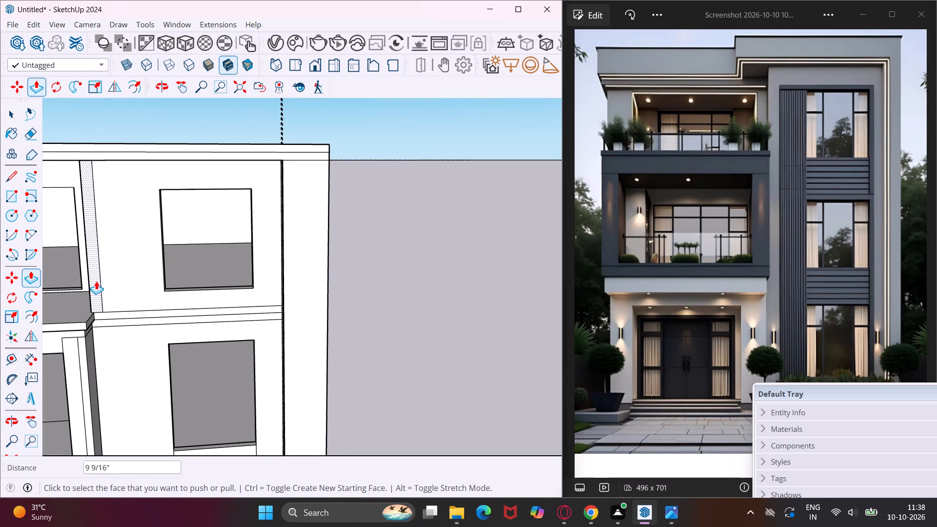
scroll(120, 309, "down", 4)
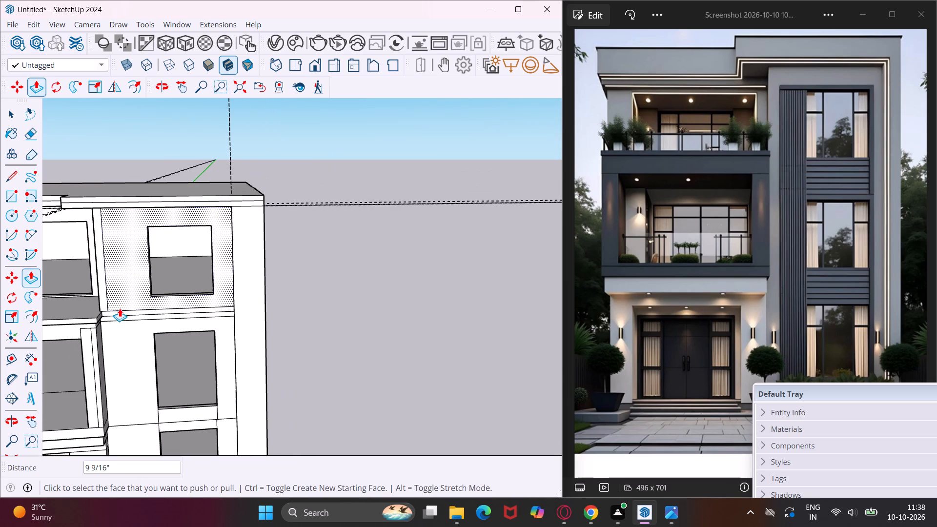
Erase the line segments crossing the long parallel strips on the underside of the upper roof overhang.
middle_click_drag(128, 346, 429, 297)
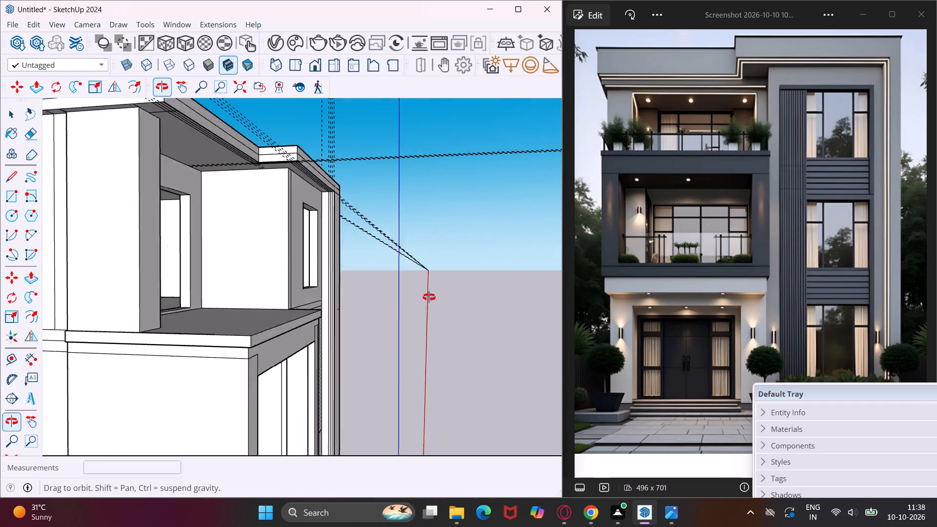
middle_click_drag(429, 297, 447, 320)
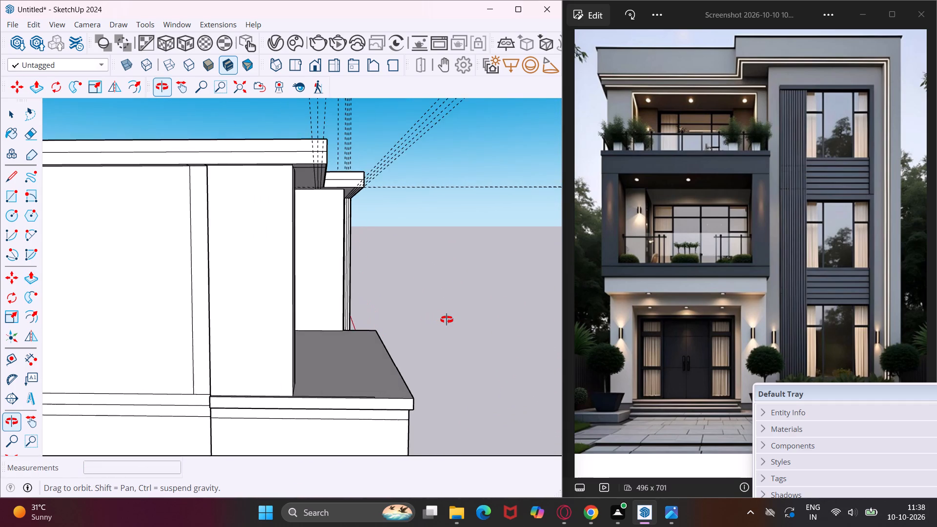
middle_click_drag(447, 320, 450, 321)
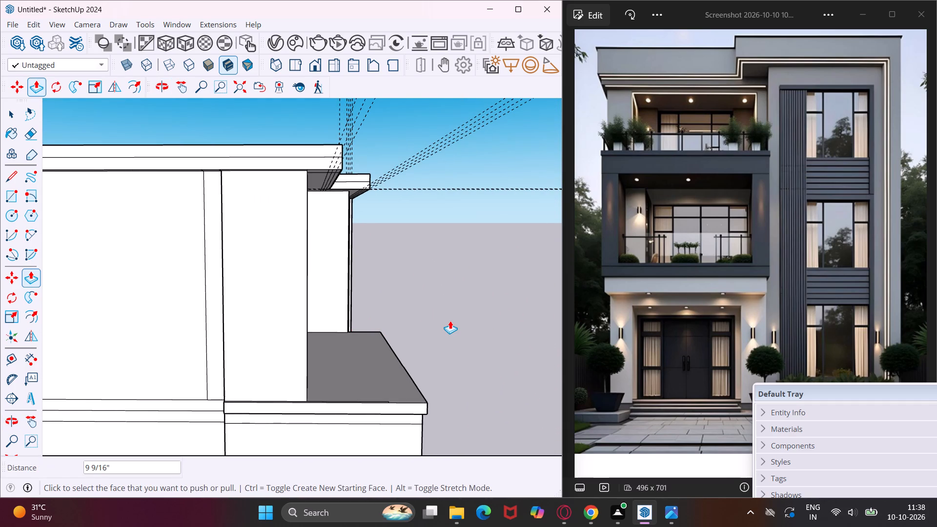
scroll(335, 171, "up", 2)
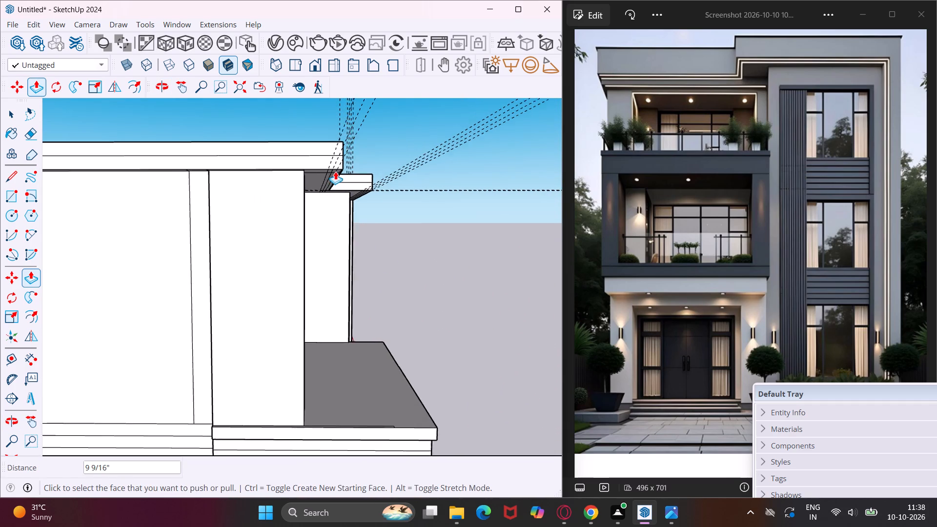
scroll(335, 171, "up", 16)
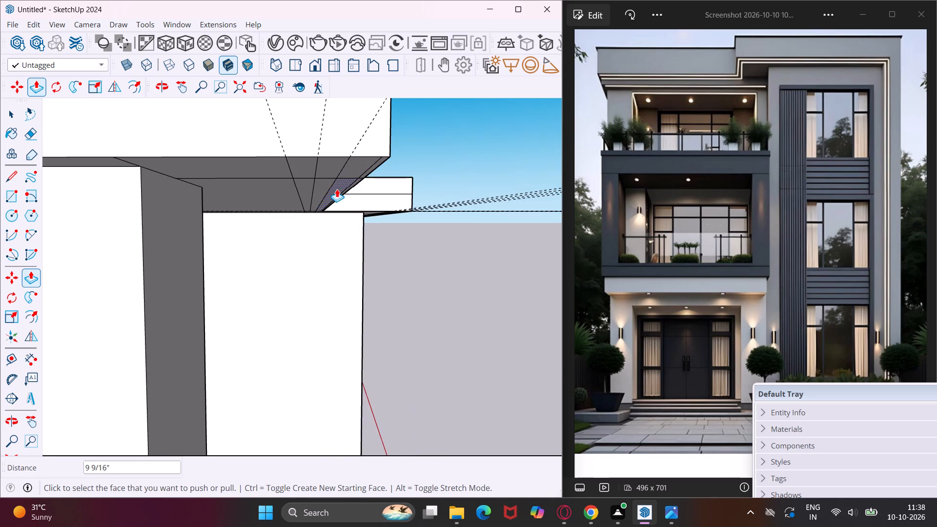
middle_click_drag(337, 189, 264, 151)
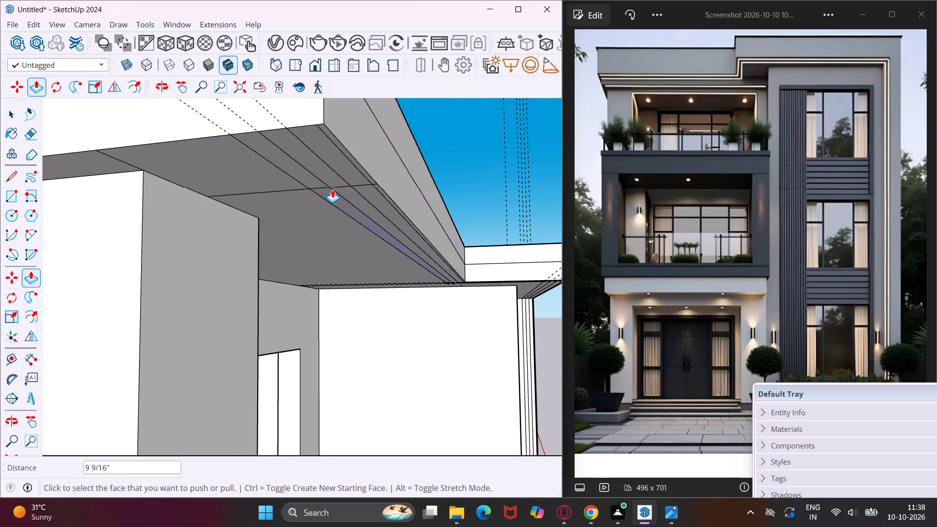
key("e")
scroll(359, 188, "up", 8)
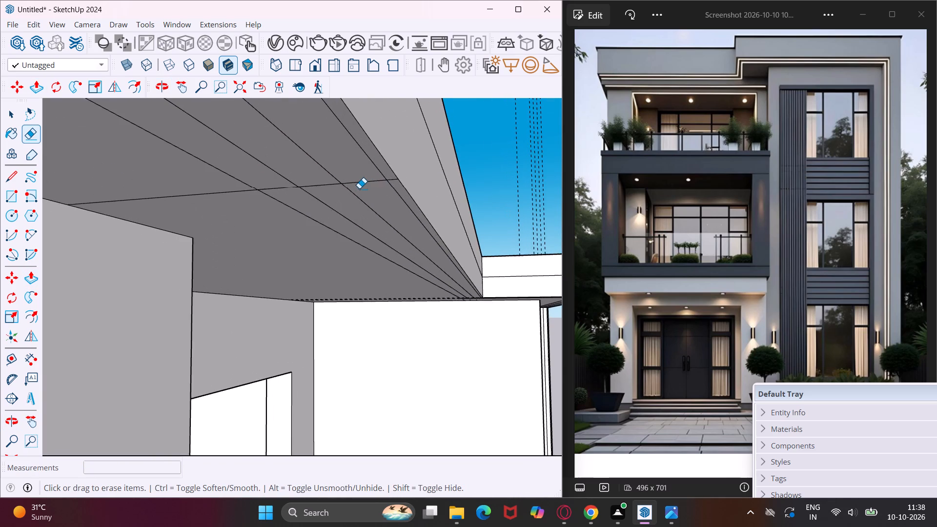
left_click(363, 180)
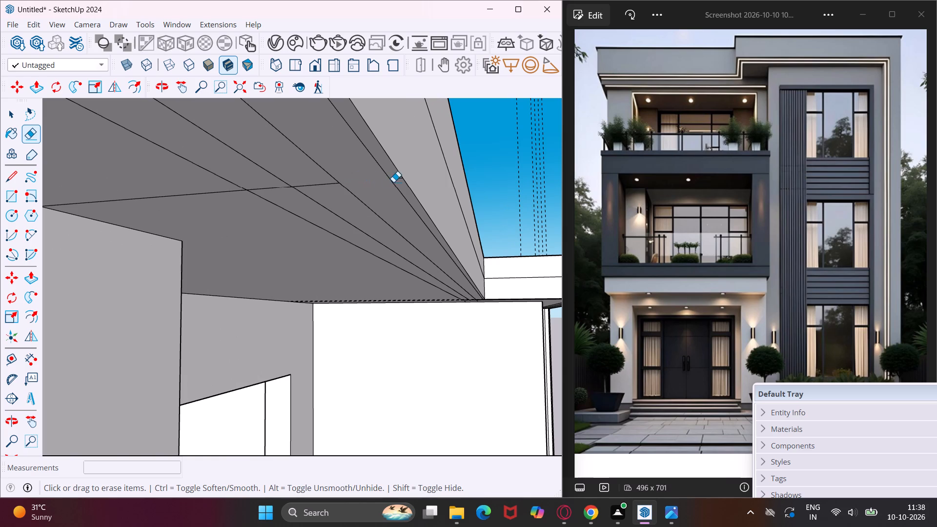
left_click(396, 178)
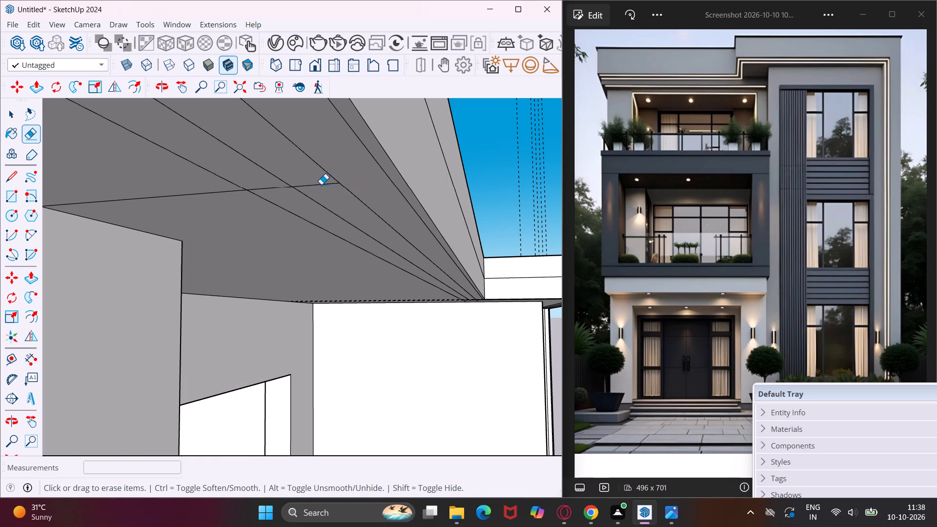
left_click(321, 184)
left_click(276, 186)
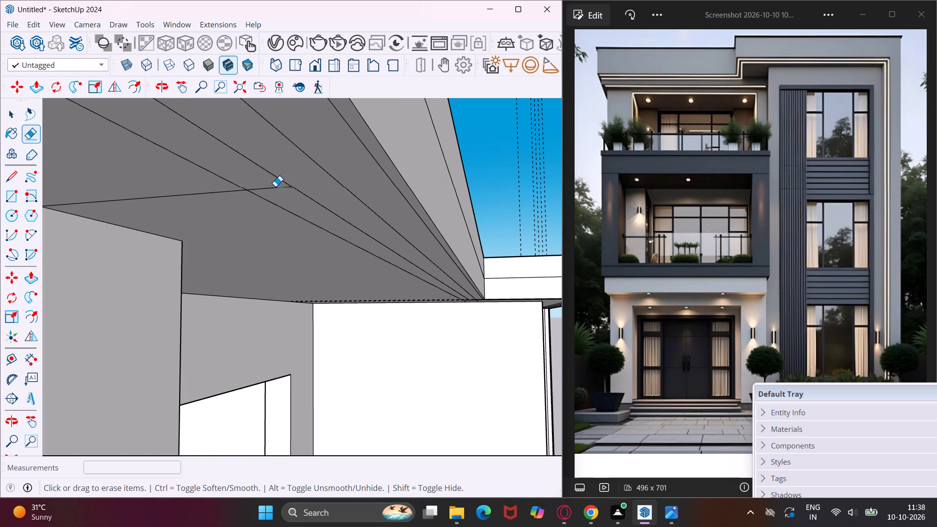
left_click(273, 186)
left_click(272, 187)
left_click(271, 187)
left_click(226, 191)
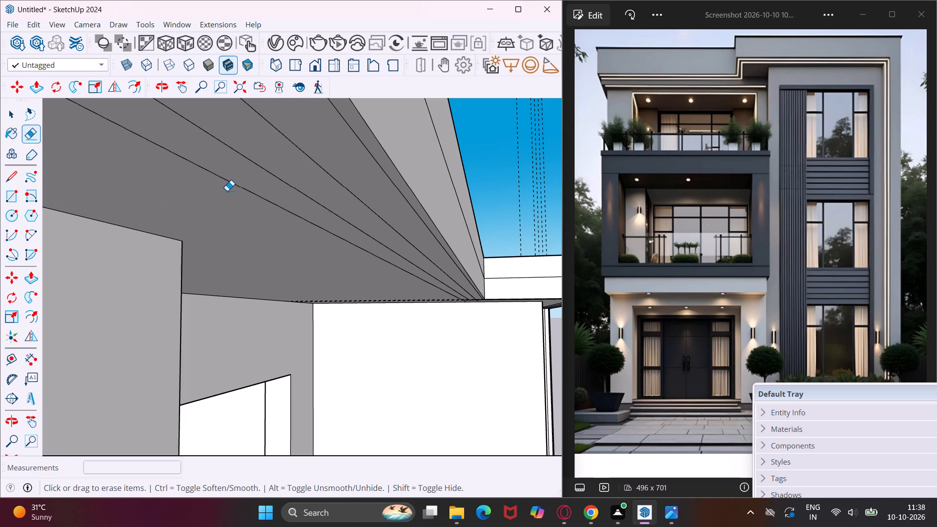
Delete all construction guides from the model.
middle_click_drag(463, 299, 443, 297)
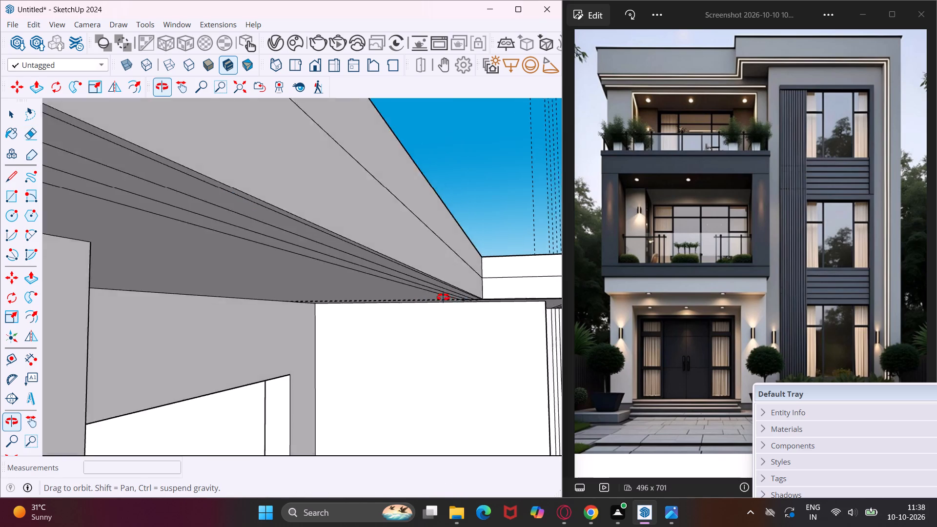
middle_click_drag(443, 297, 228, 227)
scroll(277, 247, "down", 7)
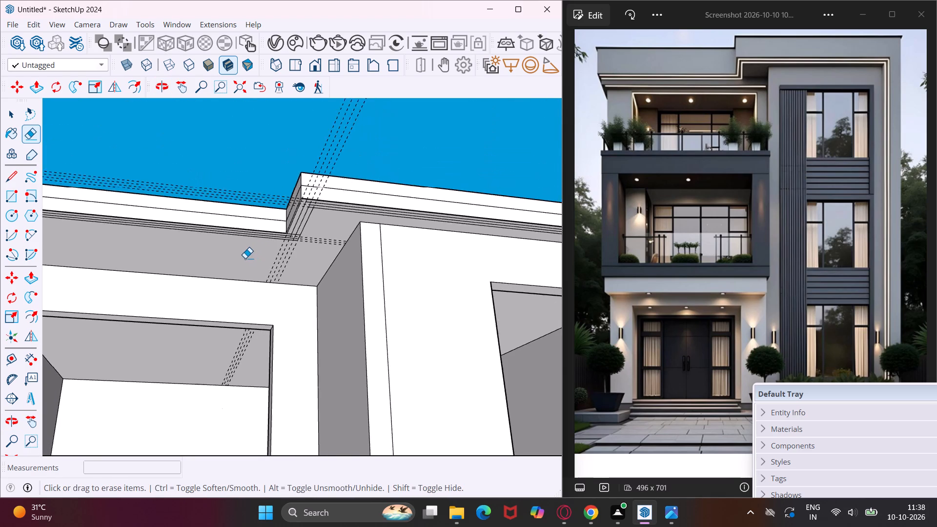
scroll(245, 258, "down", 4)
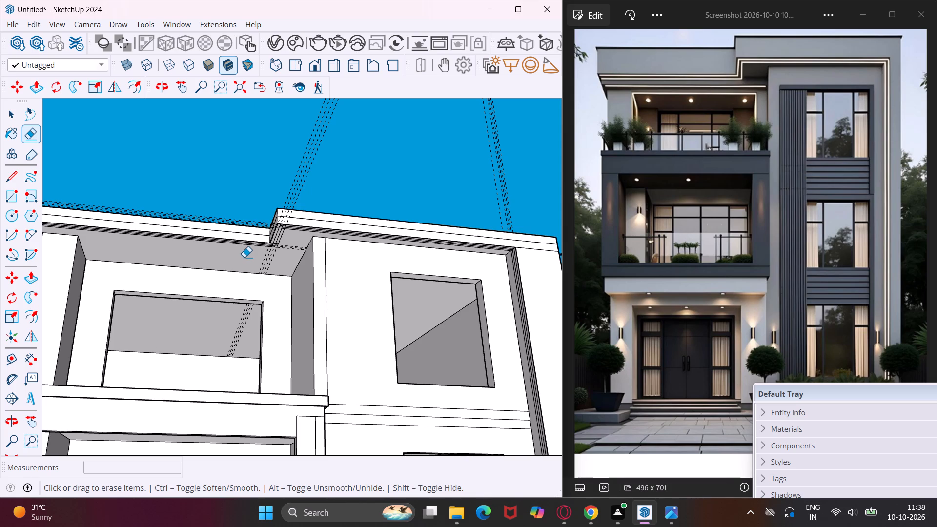
key("Escape")
key("space")
scroll(256, 257, "down", 1)
middle_click_drag(259, 269, 322, 349)
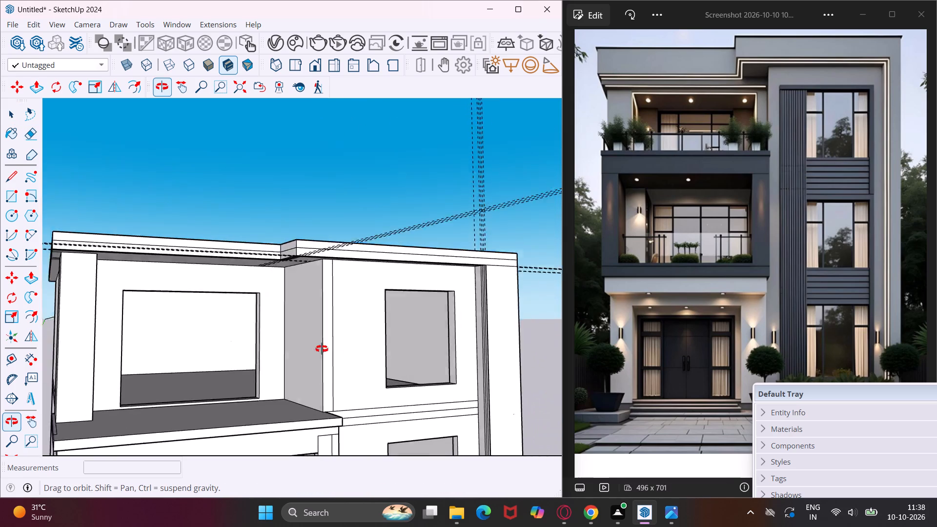
middle_click_drag(322, 349, 517, 387)
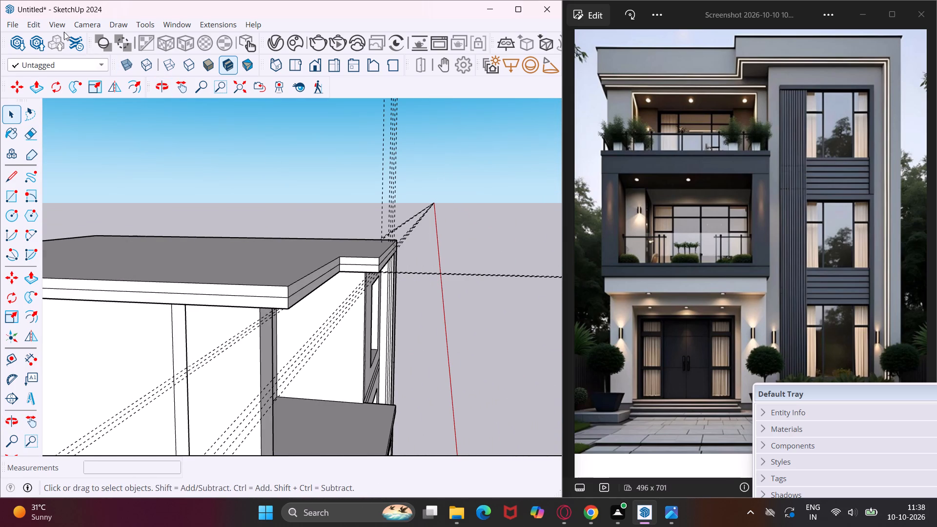
left_click(33, 25)
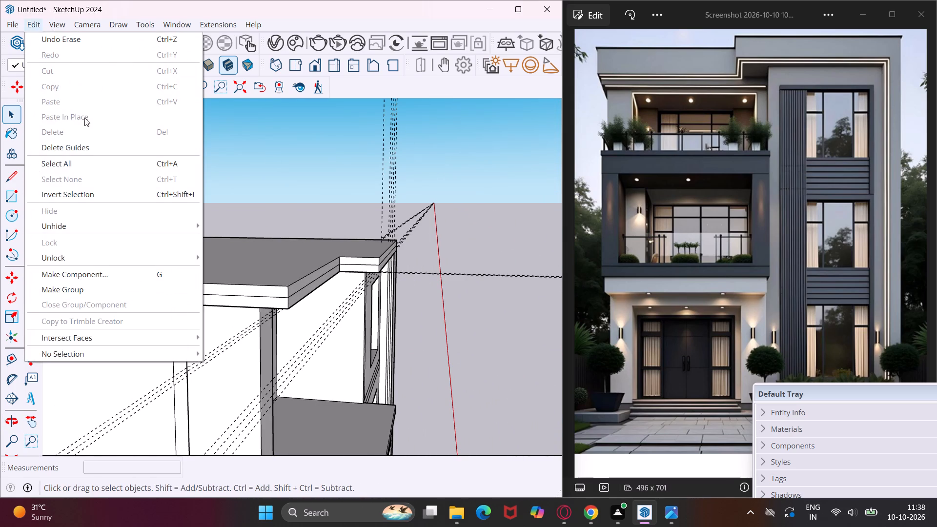
left_click(91, 141)
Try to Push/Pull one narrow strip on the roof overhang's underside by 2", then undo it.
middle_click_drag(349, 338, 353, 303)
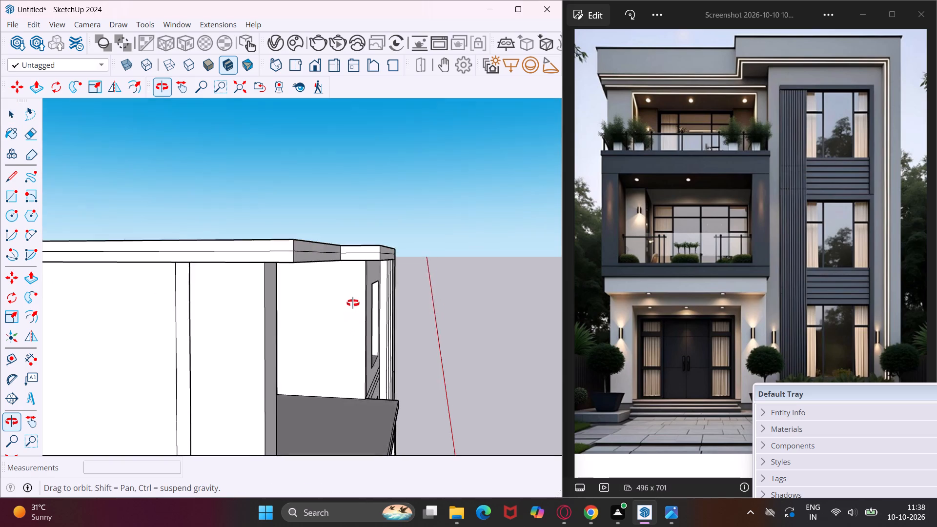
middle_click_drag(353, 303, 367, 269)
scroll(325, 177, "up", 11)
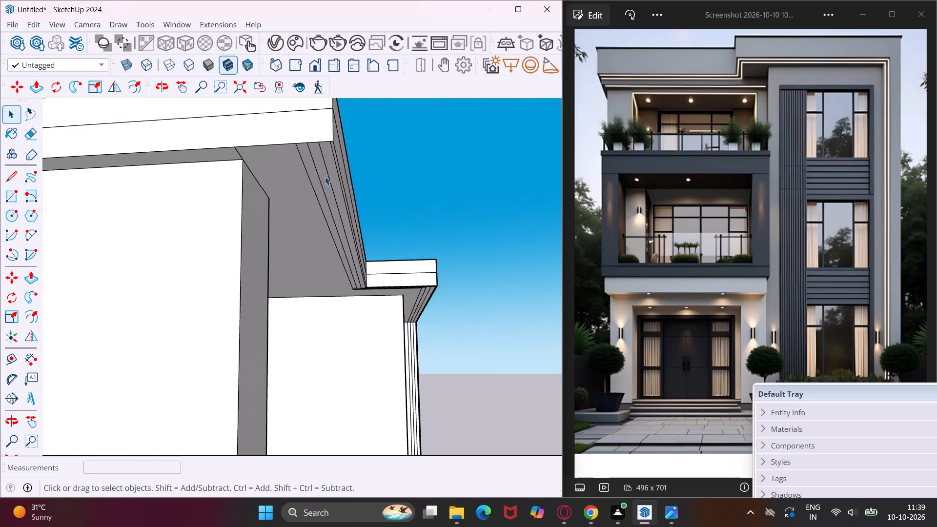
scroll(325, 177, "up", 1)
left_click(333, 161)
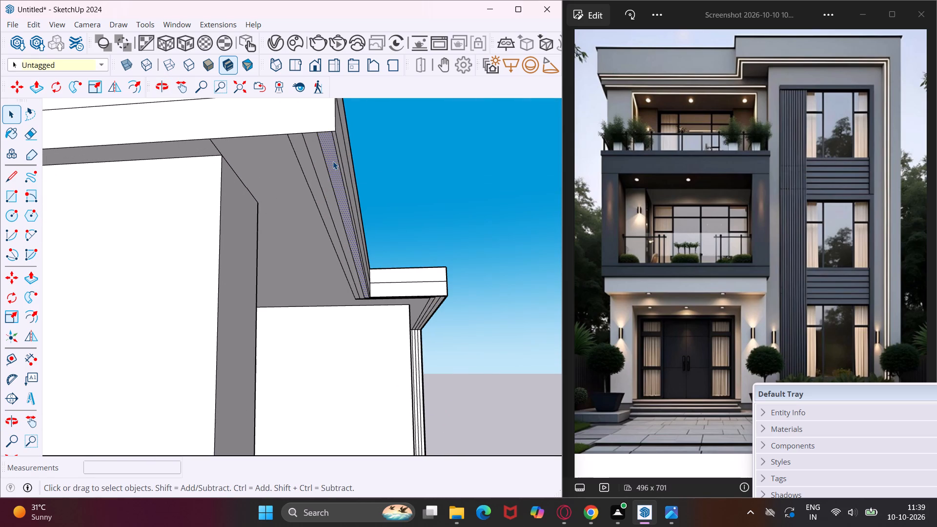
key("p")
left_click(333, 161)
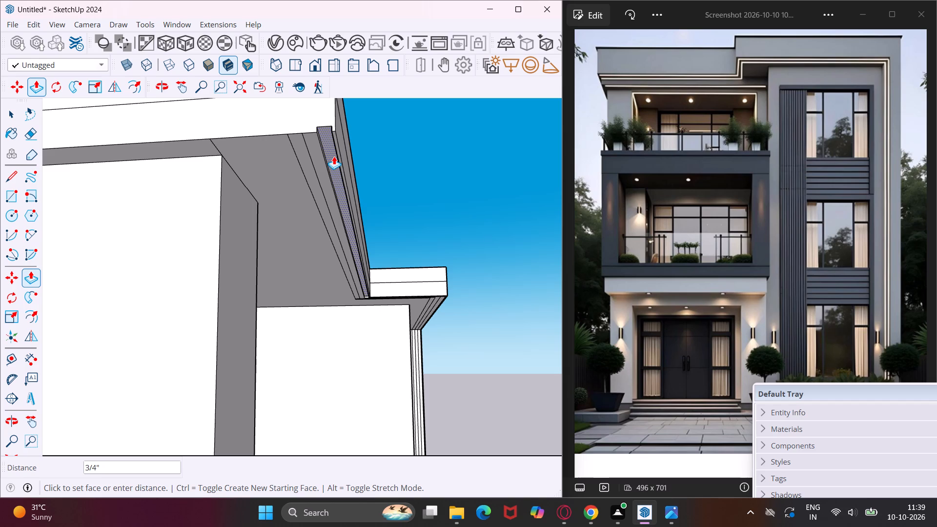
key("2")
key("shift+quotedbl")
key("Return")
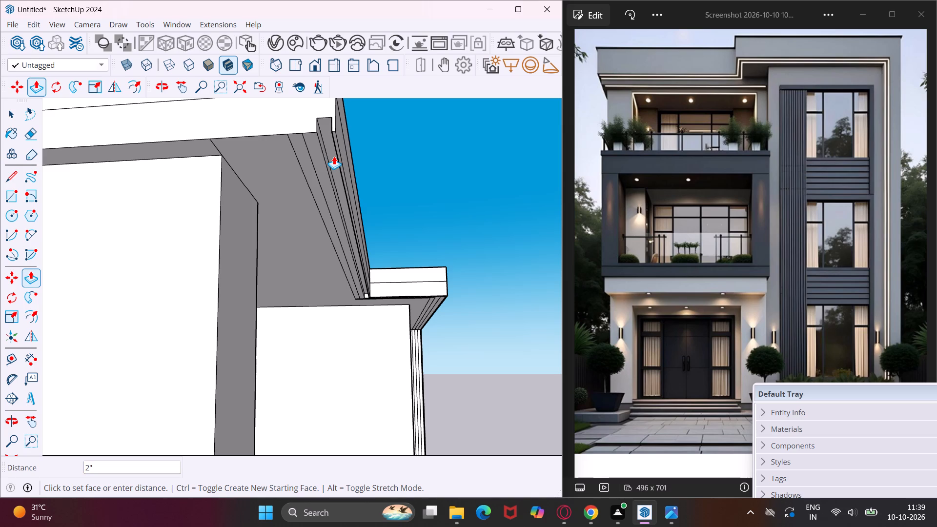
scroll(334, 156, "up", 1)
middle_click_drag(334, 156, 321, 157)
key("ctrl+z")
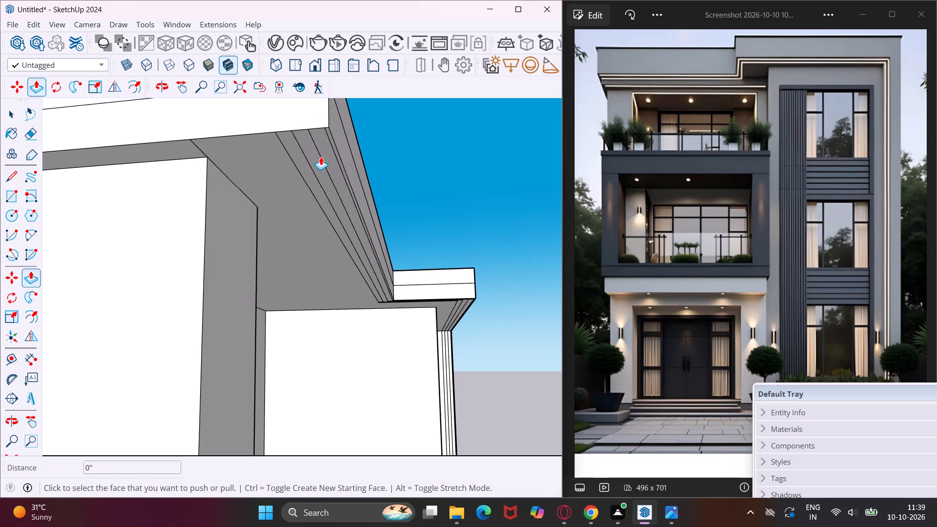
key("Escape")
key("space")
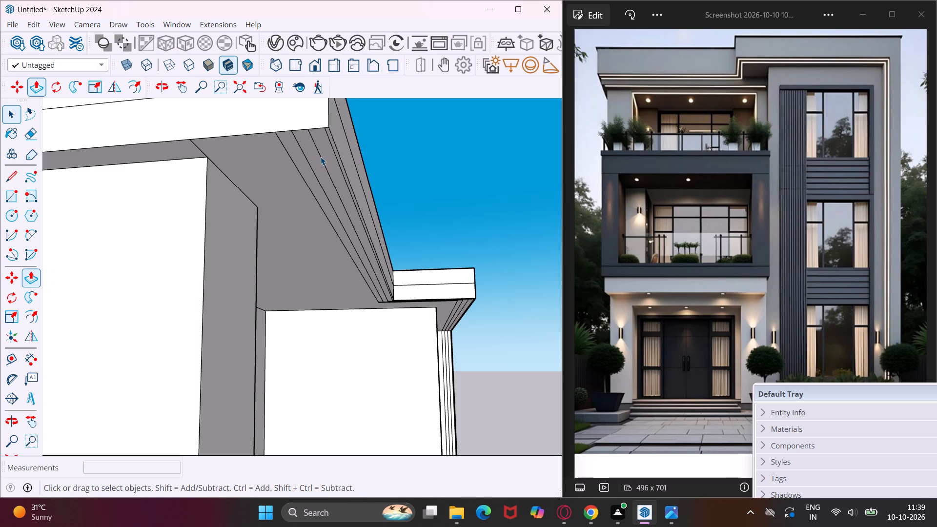
Draw a 6" line across the parallel strips on the overhang's underside, just inside its outer end.
left_click(12, 179)
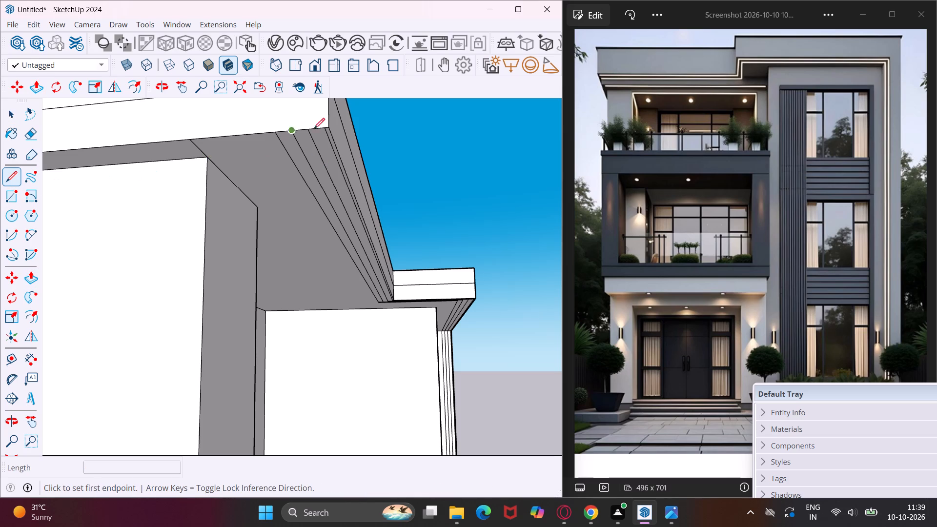
scroll(291, 139, "up", 7)
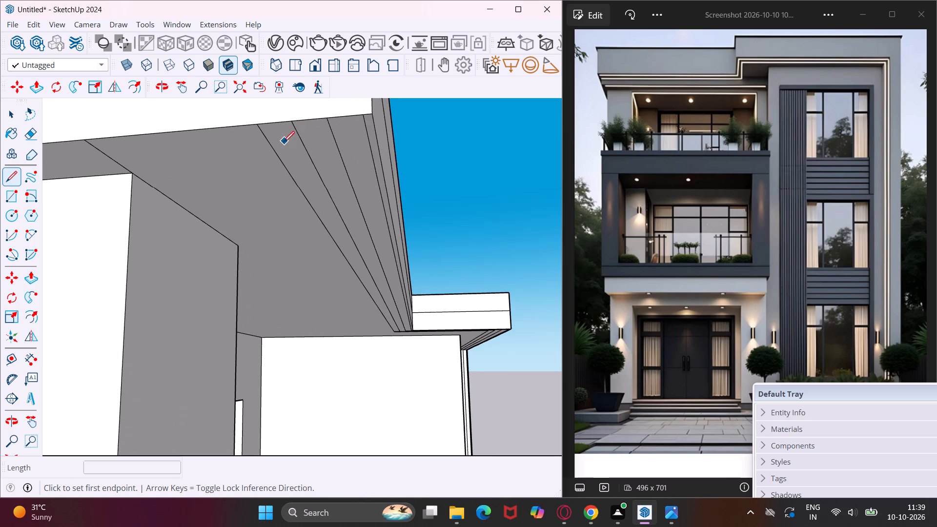
left_click(273, 146)
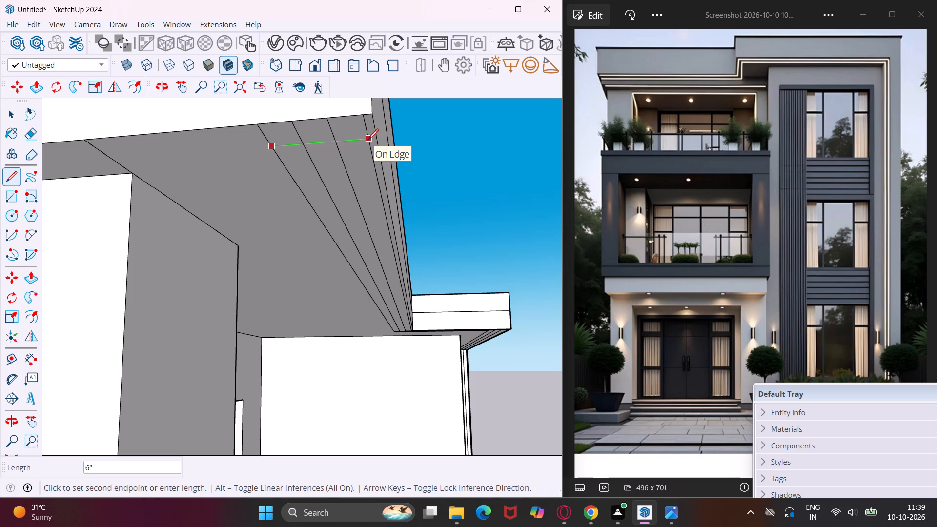
key("Escape")
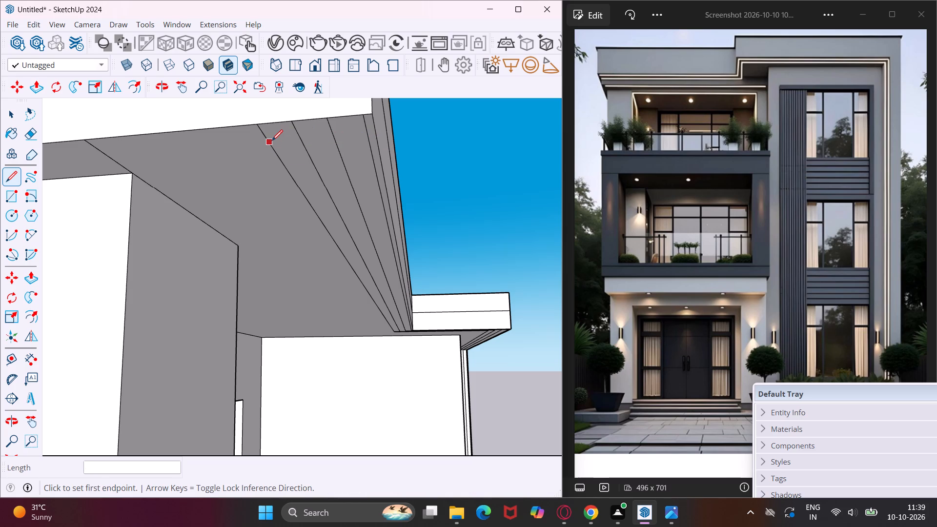
left_click(272, 141)
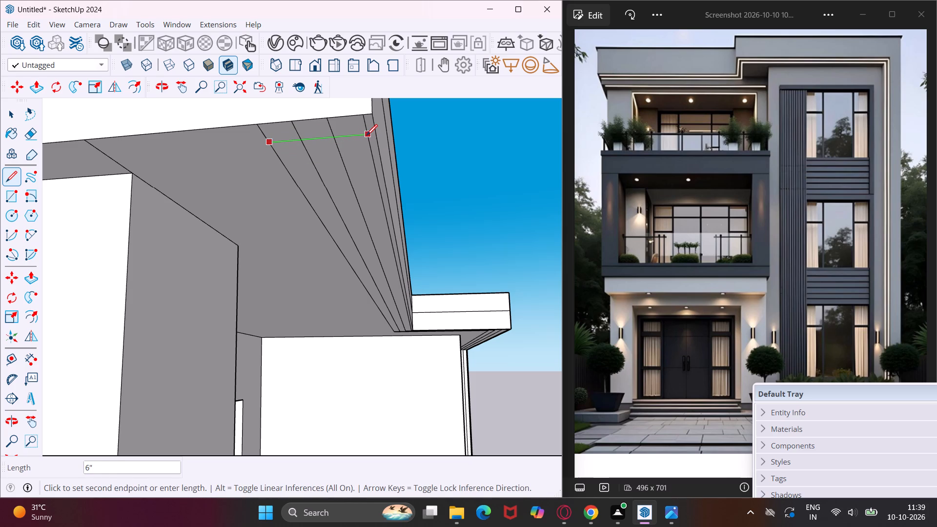
left_click(367, 135)
key("Escape")
key("space")
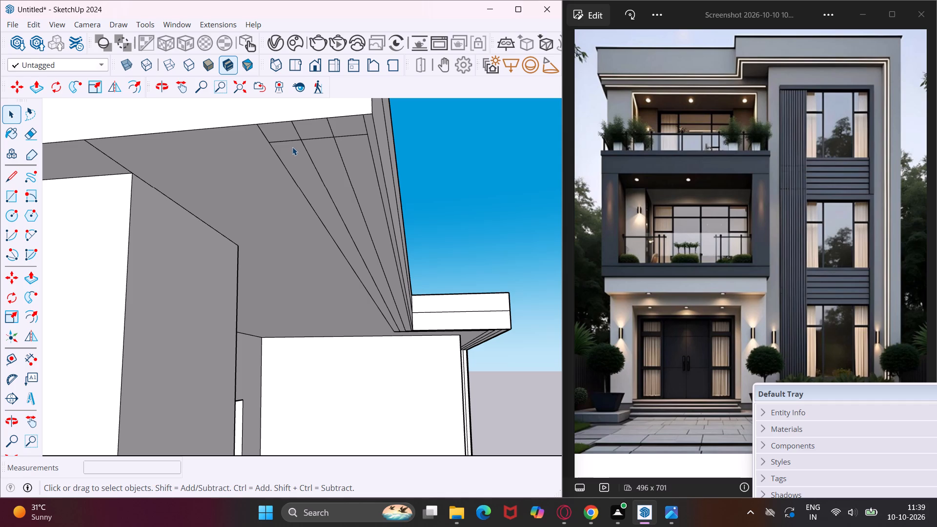
Erase the strip line stubs beyond the cross line and the cross-line segment between the two strips at the overhang's outer end.
key("e")
left_click(299, 129)
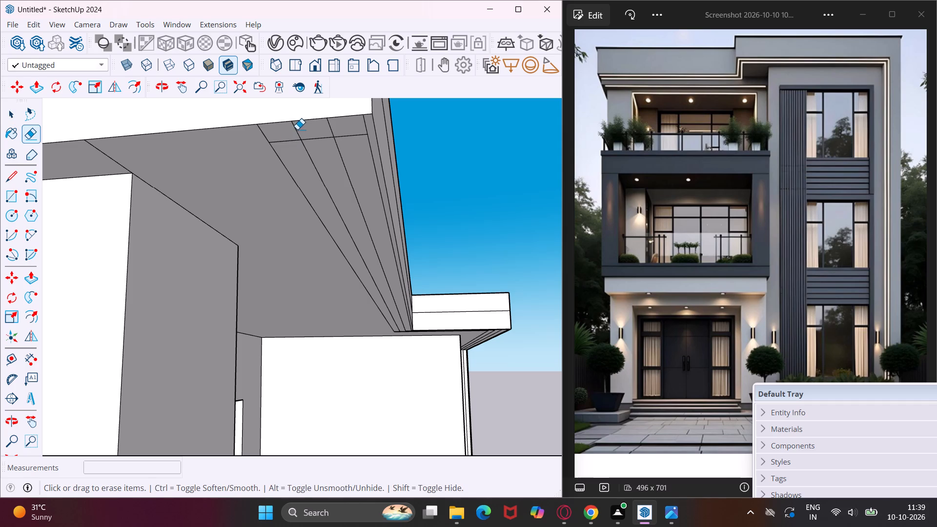
left_click(297, 129)
left_click(265, 136)
left_click(332, 129)
left_click(364, 129)
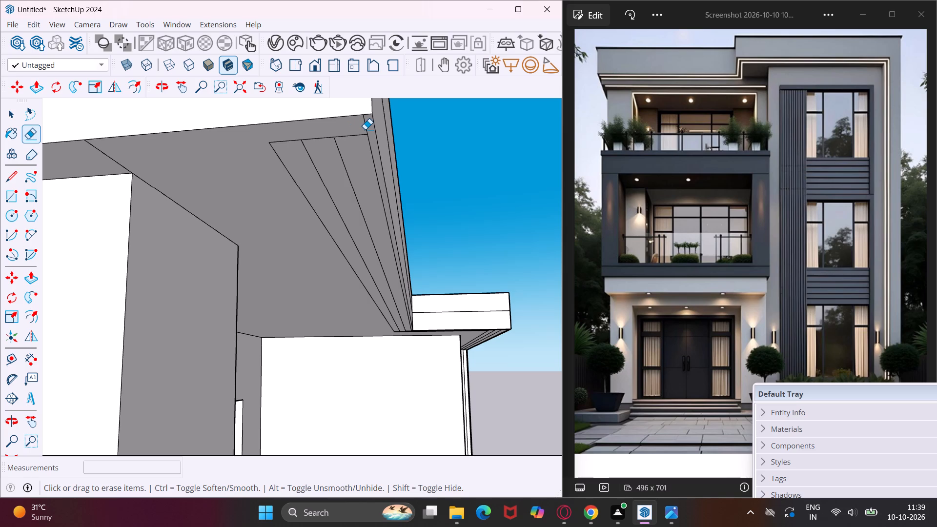
left_click(365, 129)
left_click(319, 139)
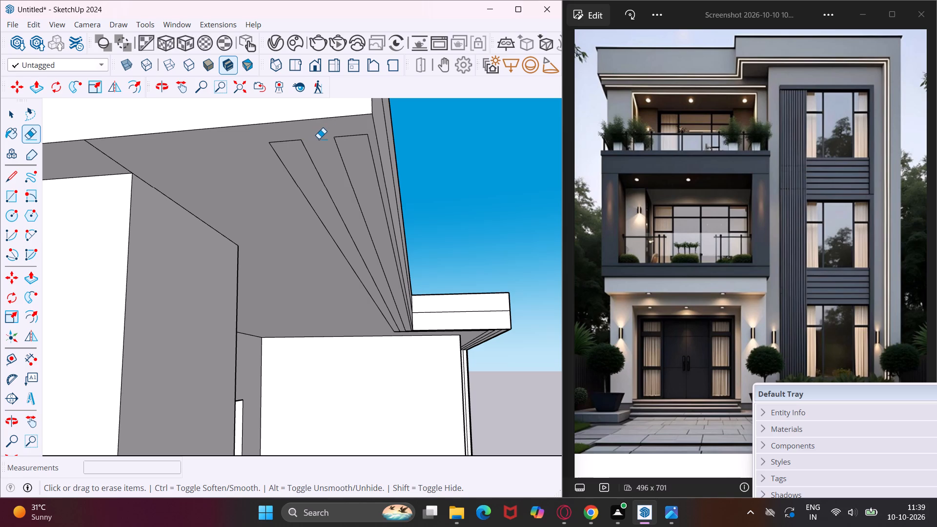
key("Escape")
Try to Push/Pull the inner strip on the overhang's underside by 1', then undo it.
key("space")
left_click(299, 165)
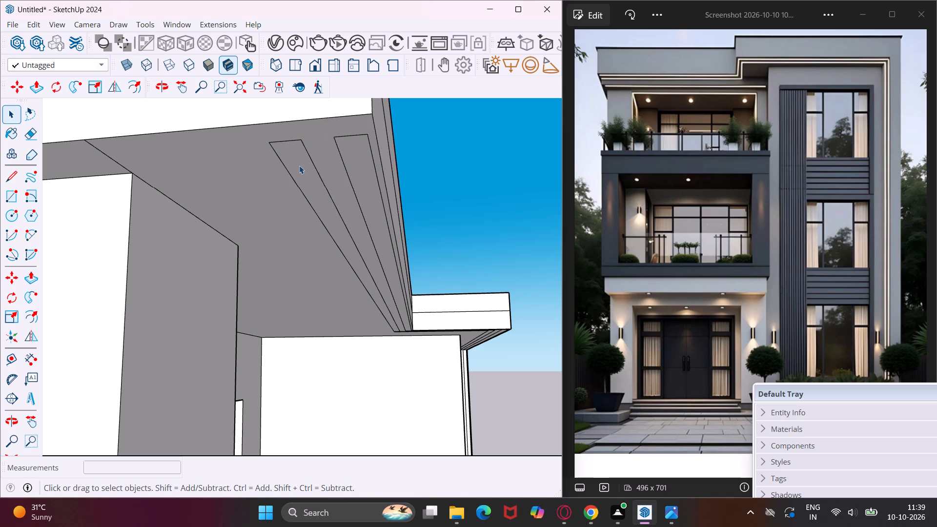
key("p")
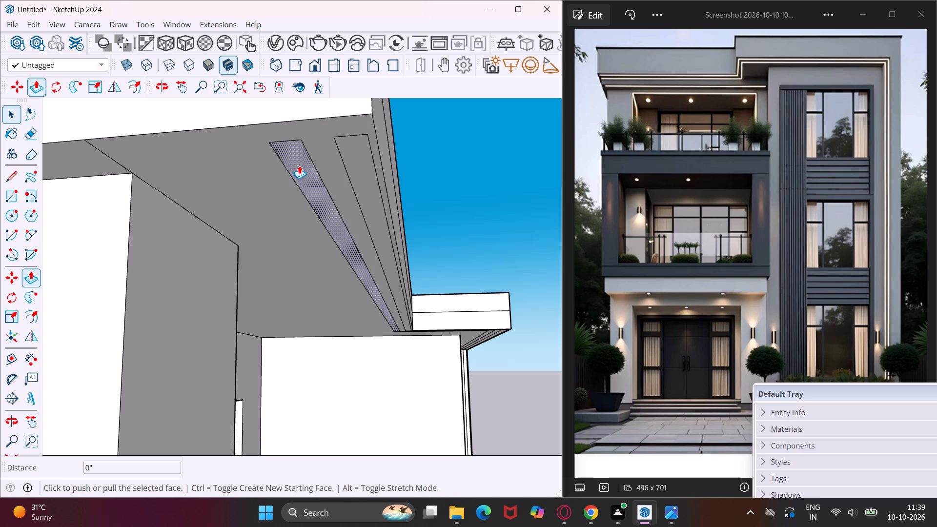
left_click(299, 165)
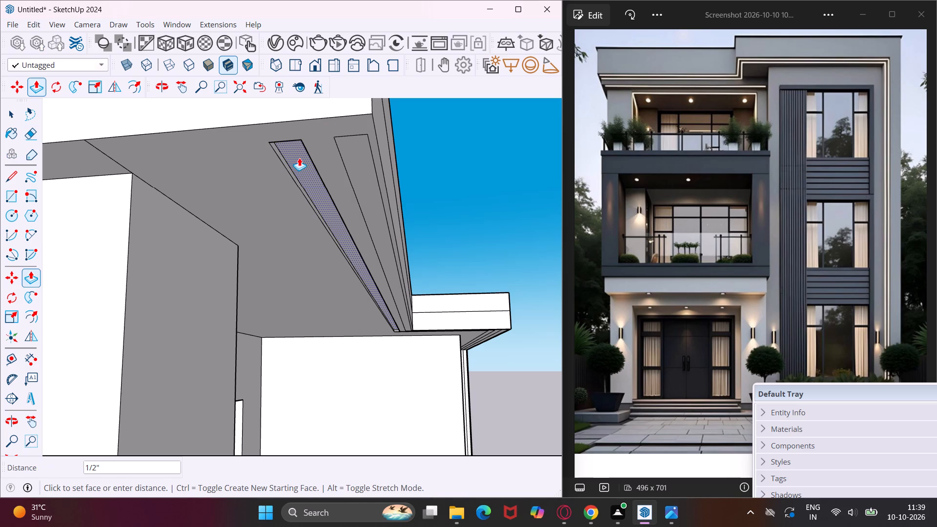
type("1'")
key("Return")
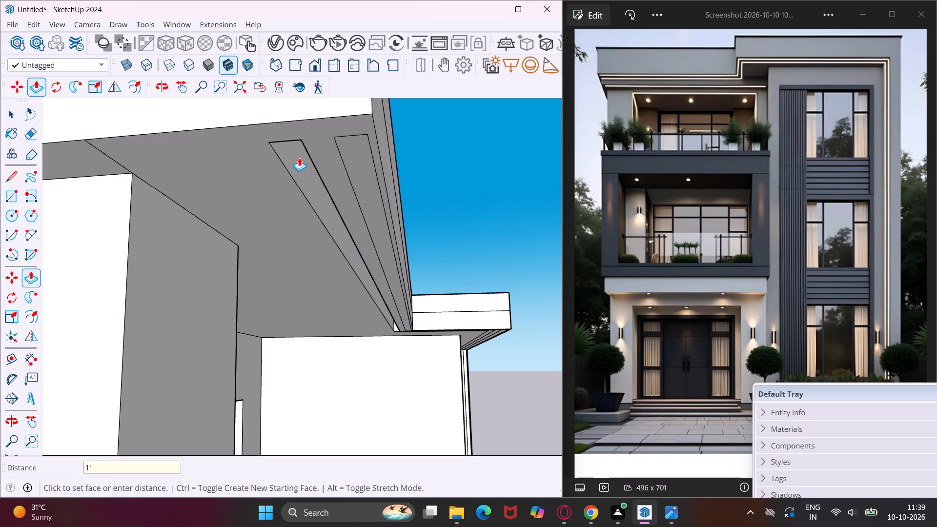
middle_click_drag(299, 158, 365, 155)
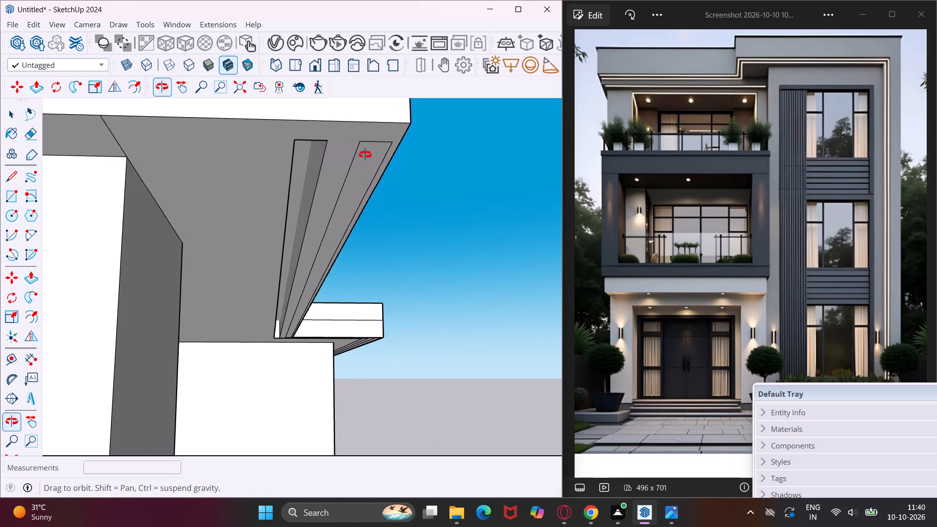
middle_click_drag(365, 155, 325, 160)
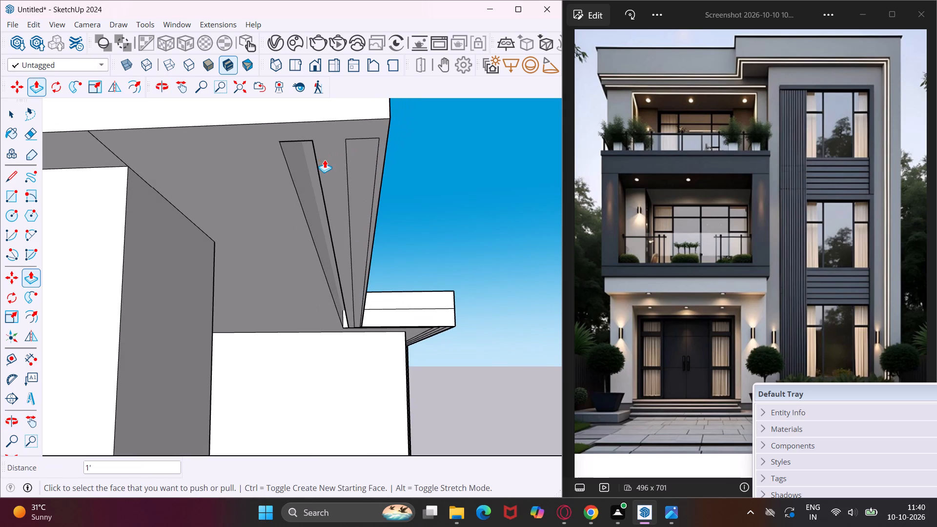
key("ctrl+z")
Recess the inner strip on the overhang's underside by 1" with Push/Pull, and repeat the same depth on the outer strip.
left_click(308, 168)
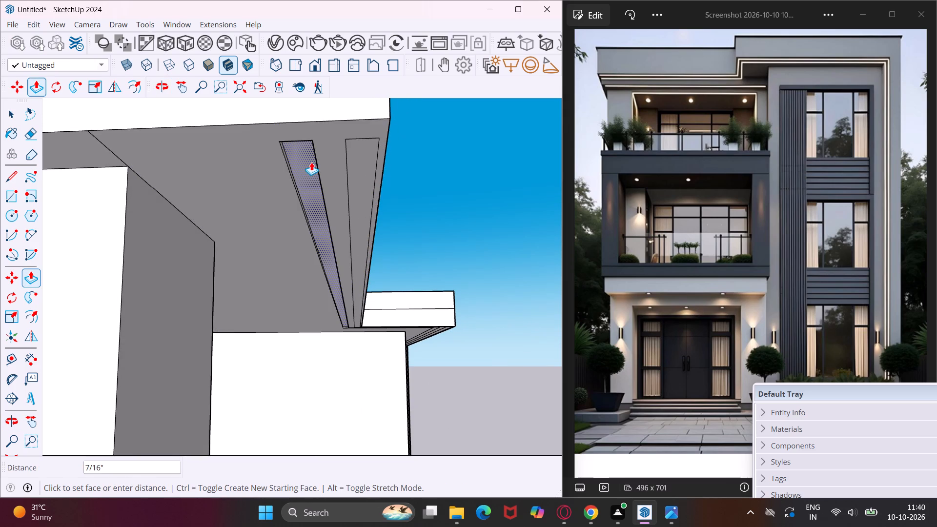
type("1\"")
key("Return")
middle_click_drag(312, 159, 297, 188)
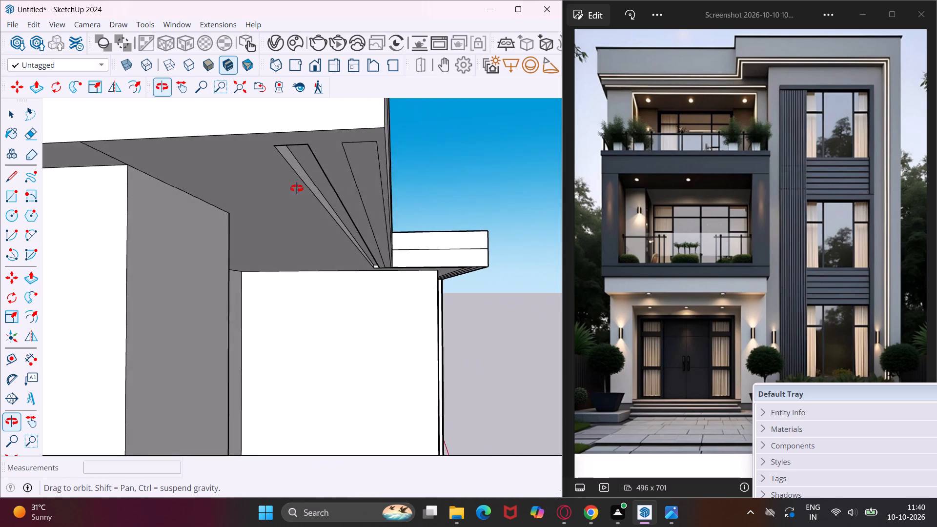
middle_click_drag(297, 188, 305, 190)
double_click(360, 175)
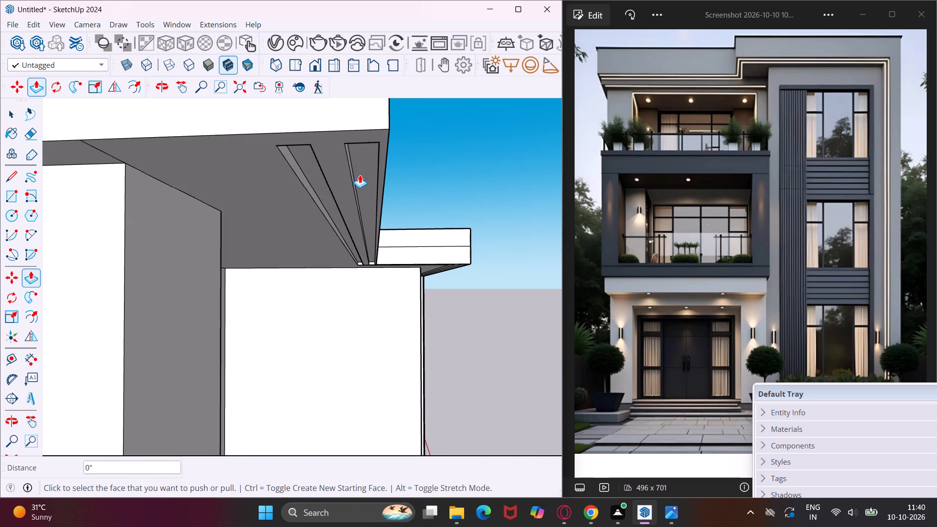
Repeat the 1" Push/Pull recess on both strips and the corner piece under the overhang's short return.
middle_click_drag(359, 178, 130, 151)
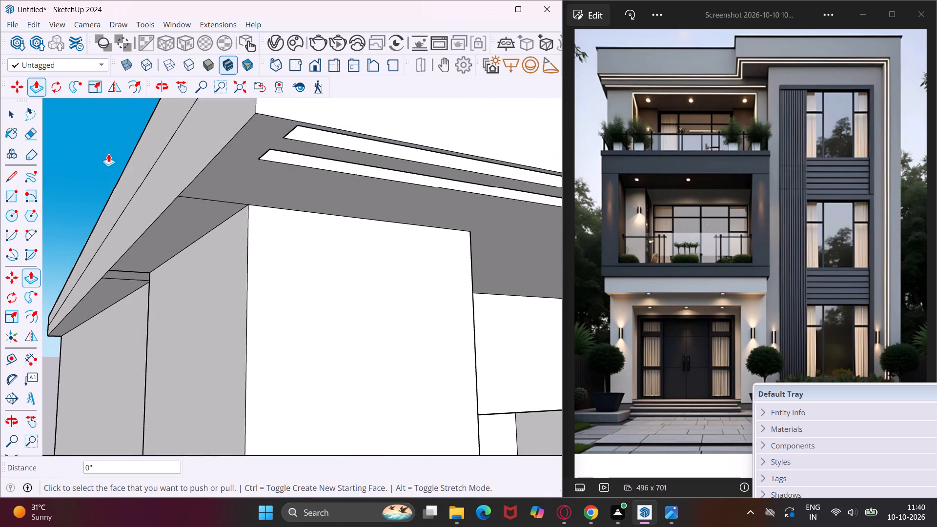
scroll(108, 154, "down", 10)
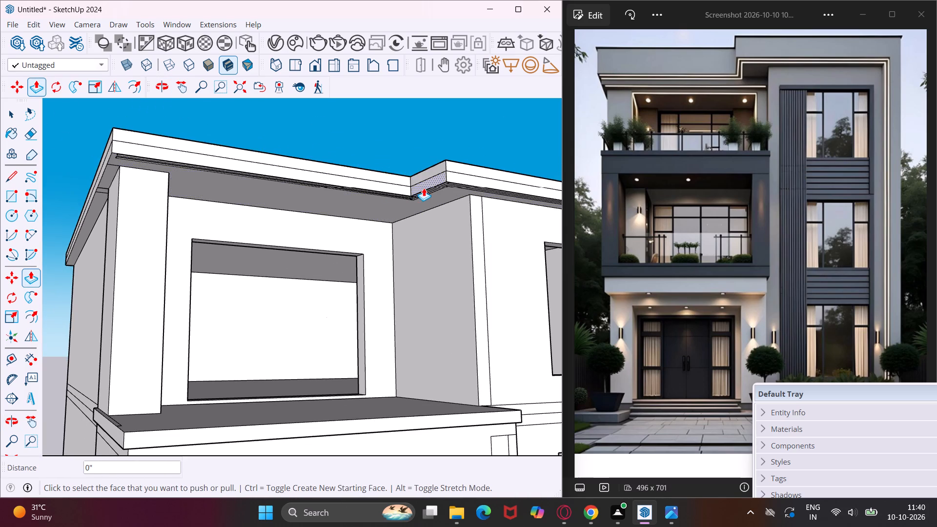
scroll(424, 188, "up", 18)
scroll(391, 226, "up", 2)
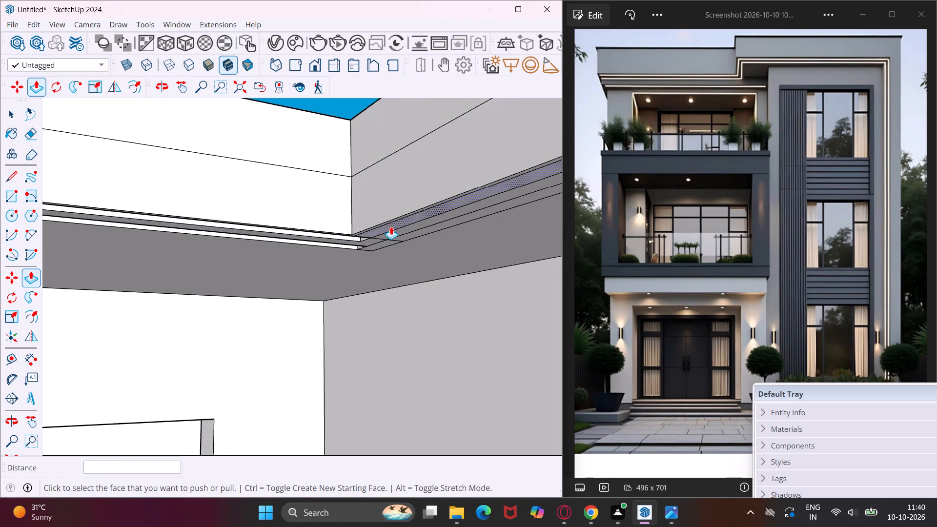
scroll(391, 226, "up", 6)
double_click(385, 225)
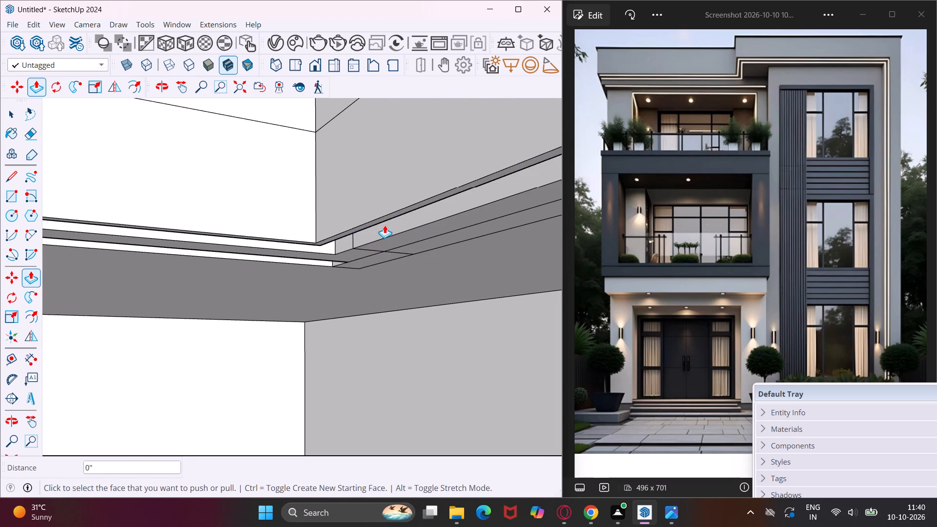
double_click(402, 248)
double_click(384, 254)
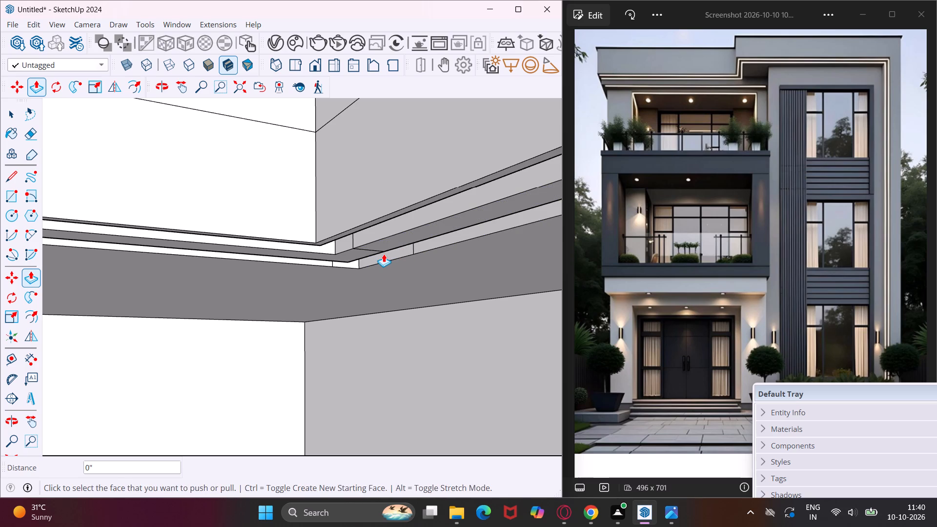
Repeat the 1" Push/Pull recess on the two long strips under the front of the projecting roof section.
middle_click_drag(384, 254, 254, 199)
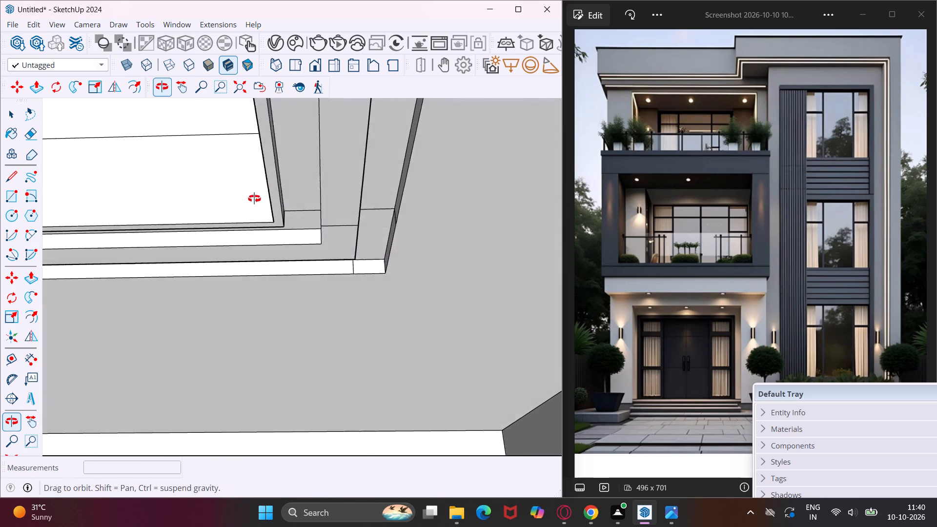
middle_click_drag(254, 199, 249, 203)
scroll(291, 210, "down", 4)
middle_click_drag(291, 210, 291, 255)
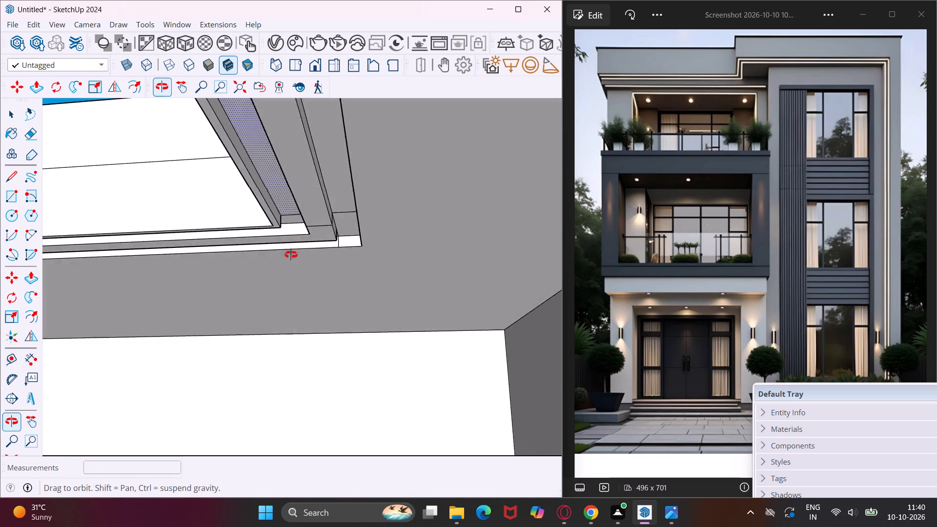
middle_click_drag(291, 255, 297, 275)
scroll(283, 262, "down", 7)
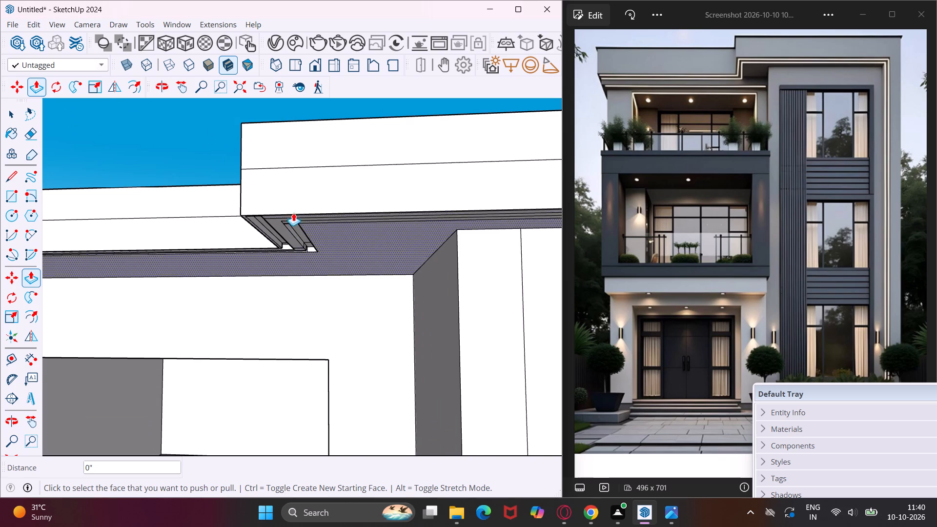
scroll(293, 210, "up", 7)
middle_click_drag(293, 219, 316, 162)
scroll(307, 171, "up", 4)
double_click(308, 167)
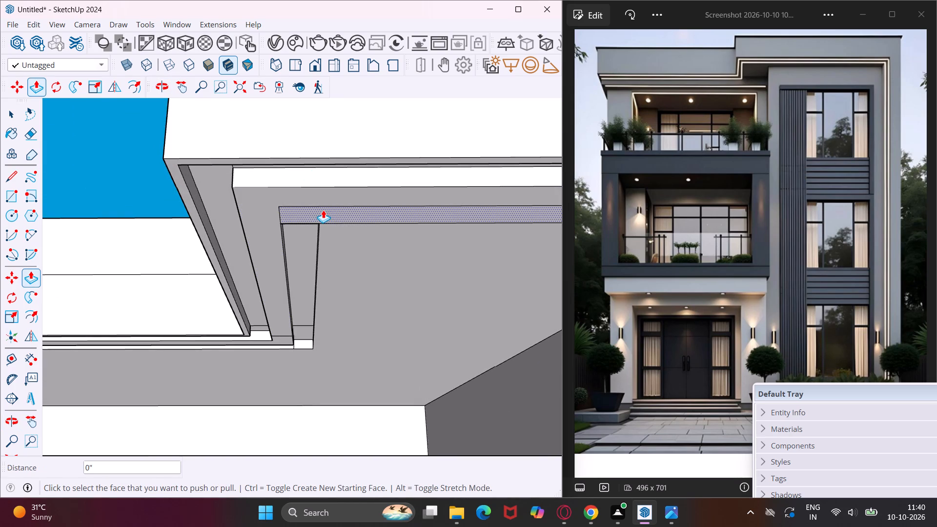
double_click(323, 210)
Repeat the 1" Push/Pull recess on the two vertical strips running down the end pier beside the windows.
middle_click_drag(312, 211, 72, 245)
scroll(71, 245, "down", 5)
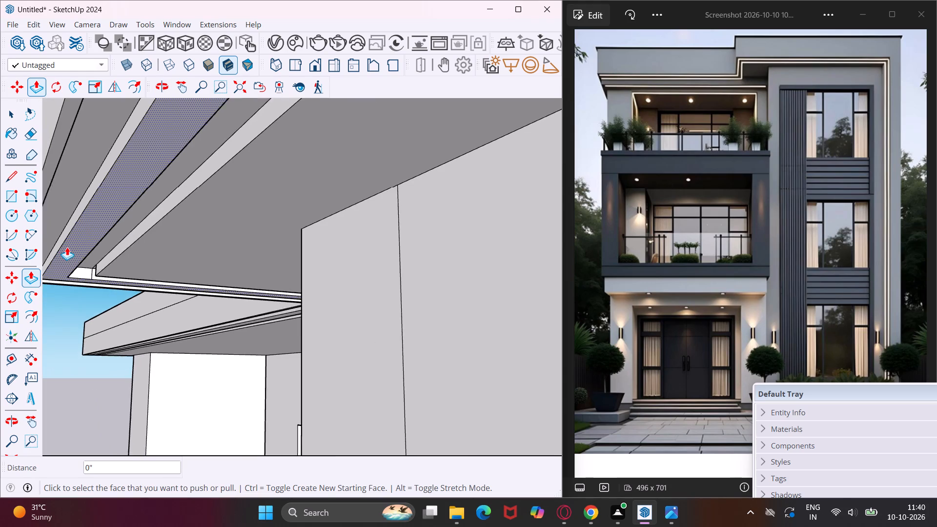
scroll(67, 247, "down", 4)
scroll(65, 248, "down", 20)
scroll(65, 248, "down", 1)
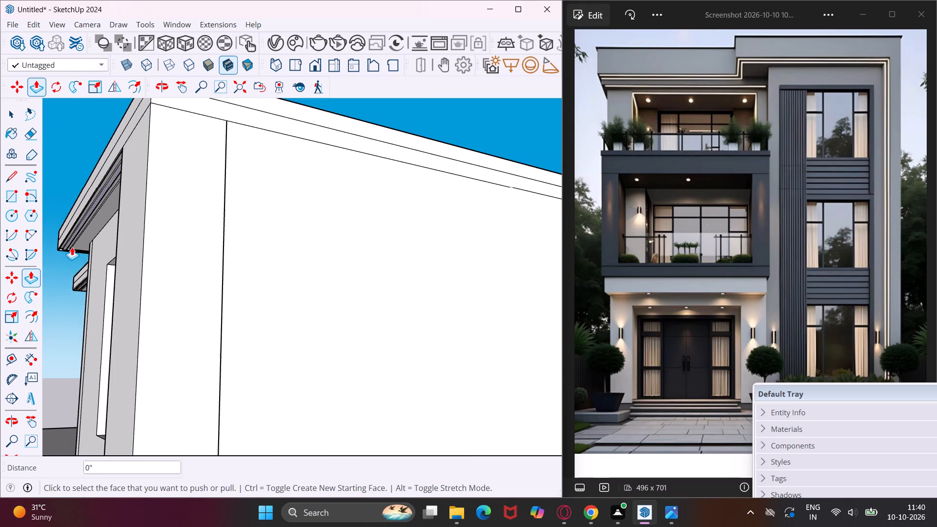
middle_click_drag(135, 273, 544, 334)
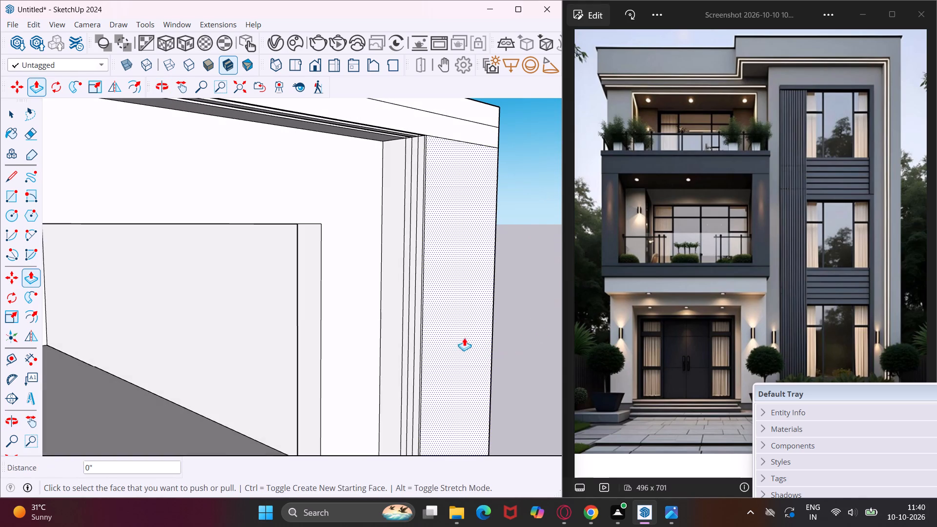
scroll(417, 287, "up", 11)
double_click(419, 285)
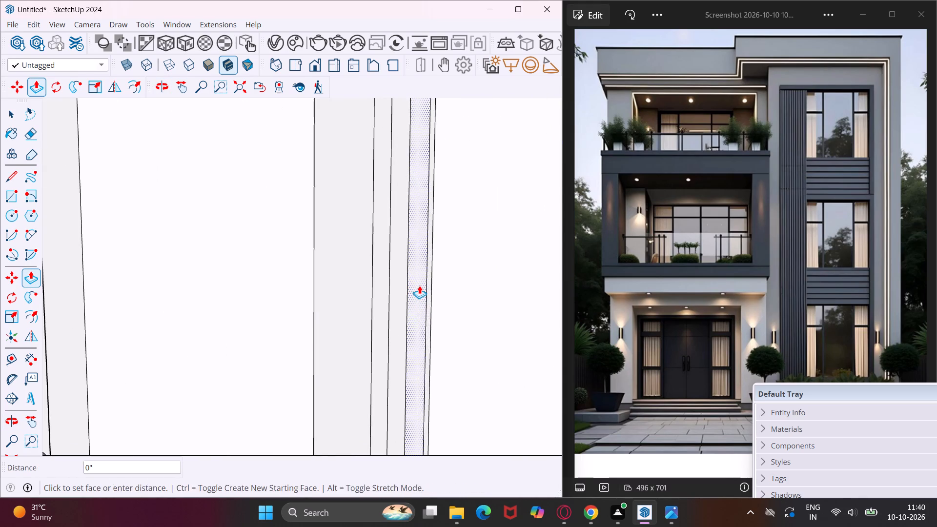
scroll(380, 300, "up", 4)
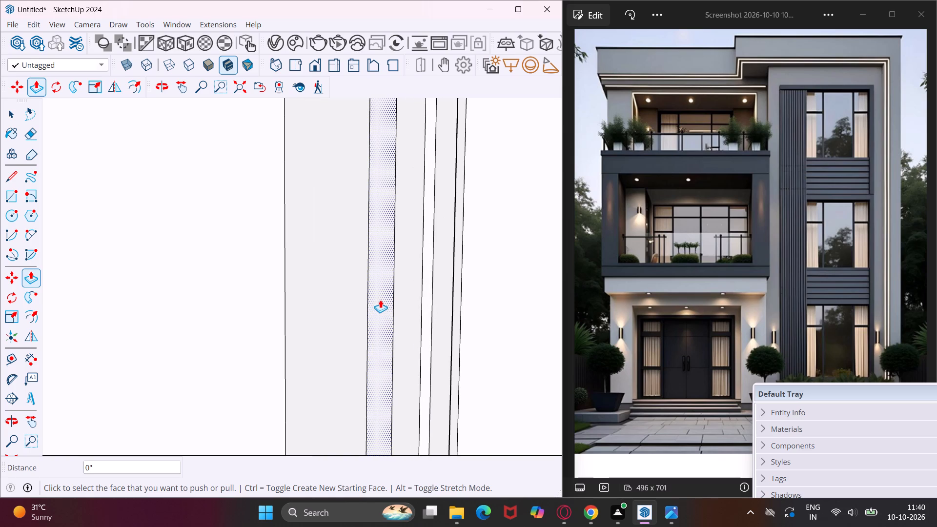
double_click(380, 300)
scroll(380, 300, "down", 10)
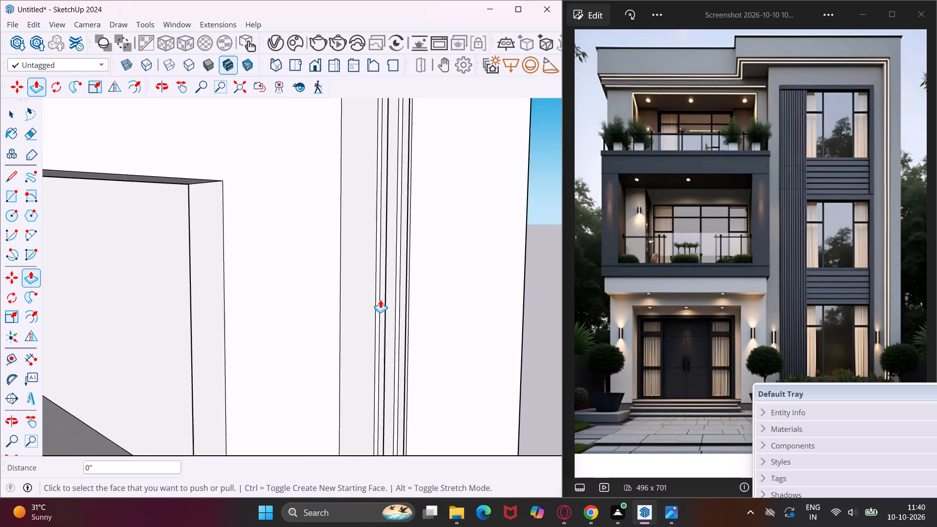
scroll(380, 300, "down", 19)
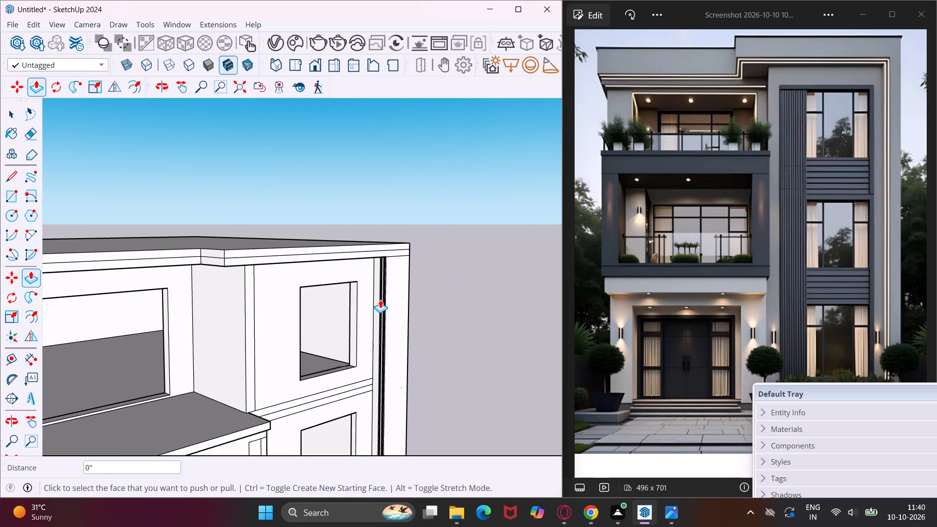
key("Escape")
key("space")
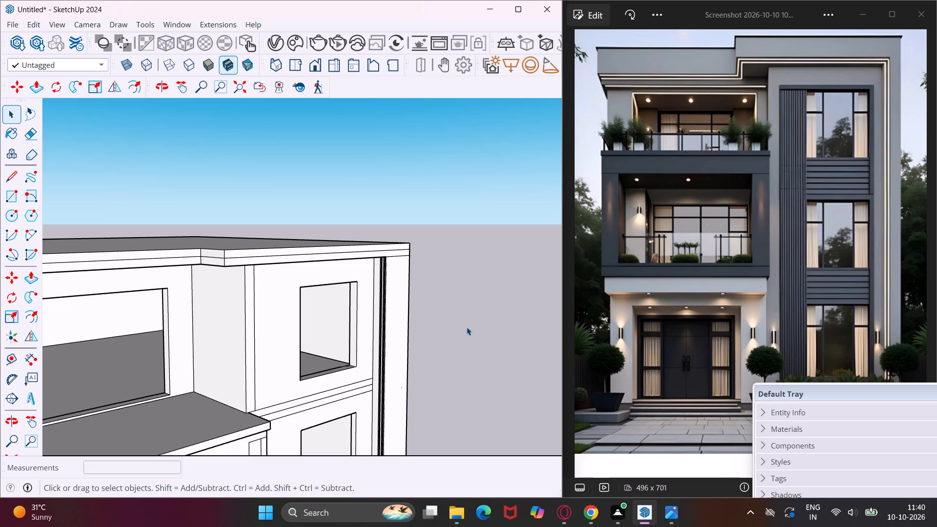
Switch to the reference image and examine the roof edge and upper balconies up close.
scroll(699, 158, "up", 1)
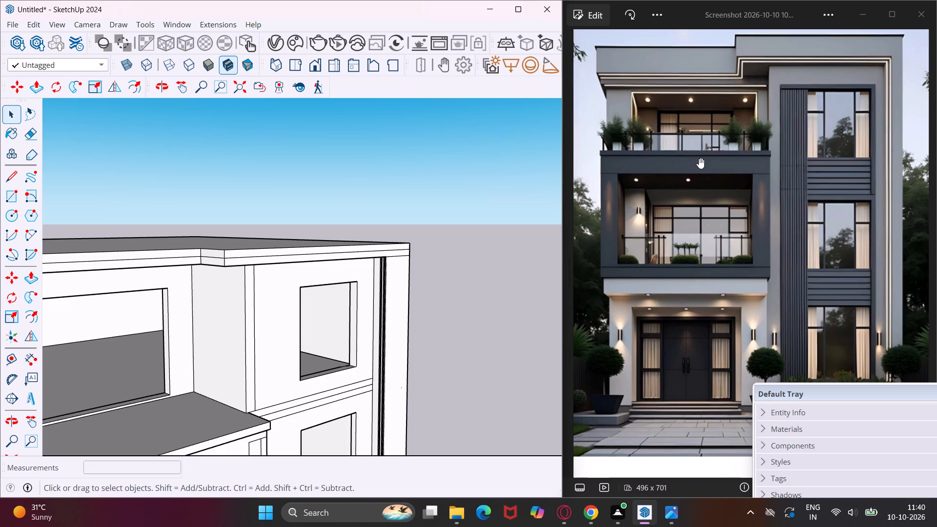
scroll(699, 158, "up", 4)
middle_click_drag(732, 128, 733, 201)
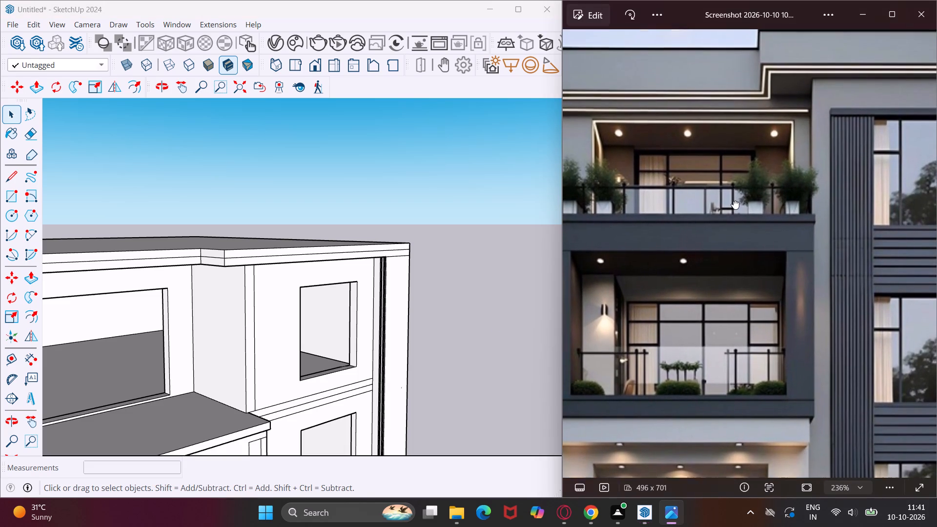
middle_click_drag(733, 201, 737, 214)
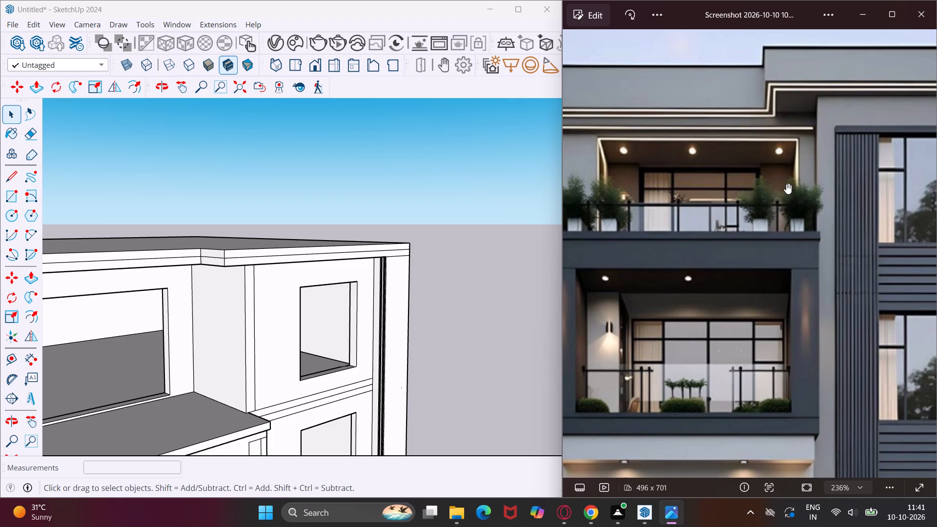
Draw a line about 16' 4" long along the roof overhang's underside, inward of the recessed light grooves, ending at the return wall.
middle_click_drag(705, 199, 776, 214)
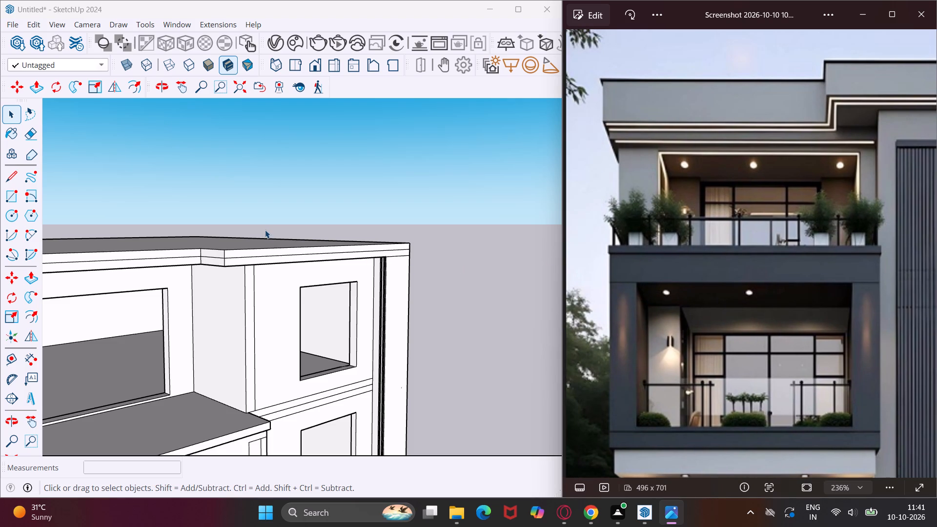
scroll(265, 230, "down", 5)
middle_click_drag(127, 266, 232, 249)
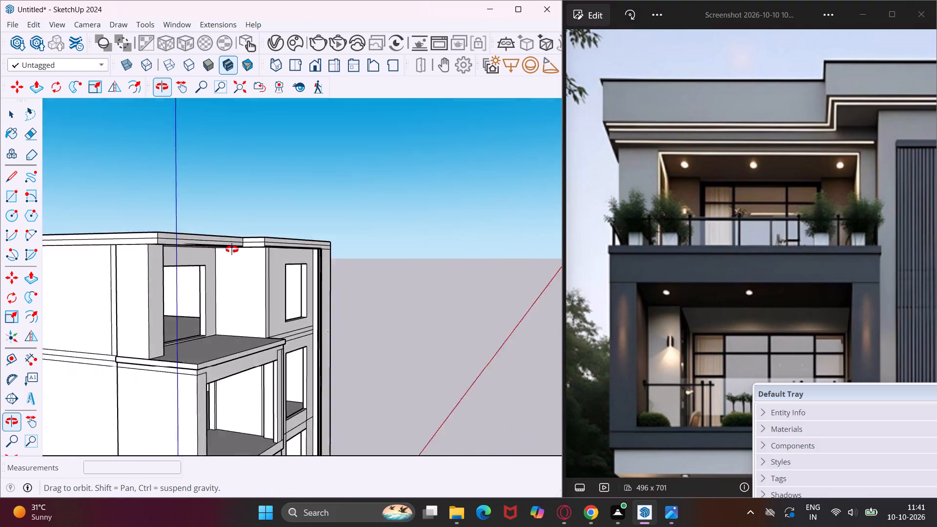
middle_click_drag(232, 249, 317, 232)
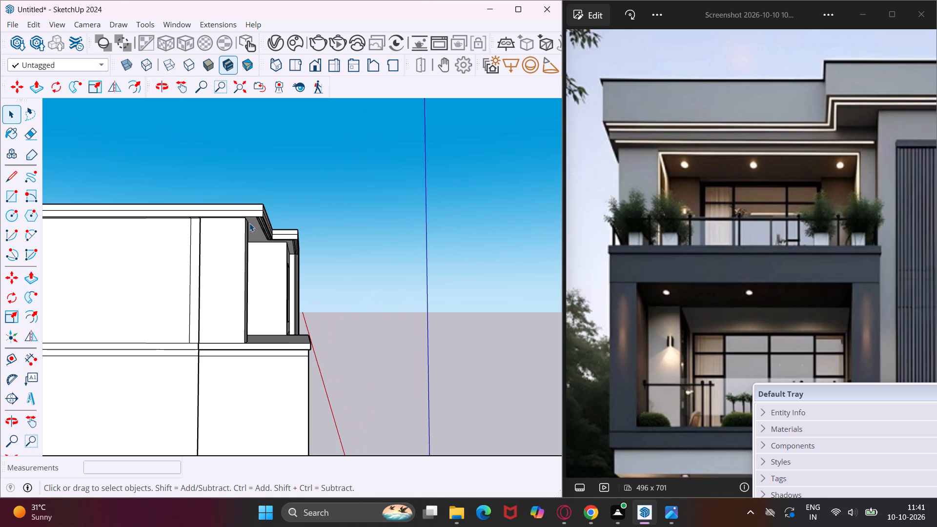
scroll(251, 225, "up", 11)
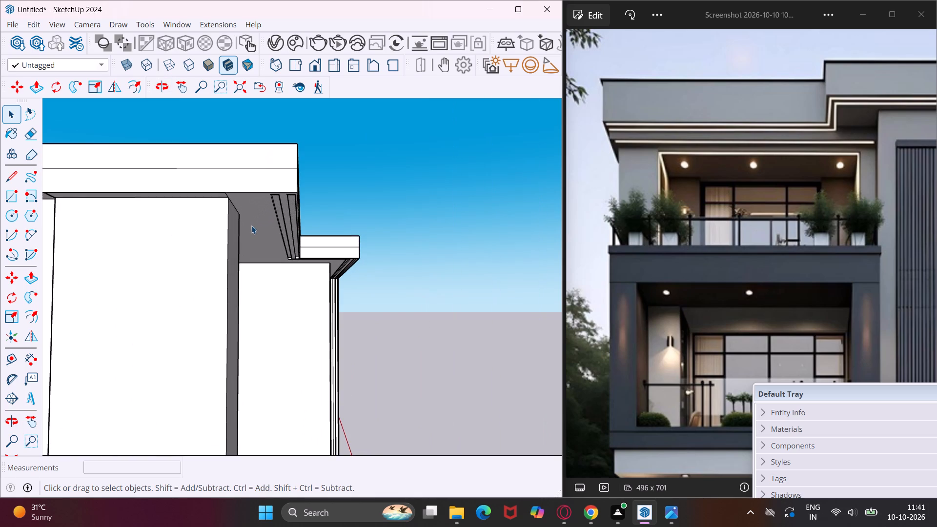
middle_click_drag(251, 225, 251, 209)
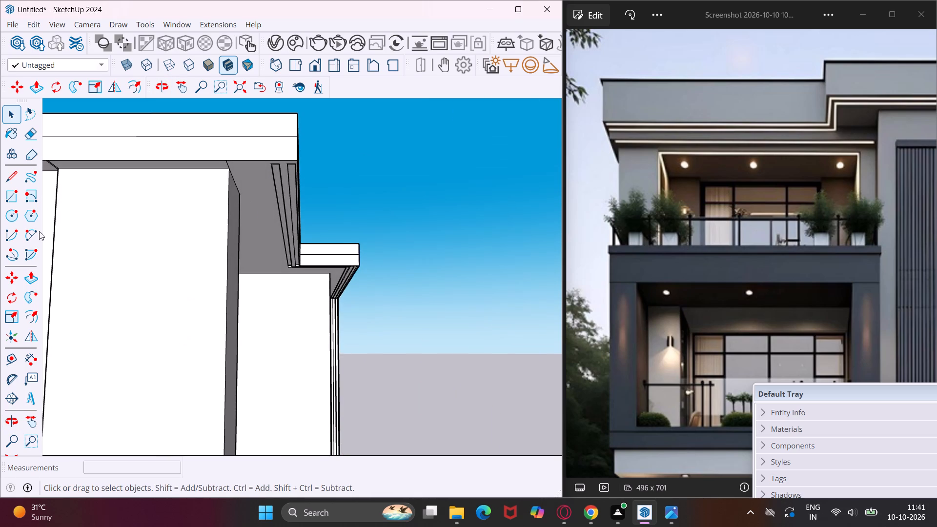
left_click(18, 182)
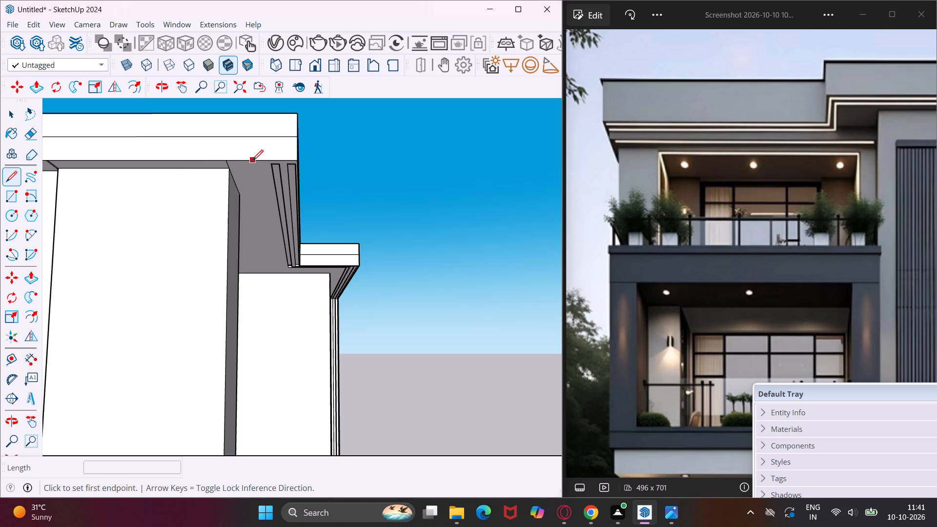
scroll(252, 161, "up", 3)
left_click(252, 161)
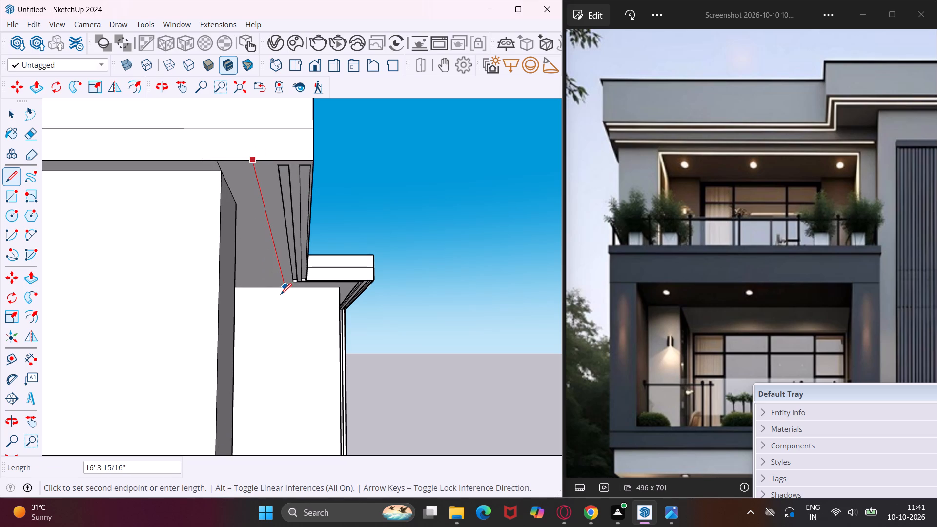
scroll(281, 288, "up", 8)
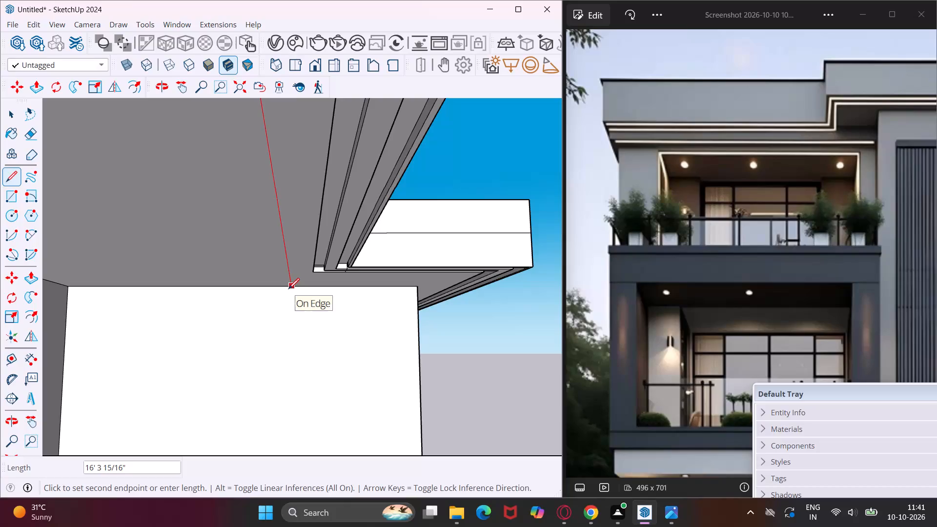
left_click(288, 289)
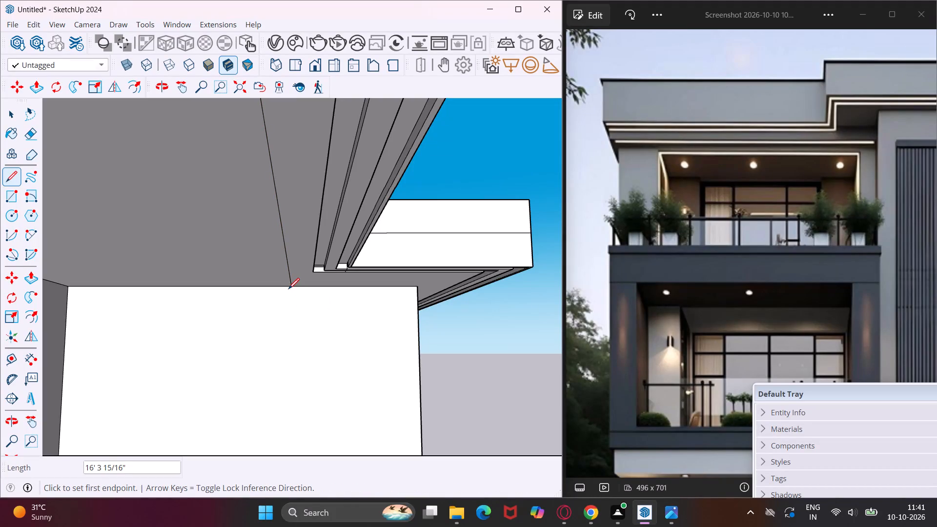
key("Escape")
key("space")
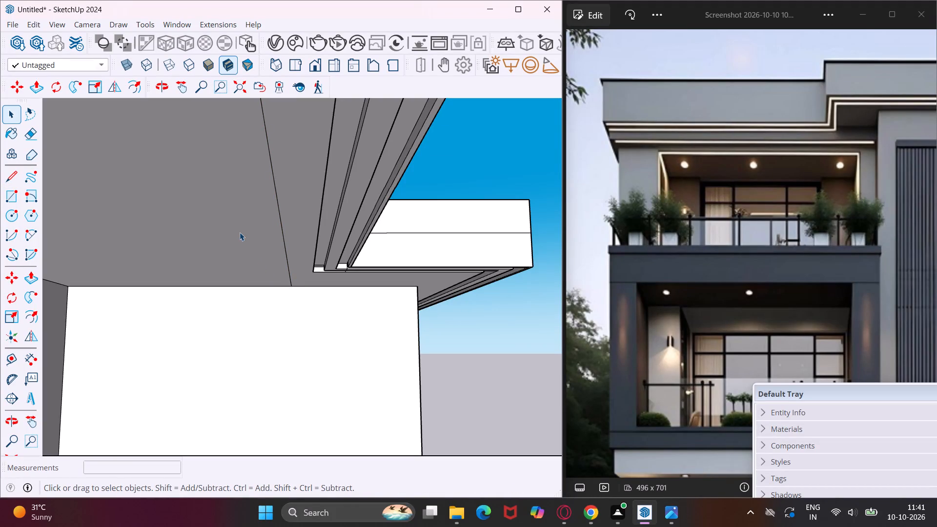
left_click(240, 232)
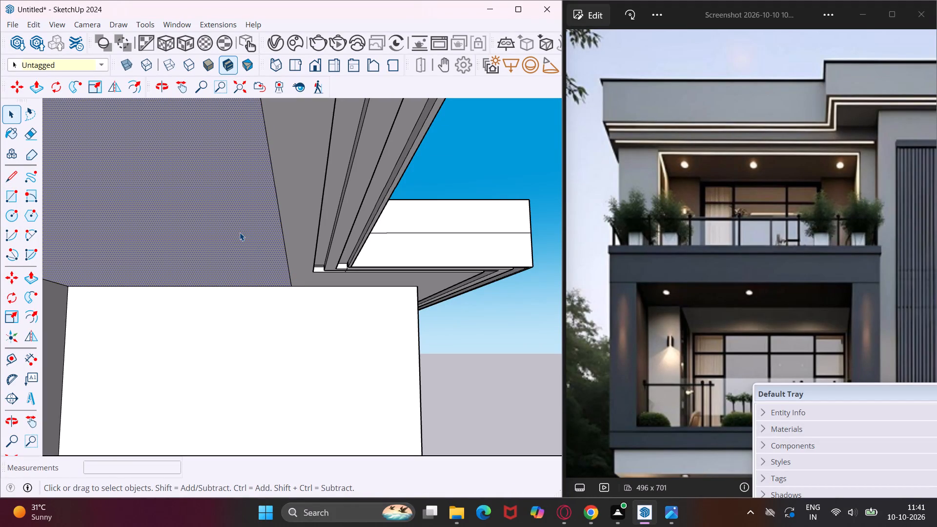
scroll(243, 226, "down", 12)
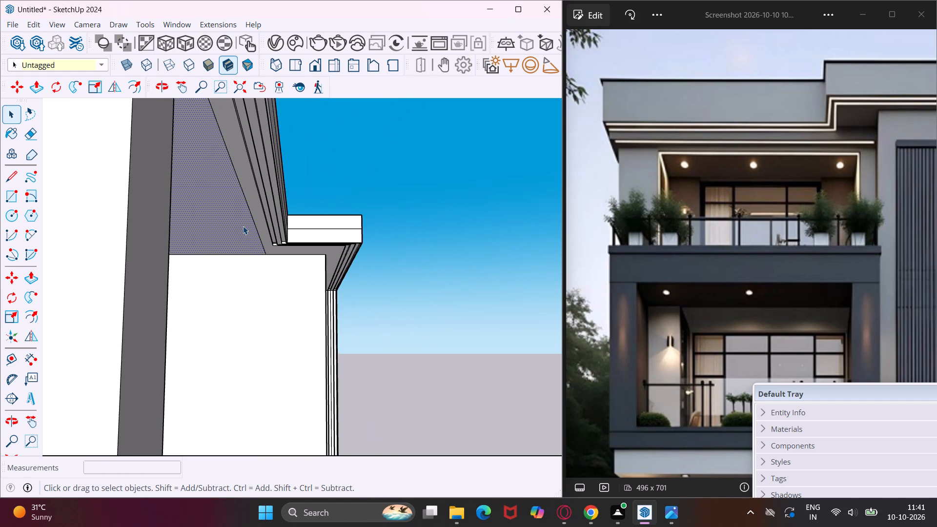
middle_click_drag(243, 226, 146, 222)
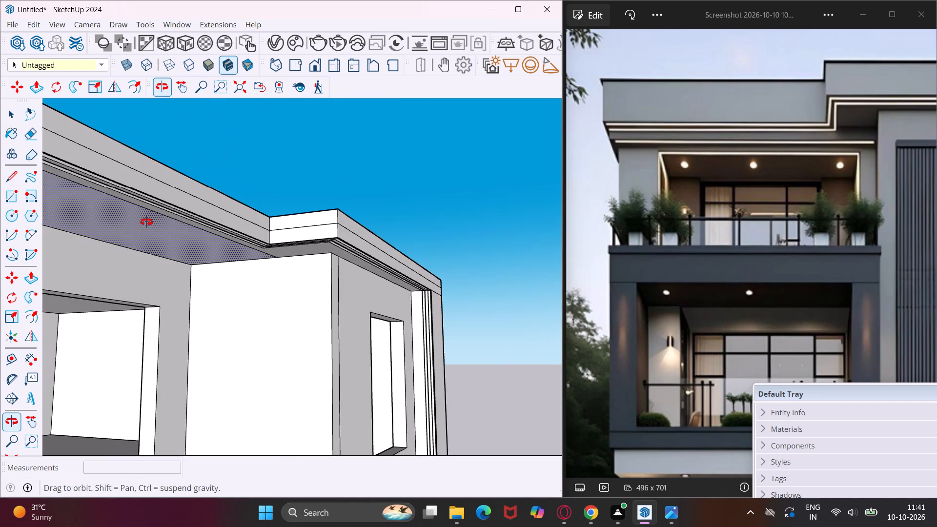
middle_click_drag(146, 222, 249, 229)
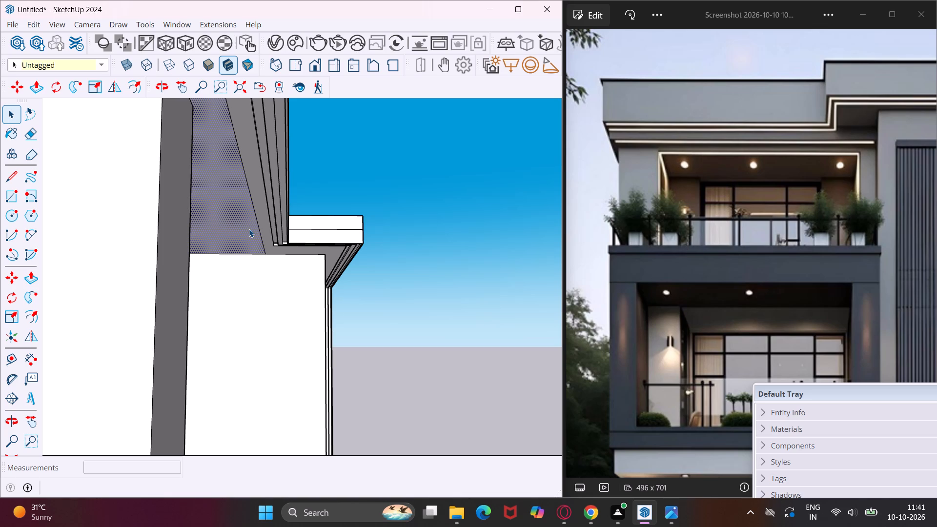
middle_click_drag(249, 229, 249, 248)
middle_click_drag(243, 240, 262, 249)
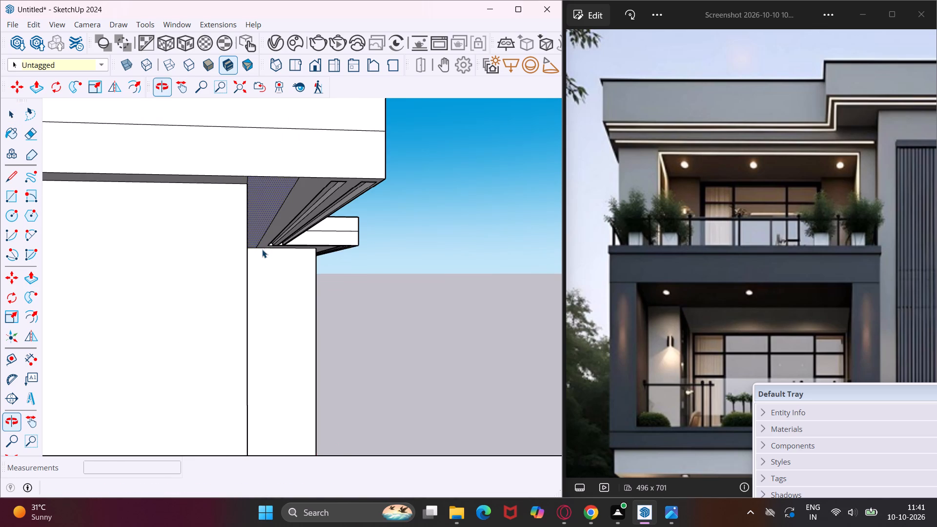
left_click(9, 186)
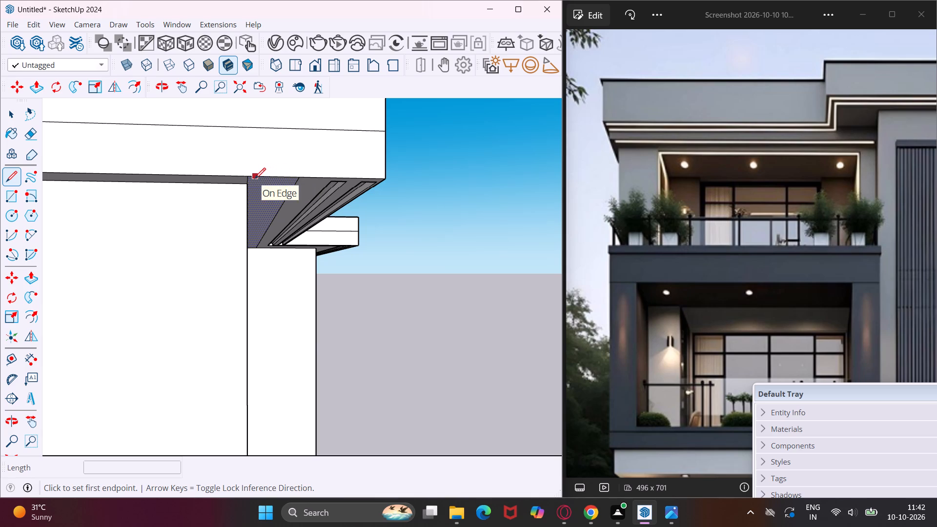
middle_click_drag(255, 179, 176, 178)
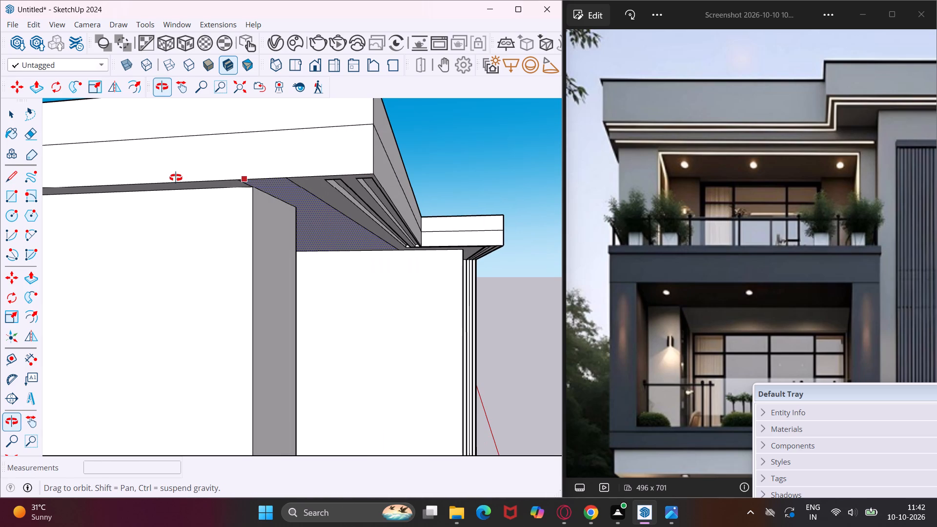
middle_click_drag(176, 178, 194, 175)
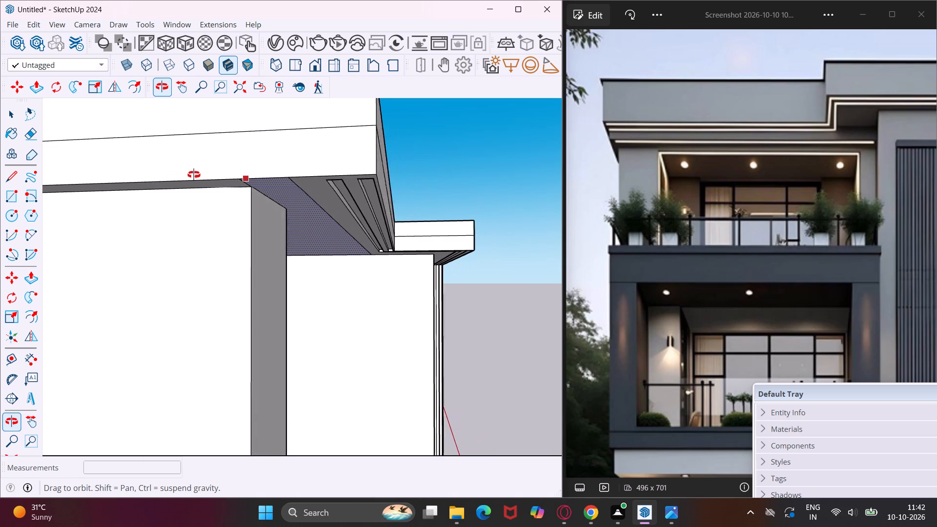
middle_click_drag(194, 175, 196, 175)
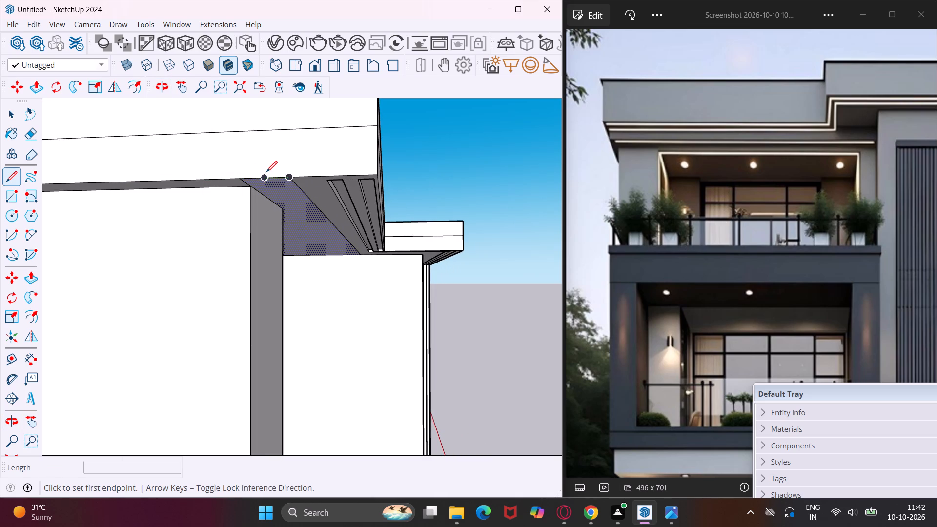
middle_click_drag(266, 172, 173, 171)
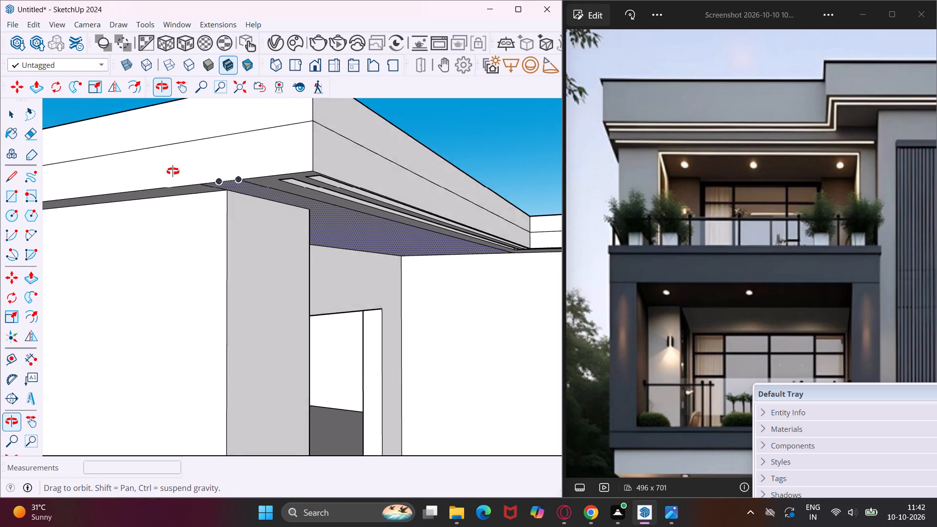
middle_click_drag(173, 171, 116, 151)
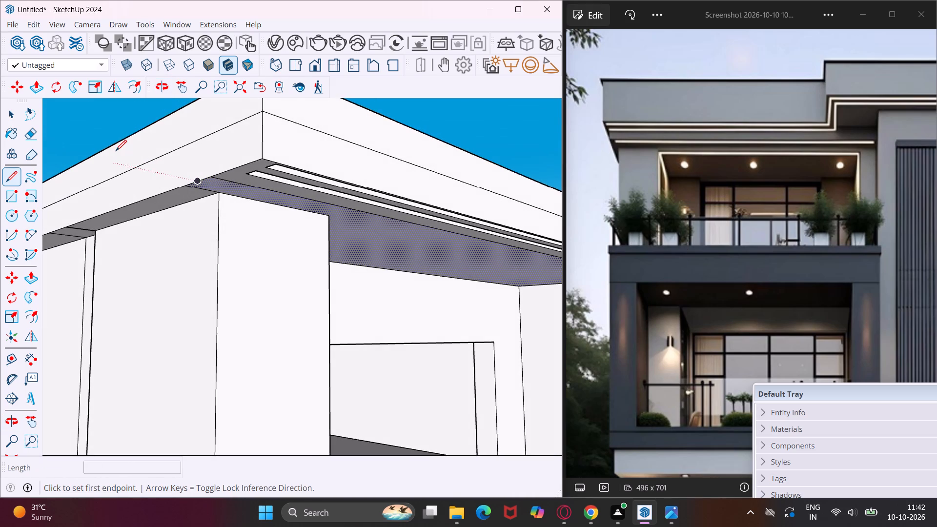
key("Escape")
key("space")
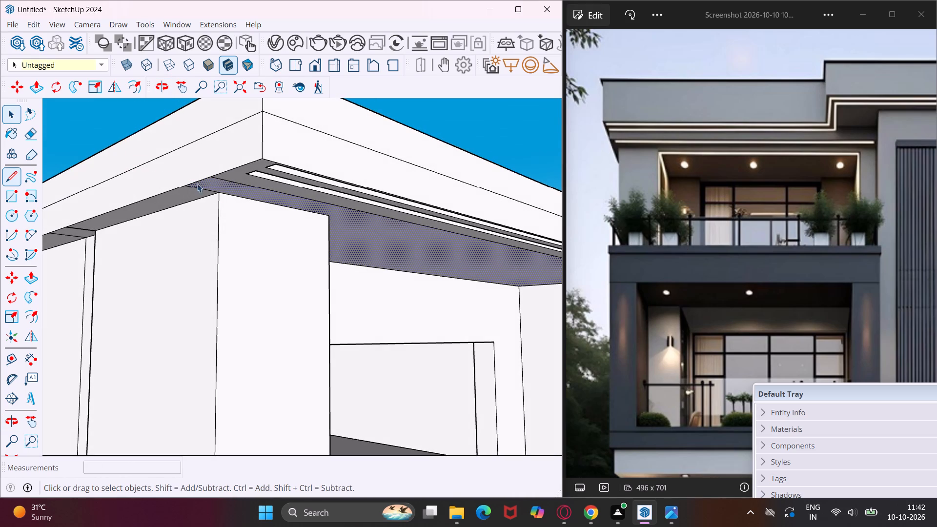
Push/Pull the underside panel above the top balcony, inward of the new line, down by about 9/16".
key("p")
left_click(355, 223)
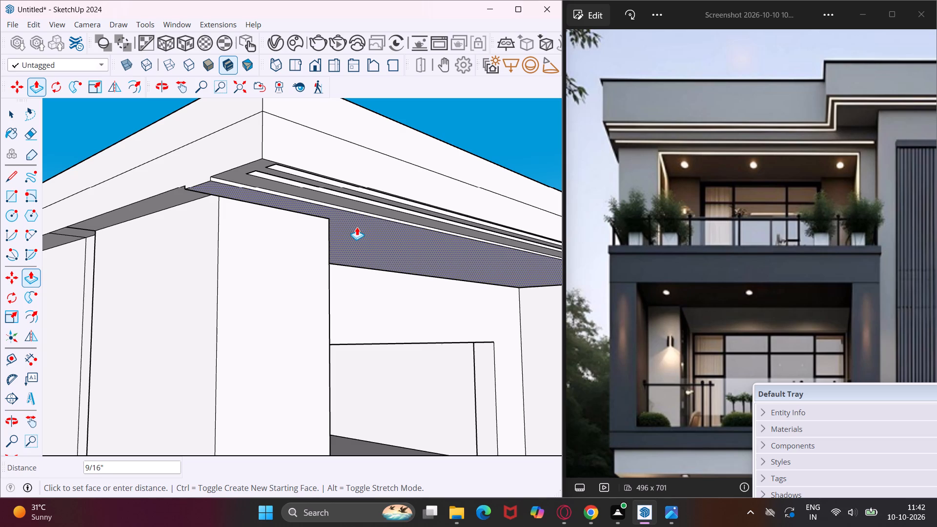
left_click(357, 227)
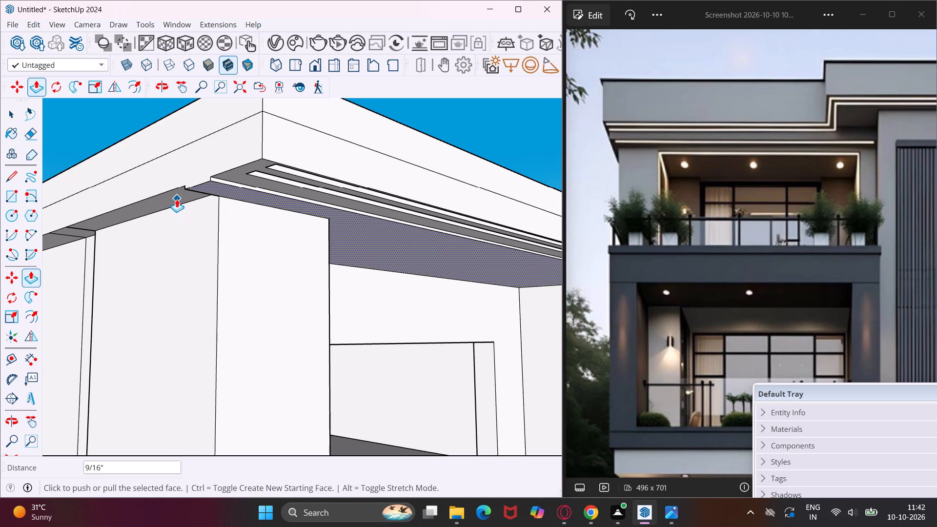
key("Escape")
key("grave")
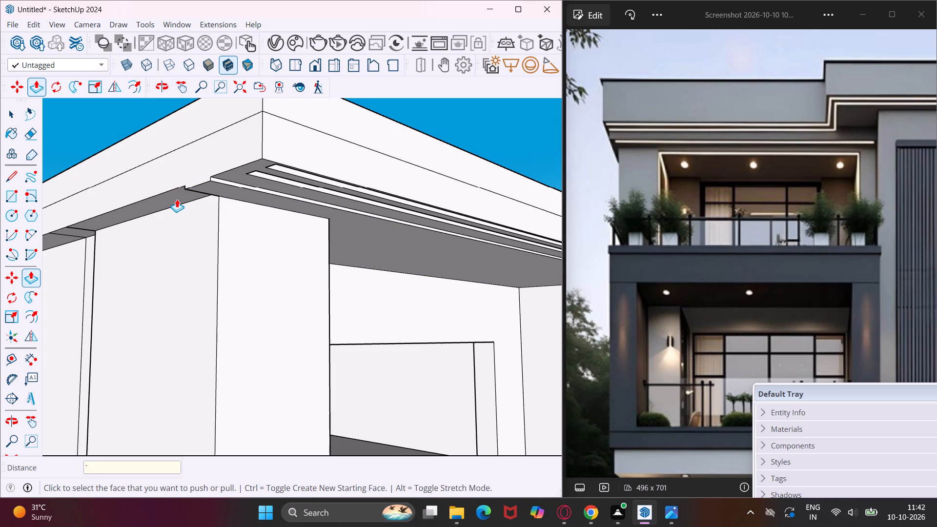
Push/Pull the first two underside strips along the side wall down 9/16", level with the lowered front panel.
scroll(175, 194, "up", 4)
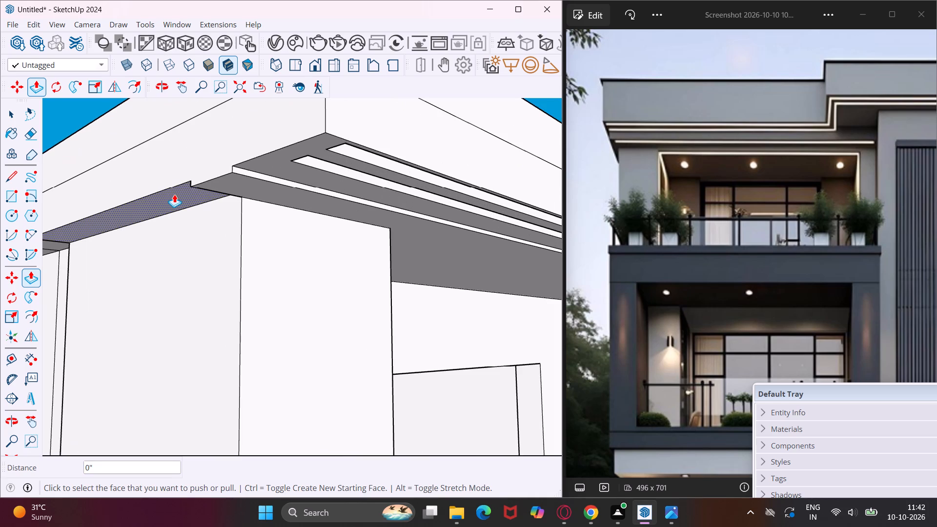
left_click(174, 194)
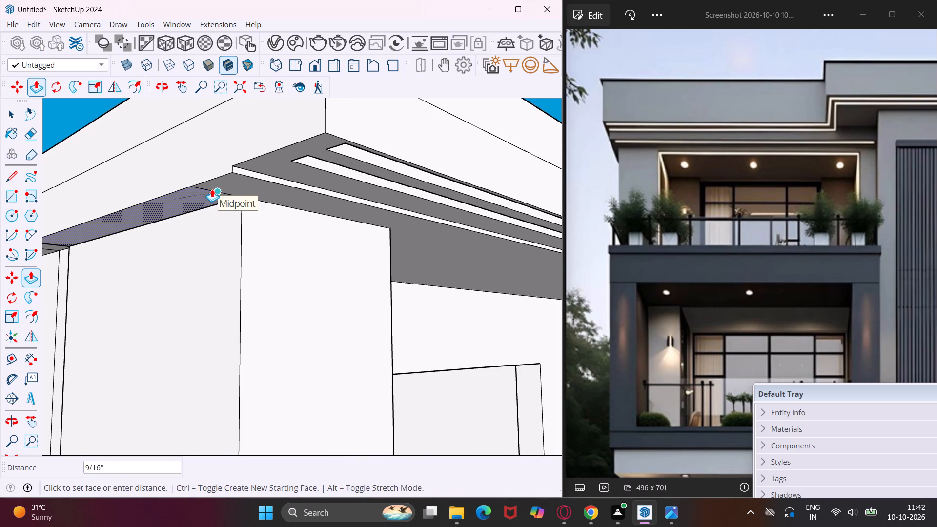
left_click(212, 189)
scroll(230, 150, "down", 4)
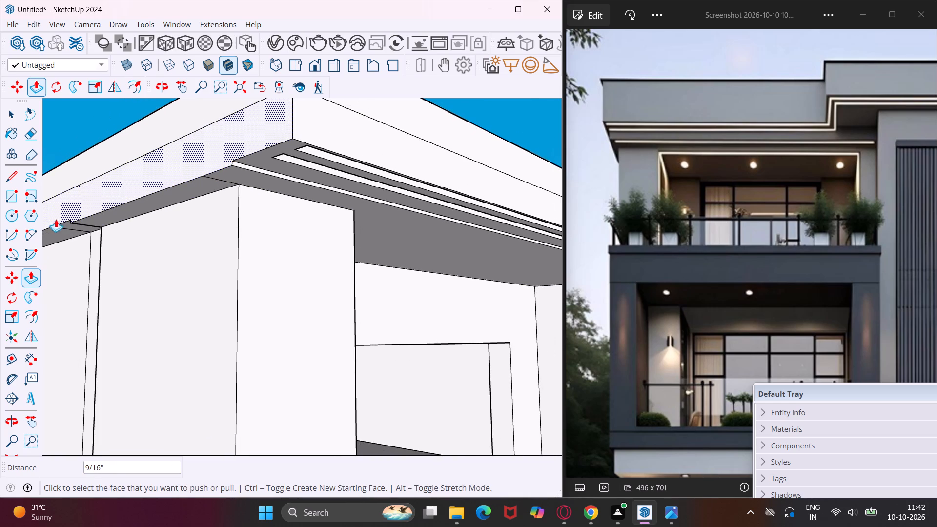
scroll(71, 215, "up", 9)
left_click(62, 233)
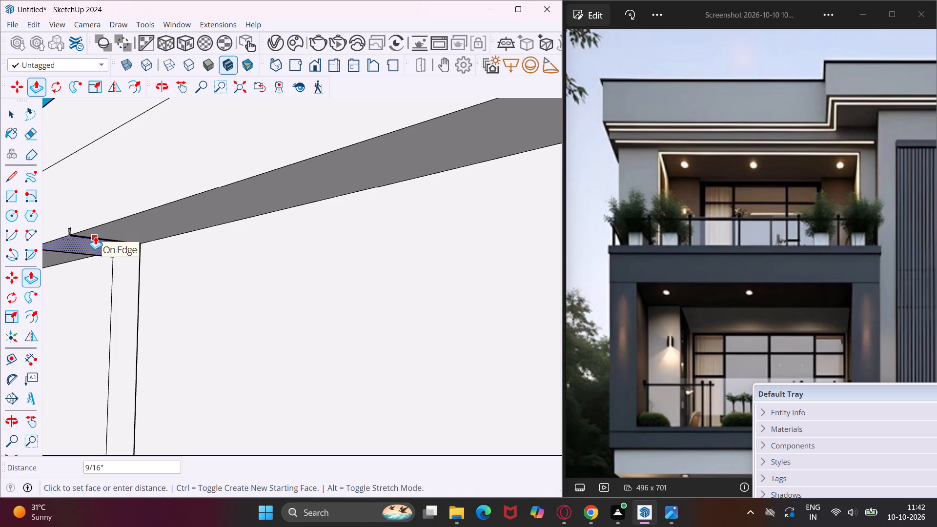
left_click(95, 236)
Push/Pull the next underside segment and the narrow strip at the wall step down 9/16" to match the adjoining soffit.
scroll(96, 232, "up", 1)
middle_click_drag(200, 205, 359, 180)
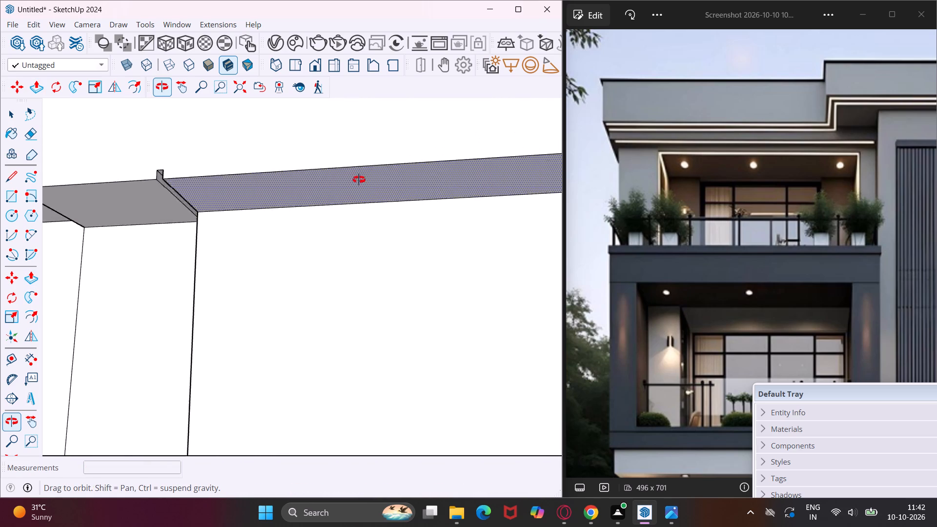
middle_click_drag(359, 180, 440, 180)
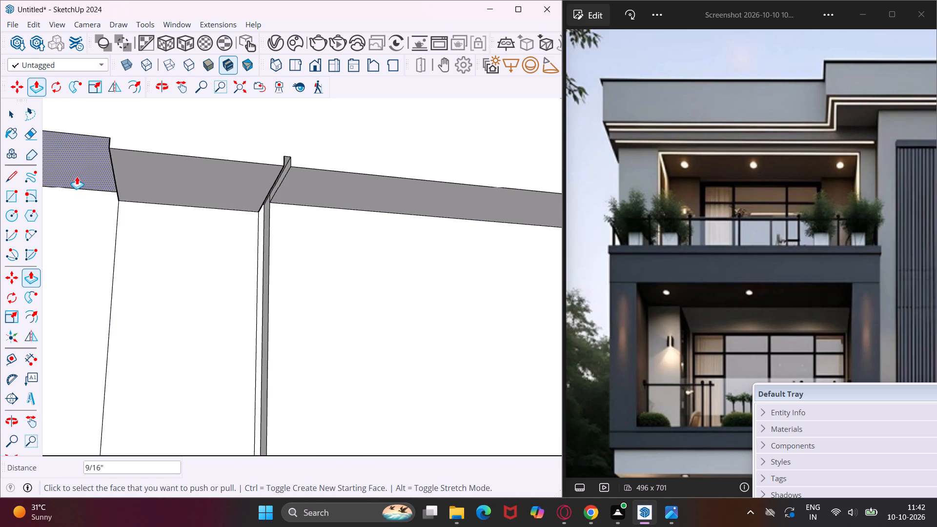
left_click(77, 176)
left_click(129, 174)
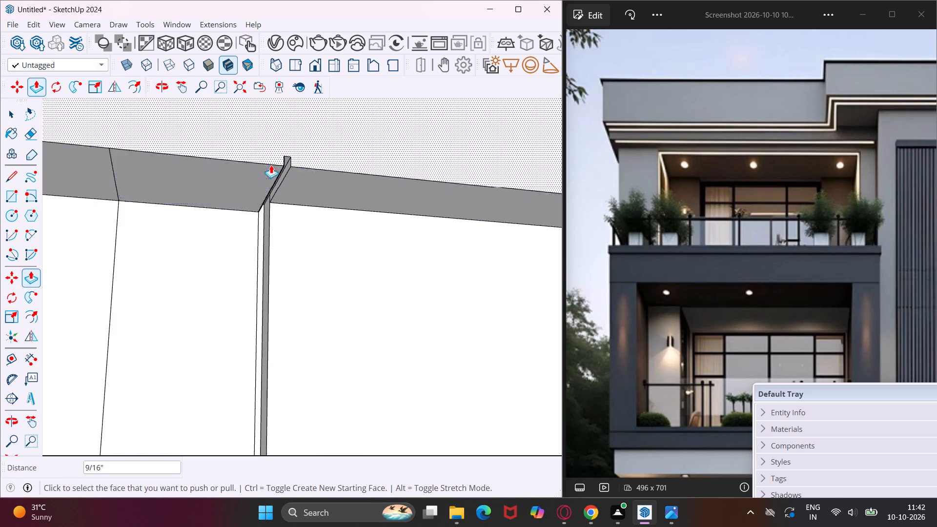
scroll(279, 172, "up", 10)
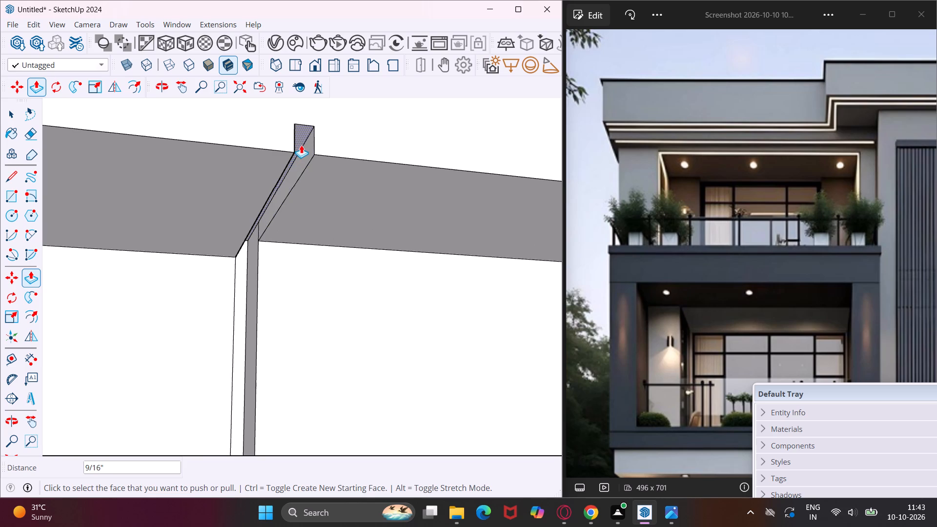
left_click(299, 141)
left_click(282, 158)
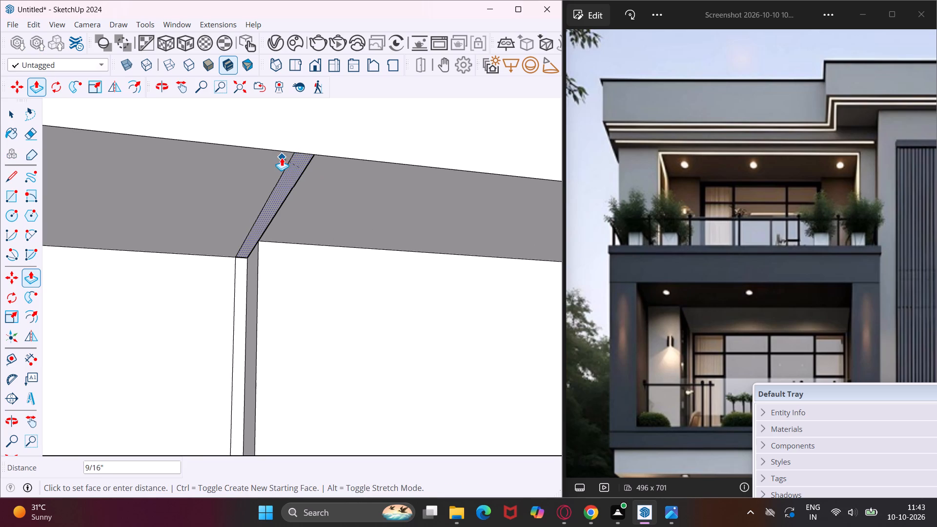
middle_click_drag(334, 166, 124, 182)
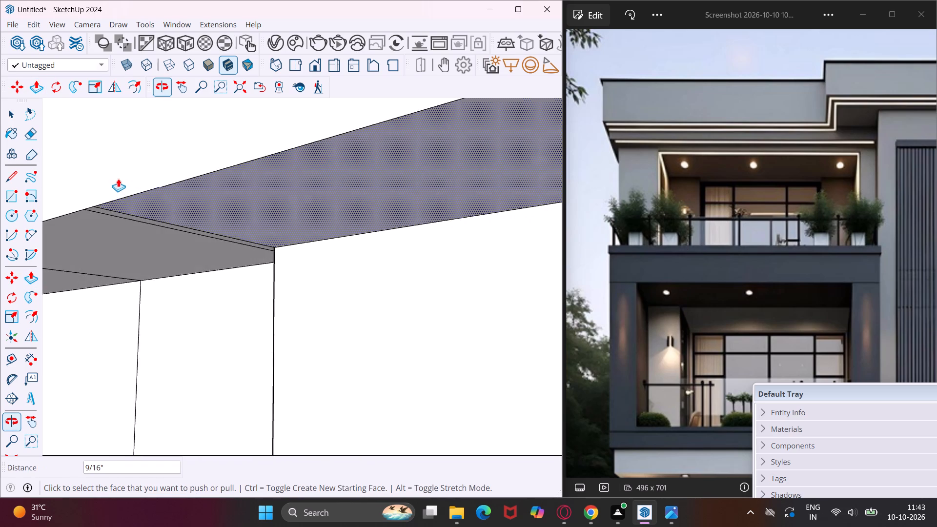
Draw a rectangle about 2 1/4" by 16' along the outer edge of the lowered soffit above the top balcony, ending near the return wall.
scroll(118, 178, "down", 18)
scroll(112, 181, "down", 10)
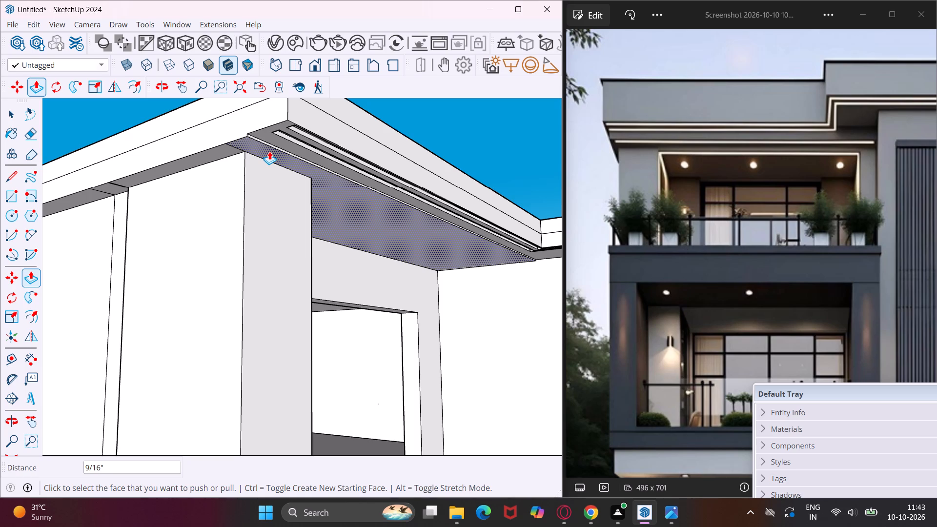
middle_click_drag(269, 151, 346, 142)
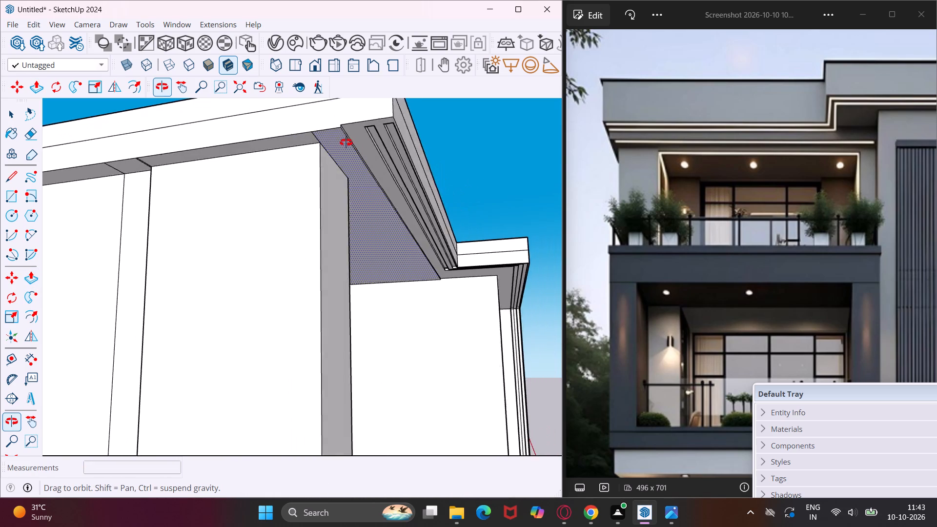
middle_click_drag(346, 142, 362, 148)
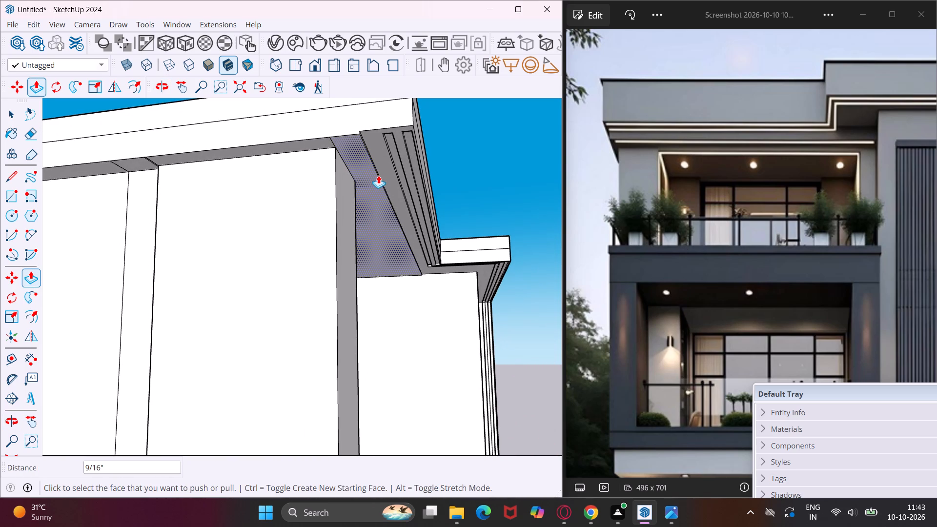
key("Escape")
key("space")
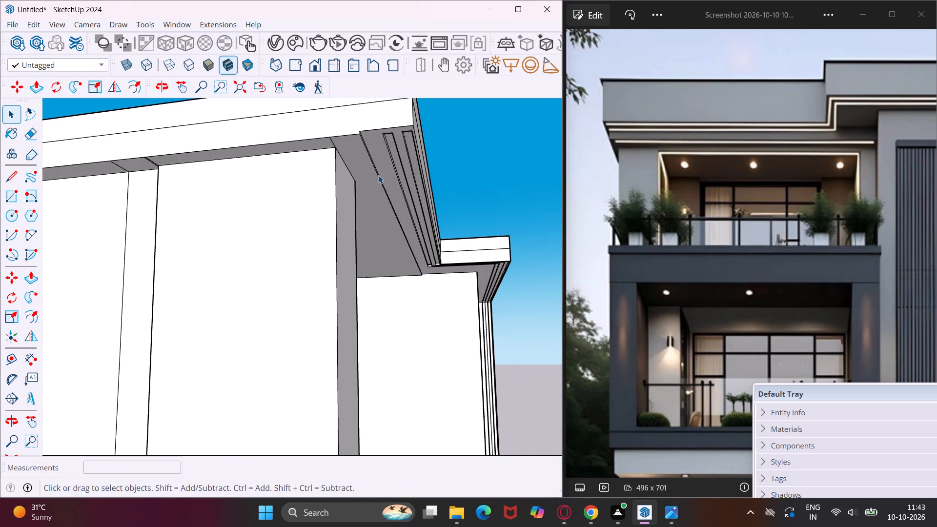
middle_click_drag(378, 175, 434, 175)
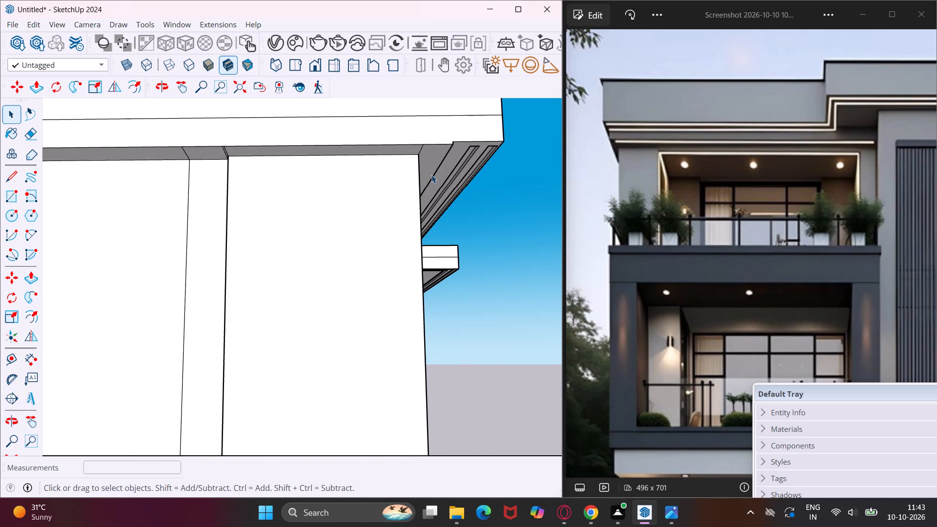
middle_click_drag(431, 175, 384, 171)
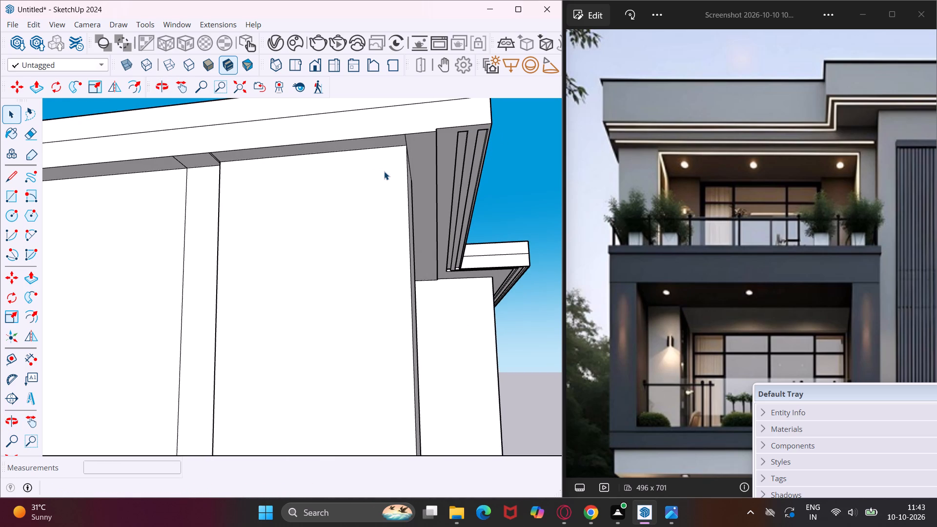
left_click(11, 193)
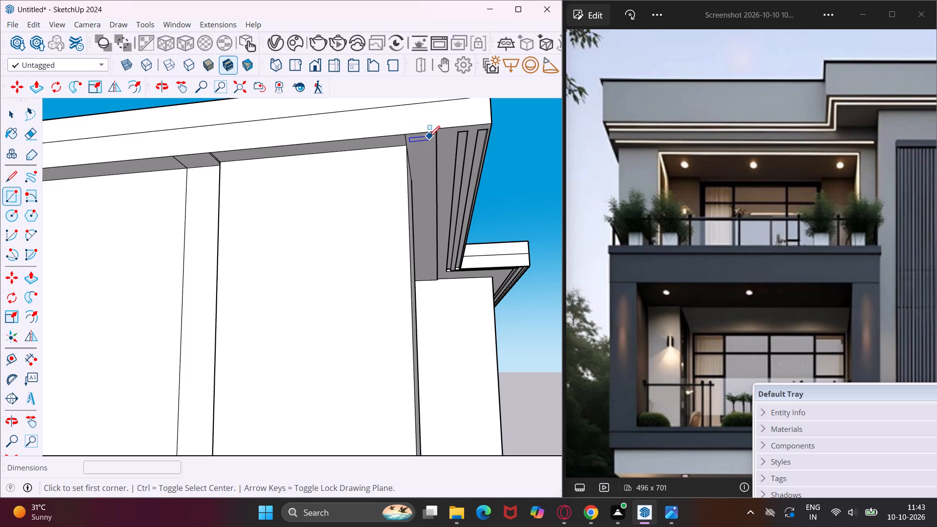
scroll(429, 134, "up", 9)
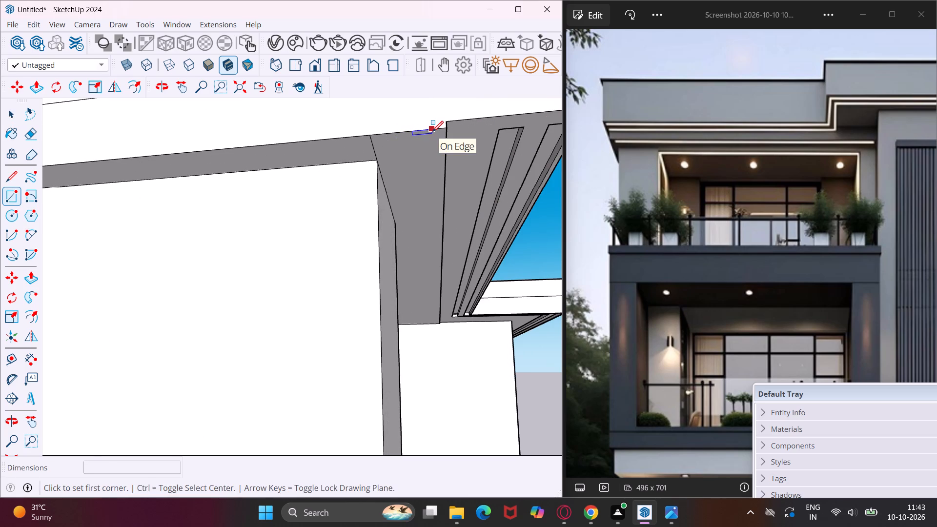
left_click(432, 138)
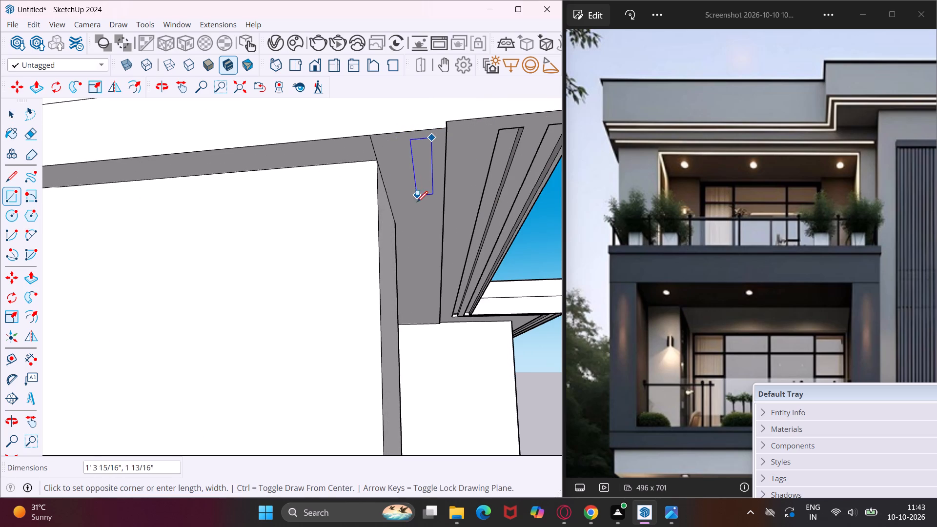
middle_click_drag(412, 211, 276, 178)
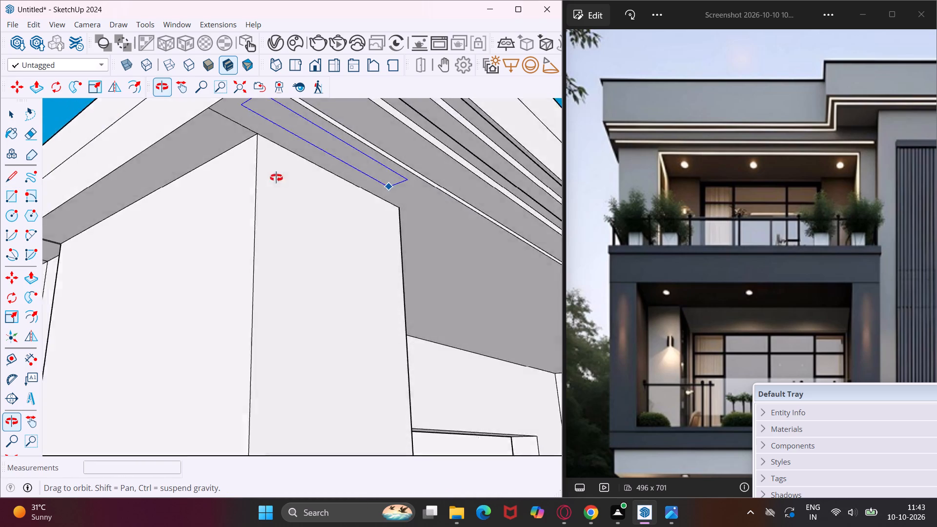
middle_click_drag(276, 178, 31, 176)
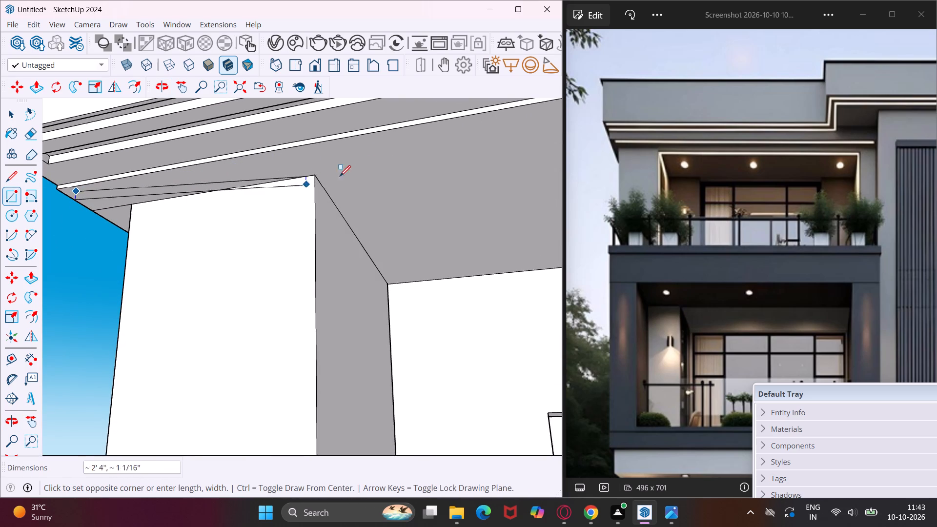
middle_click_drag(452, 149, 187, 174)
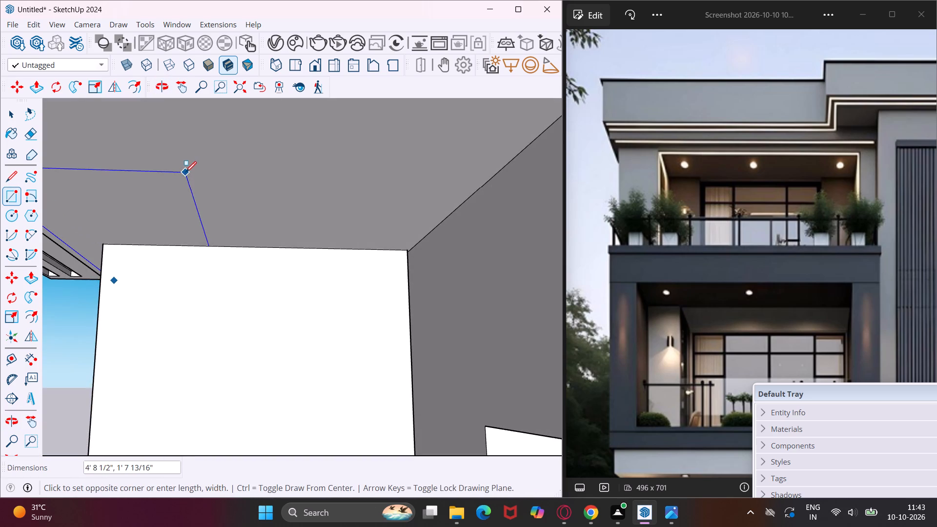
middle_click_drag(255, 165, 495, 177)
scroll(397, 177, "down", 4)
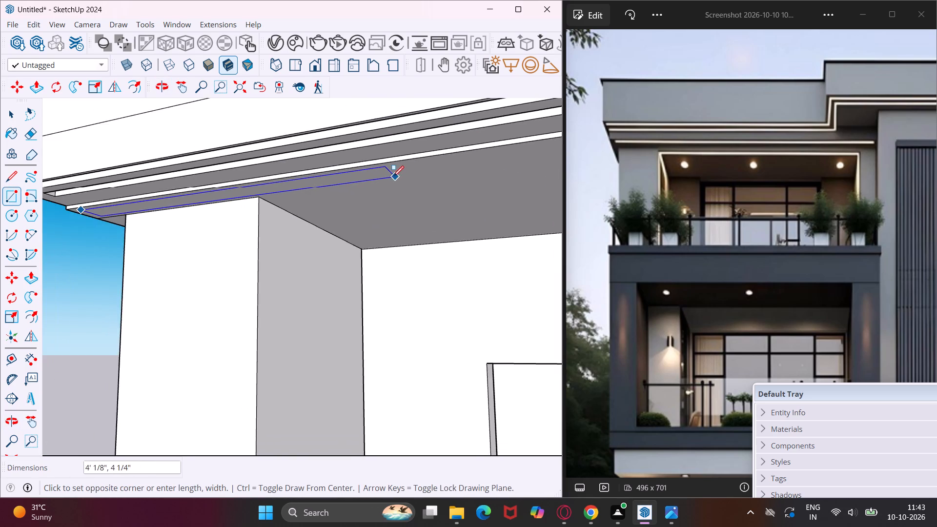
scroll(386, 176, "down", 18)
scroll(373, 177, "down", 3)
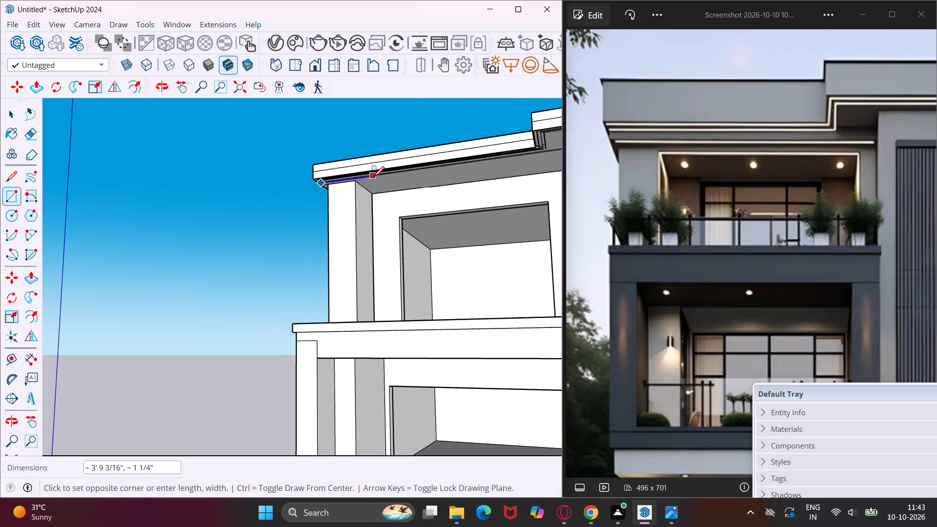
middle_click_drag(554, 162, 624, 167)
scroll(540, 179, "up", 3)
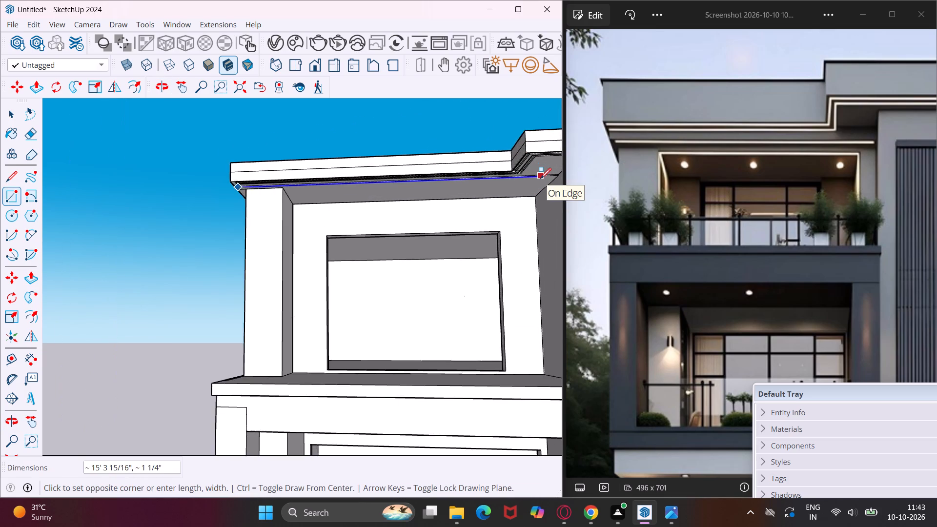
scroll(540, 179, "up", 6)
middle_click_drag(546, 180, 709, 180)
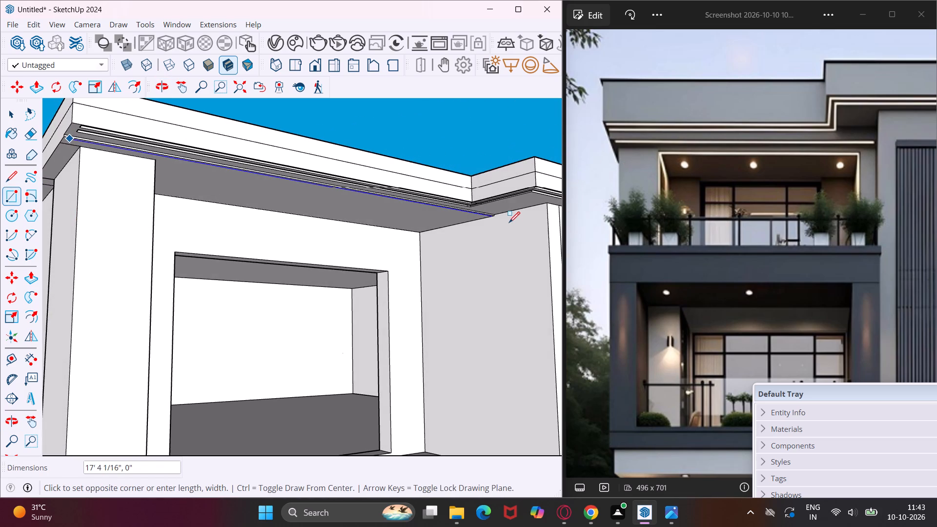
scroll(492, 219, "up", 9)
middle_click_drag(495, 217, 667, 197)
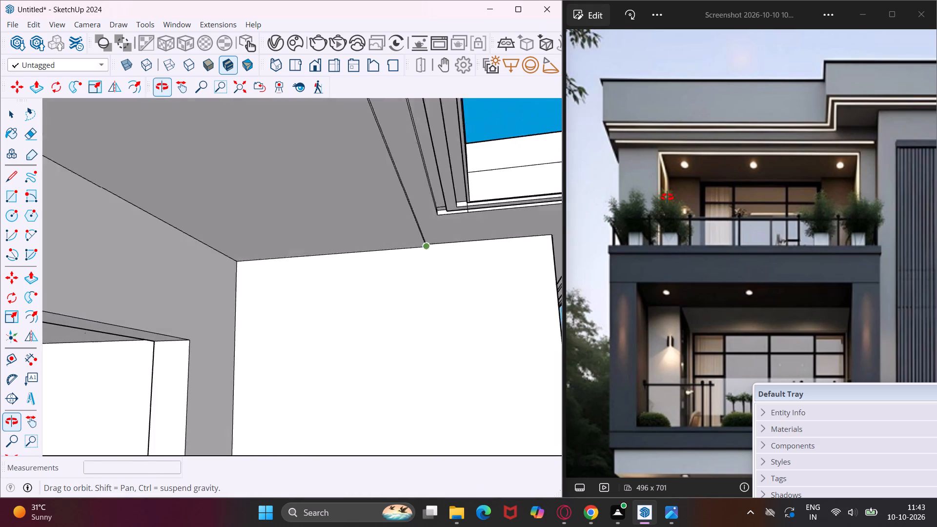
middle_click_drag(667, 197, 669, 198)
scroll(407, 253, "up", 5)
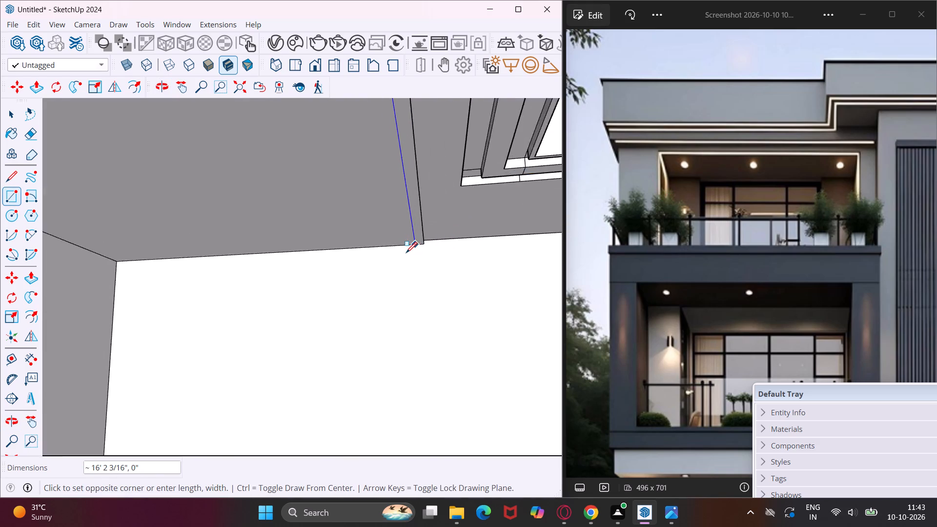
scroll(406, 253, "up", 3)
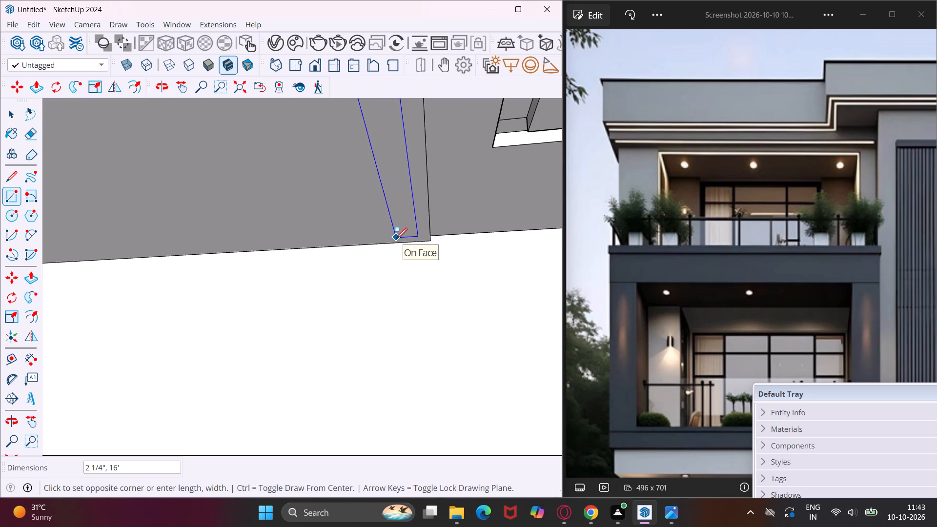
left_click(396, 239)
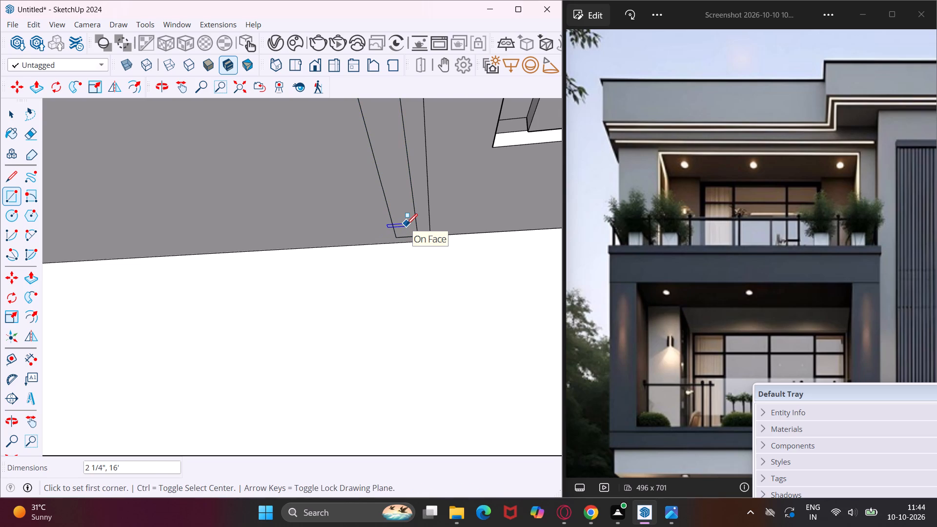
key("Escape")
key("space")
Push/Pull the new narrow soffit strip 1" upward to recess it as a light groove.
left_click(407, 222)
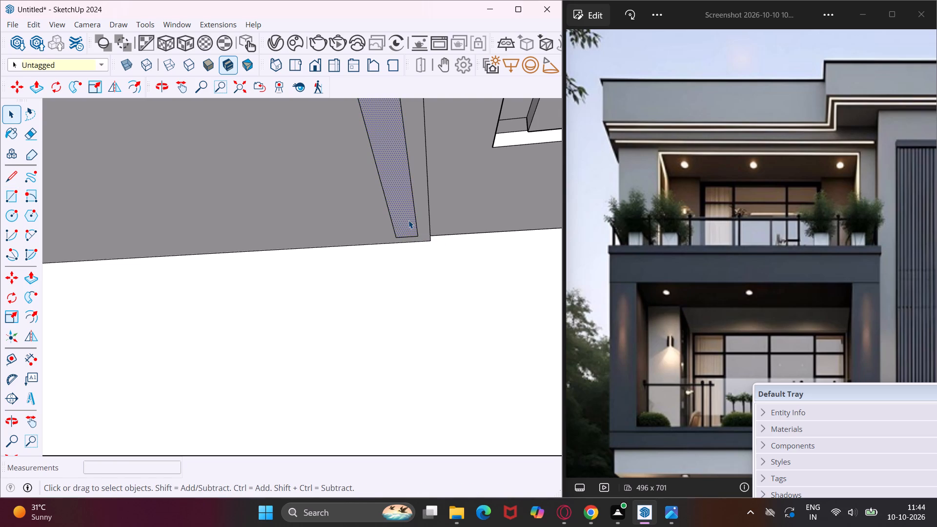
key("p")
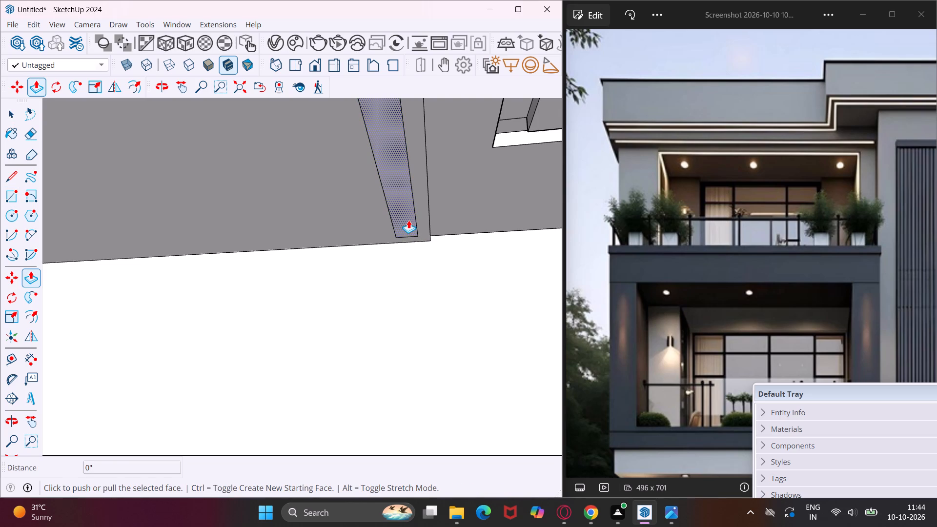
left_click(408, 220)
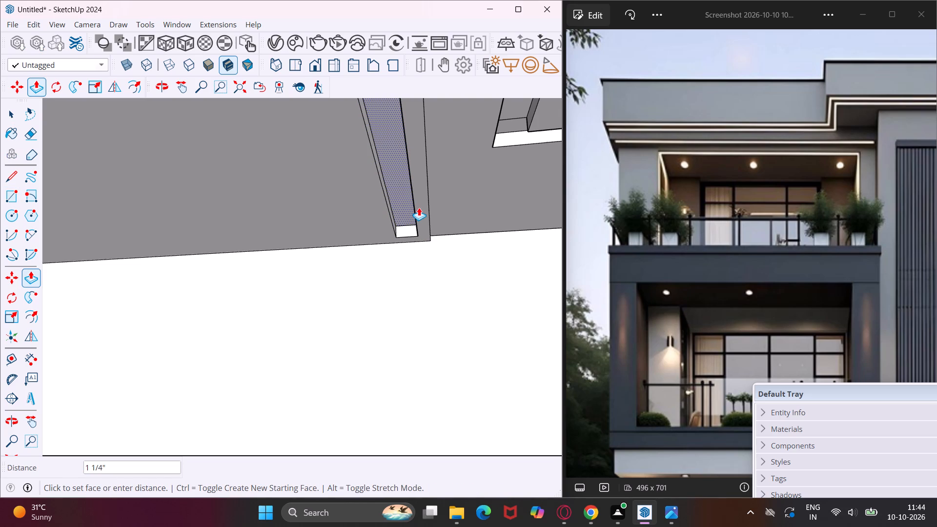
type("1\"")
key("Return")
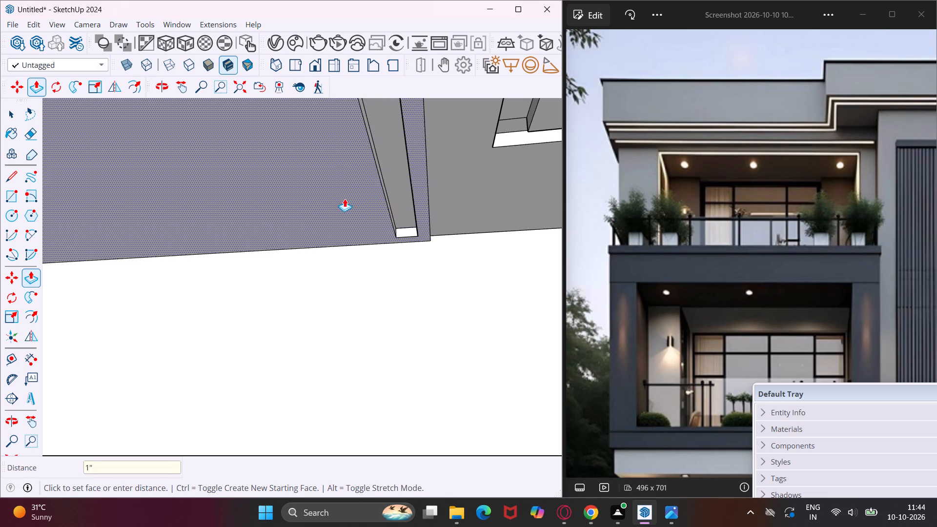
Examine the soffit light grooves and the roof overhang from the front, the side and farther away.
middle_click_drag(345, 186, 386, 230)
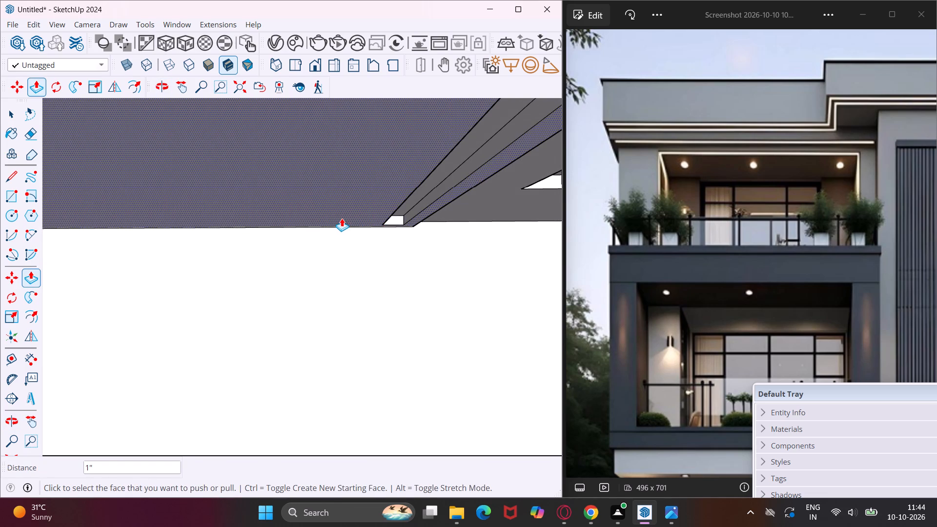
scroll(342, 218, "down", 2)
middle_click_drag(386, 240, 260, 256)
scroll(258, 252, "down", 7)
middle_click_drag(261, 269, 381, 272)
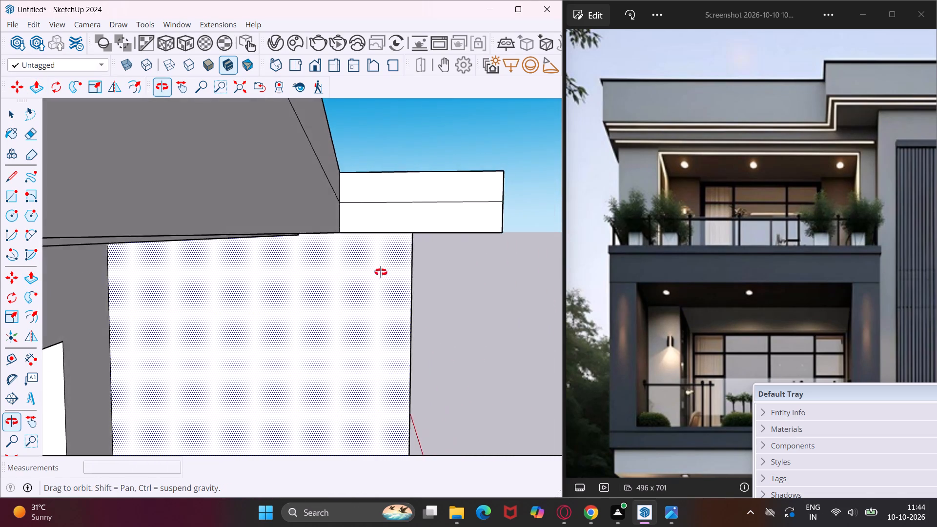
middle_click_drag(381, 272, 367, 245)
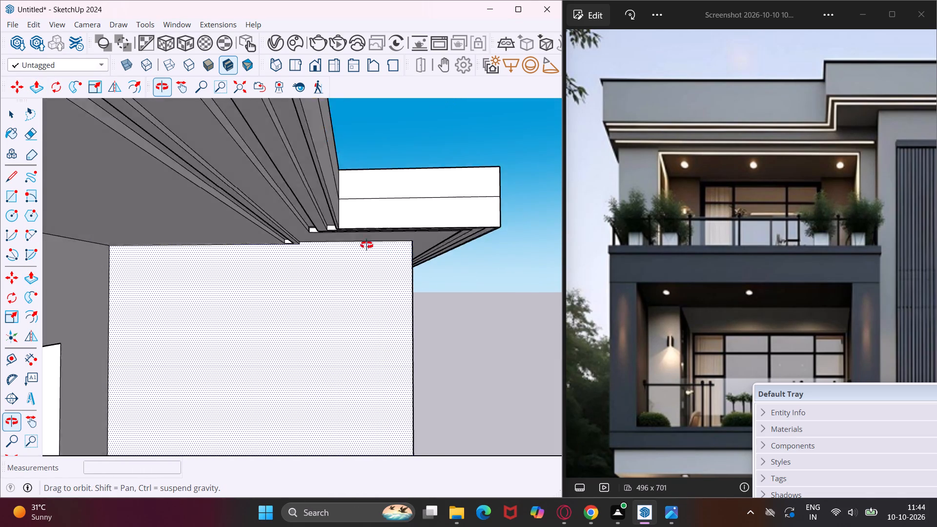
middle_click_drag(367, 245, 359, 242)
scroll(337, 248, "down", 9)
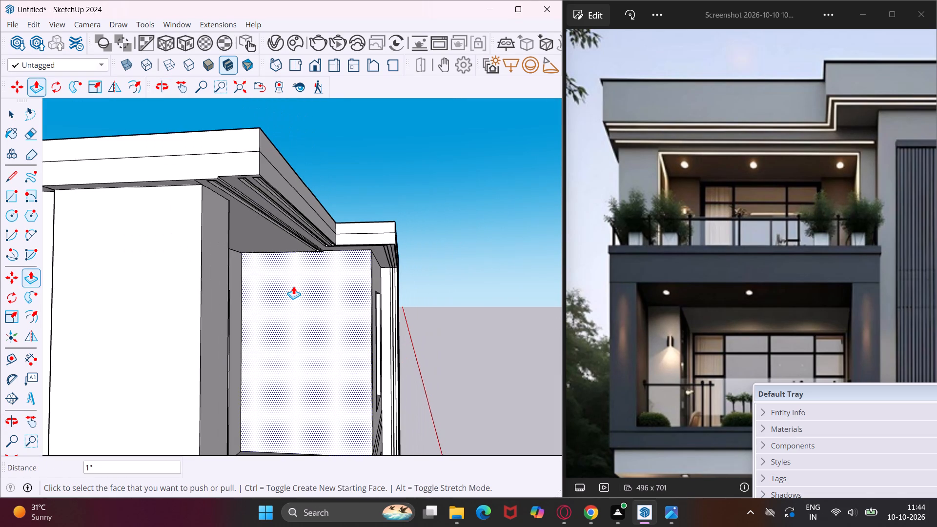
key("Escape")
key("space")
middle_click_drag(326, 308, 175, 308)
scroll(176, 304, "down", 5)
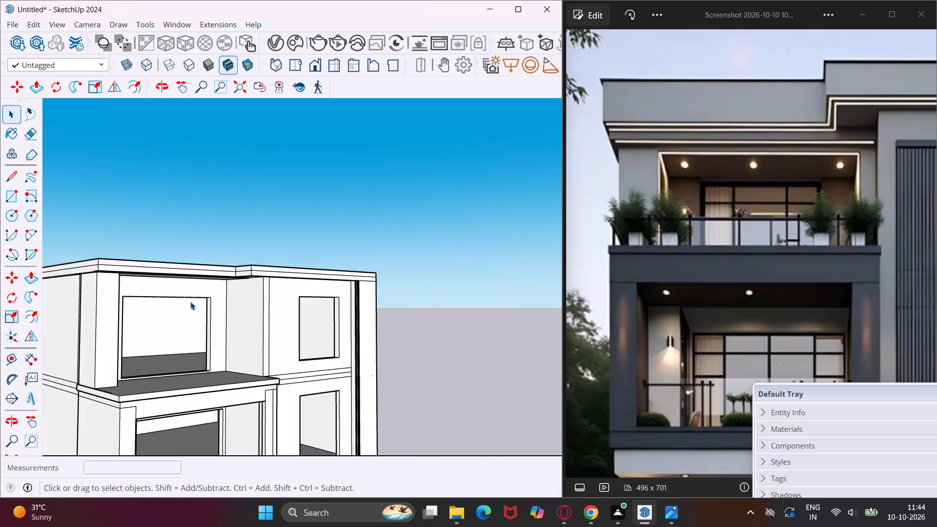
scroll(190, 302, "down", 3)
middle_click_drag(132, 328, 296, 351)
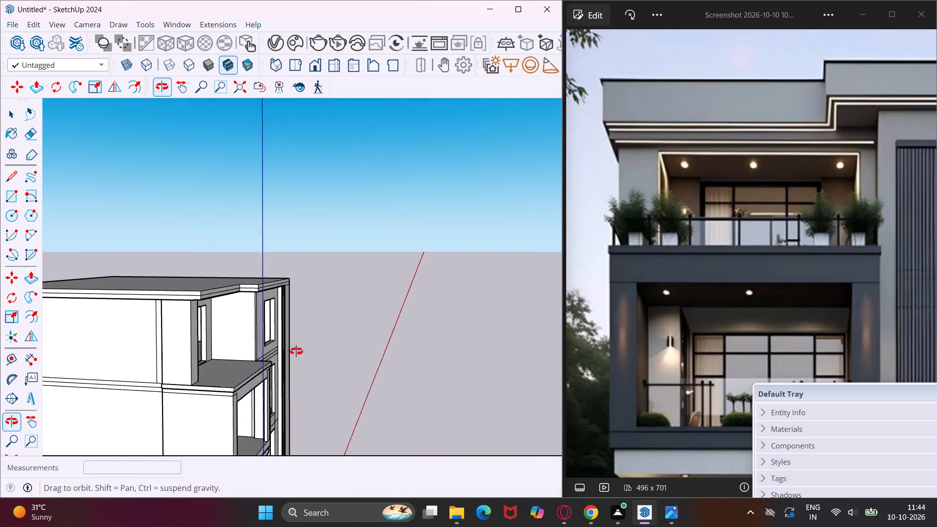
middle_click_drag(296, 351, 349, 353)
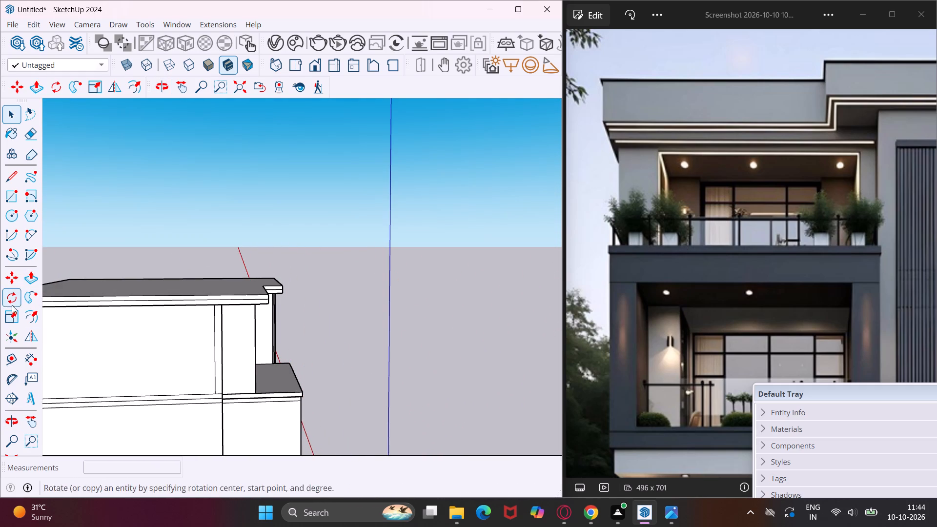
Place a vertical guide 13' 10" from the pillar's back-wall edge, at the return wall's inner corner on the top balcony.
left_click(16, 355)
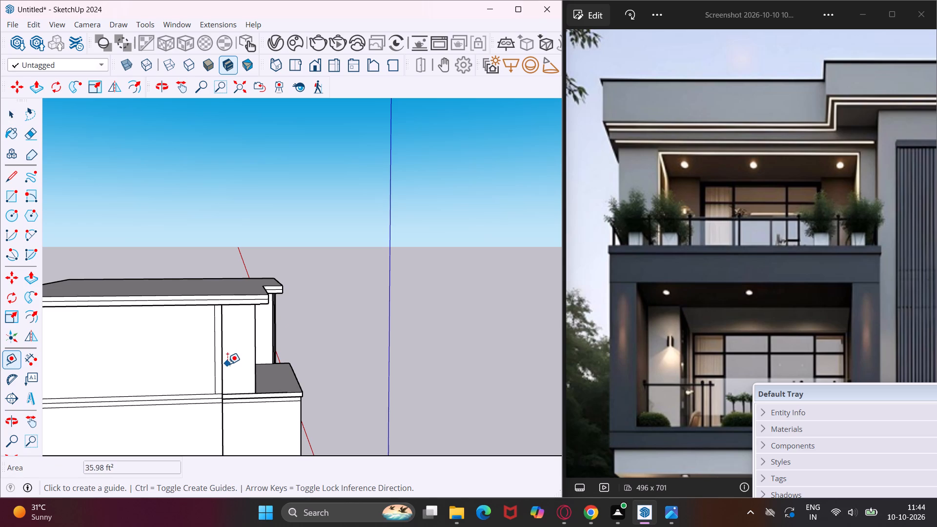
scroll(227, 364, "up", 4)
middle_click_drag(319, 339, 84, 342)
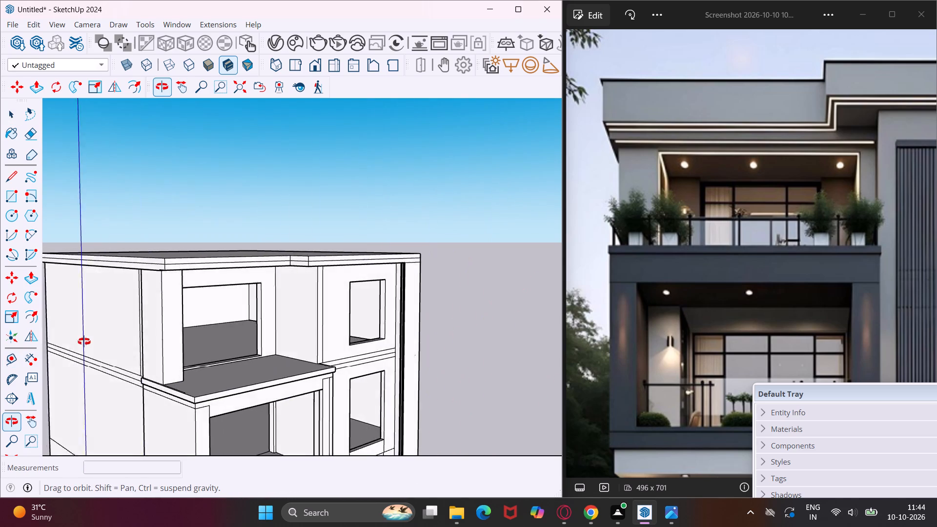
middle_click_drag(84, 342, 23, 345)
middle_click_drag(207, 332, 54, 326)
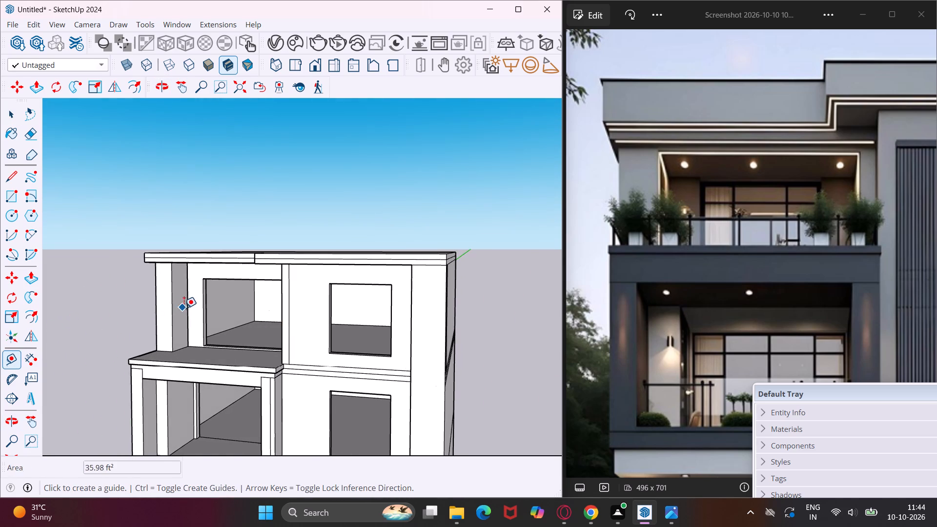
scroll(186, 309, "up", 9)
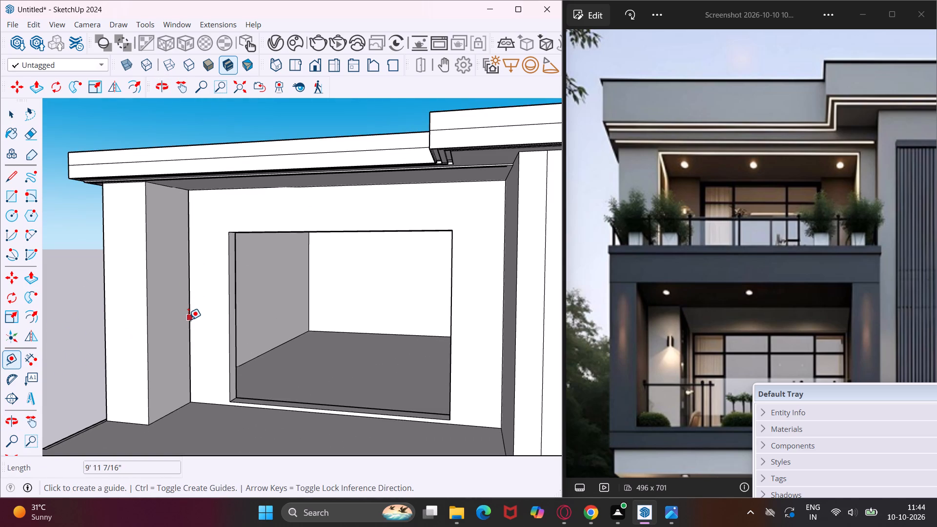
left_click(188, 320)
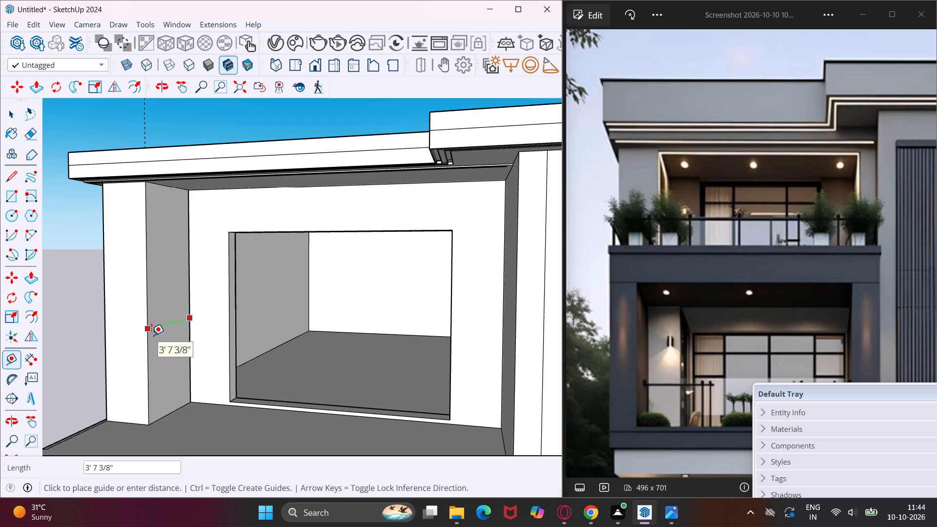
middle_click_drag(151, 335, 364, 371)
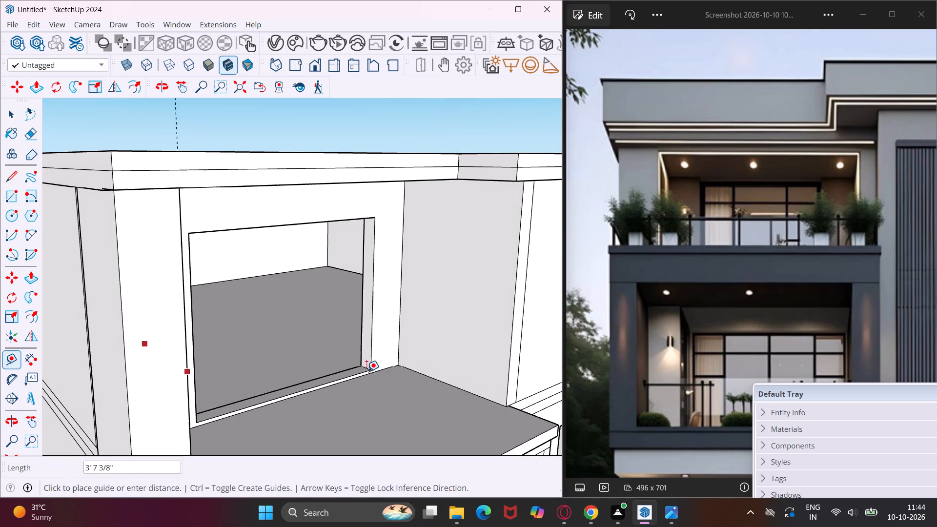
left_click(404, 302)
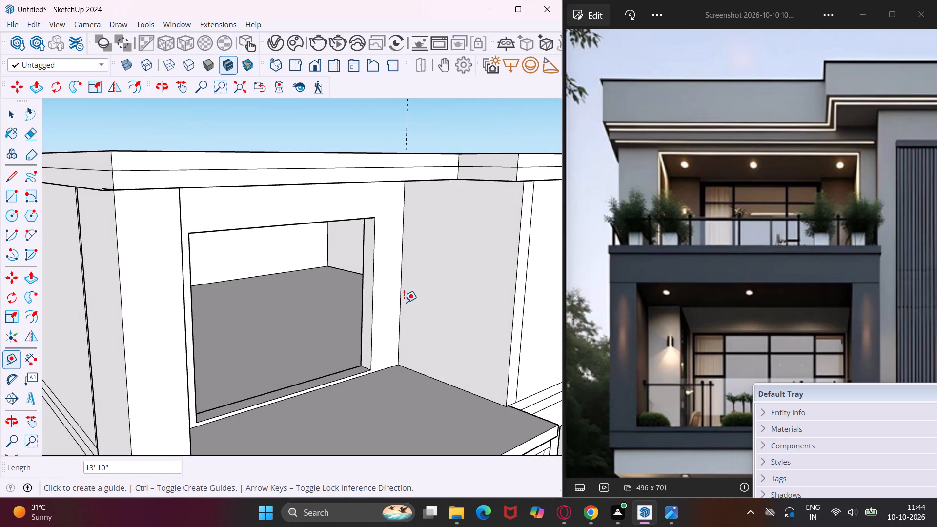
Place a vertical guide on the top balcony's return wall, offset 3'74/8" from its corner with the back wall.
left_click(399, 297)
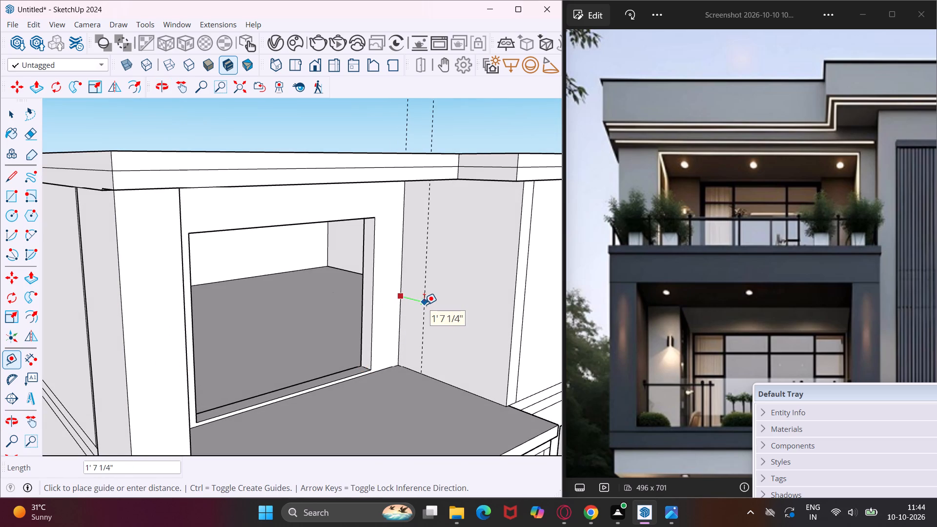
type("3'")
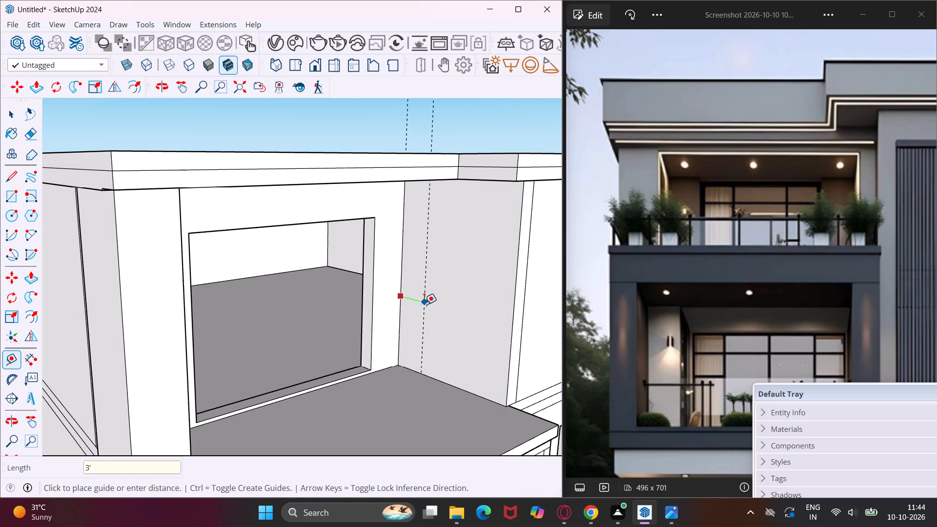
key("7")
type("4/")
key("8")
key("shift+quotedbl")
key("Return")
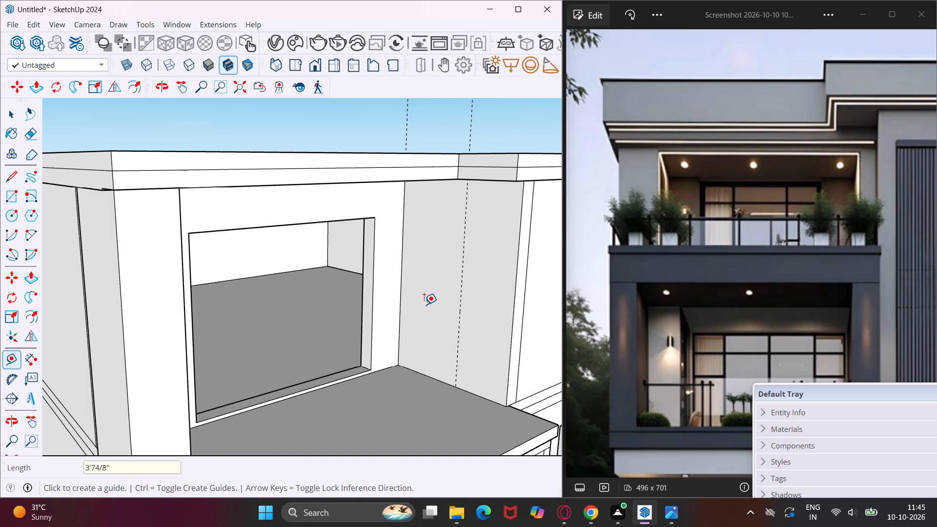
middle_click_drag(425, 304, 515, 311)
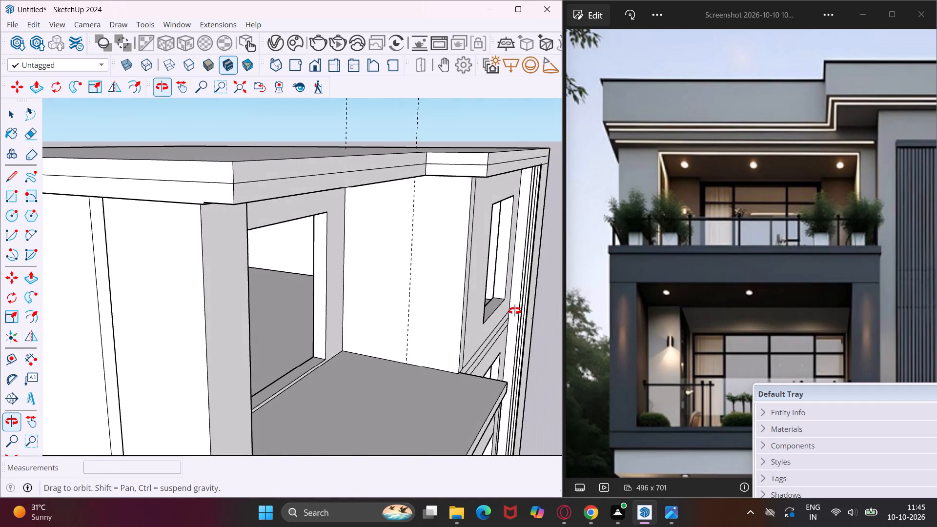
middle_click_drag(515, 311, 525, 304)
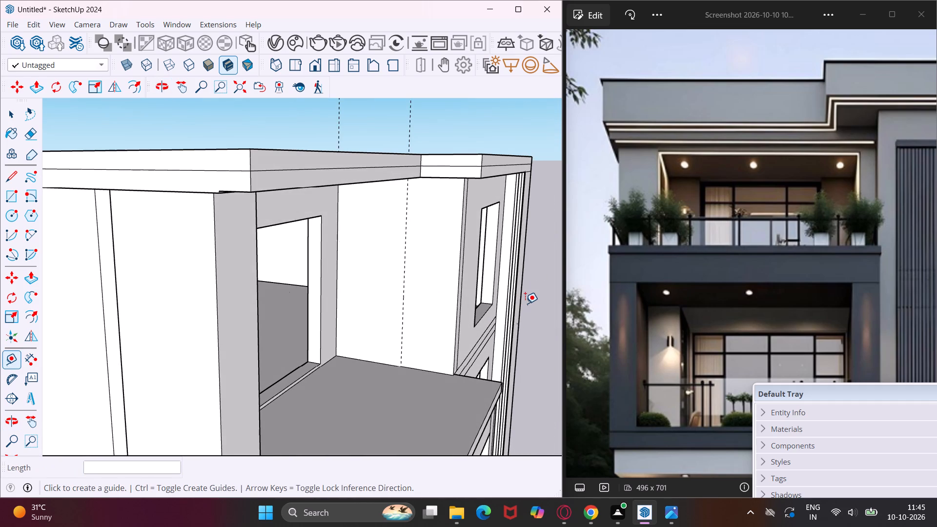
middle_click_drag(408, 273, 172, 262)
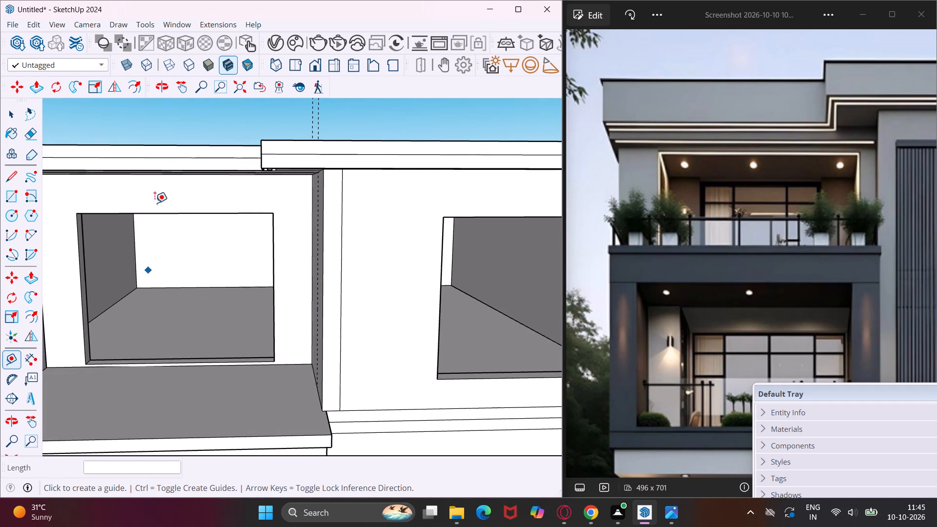
key("Escape")
key("space")
Draw a rectangle about 4 13/16" by 1 3/8" at the top outer corner of the pillar's inner side face, directly under the soffit.
scroll(142, 195, "up", 1)
middle_click_drag(142, 195, 235, 189)
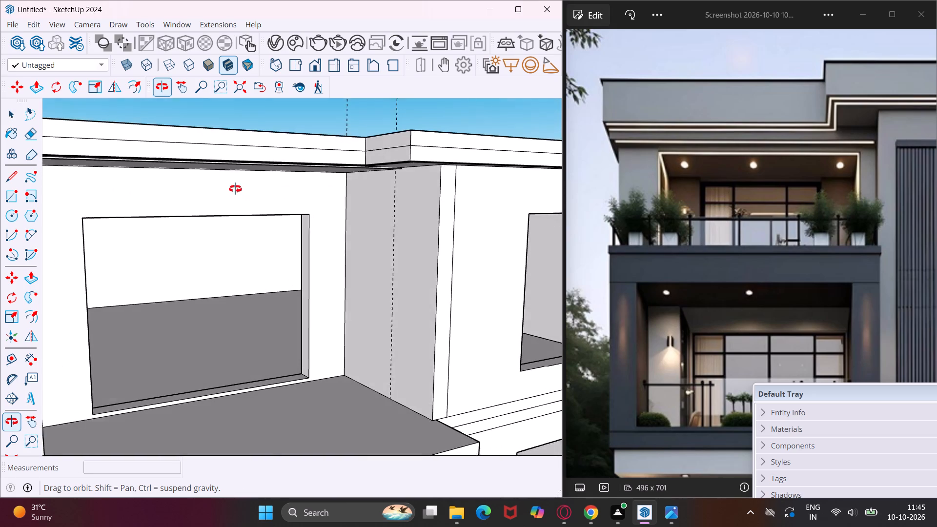
middle_click_drag(235, 189, 233, 189)
left_click(188, 84)
left_click_drag(188, 162, 239, 163)
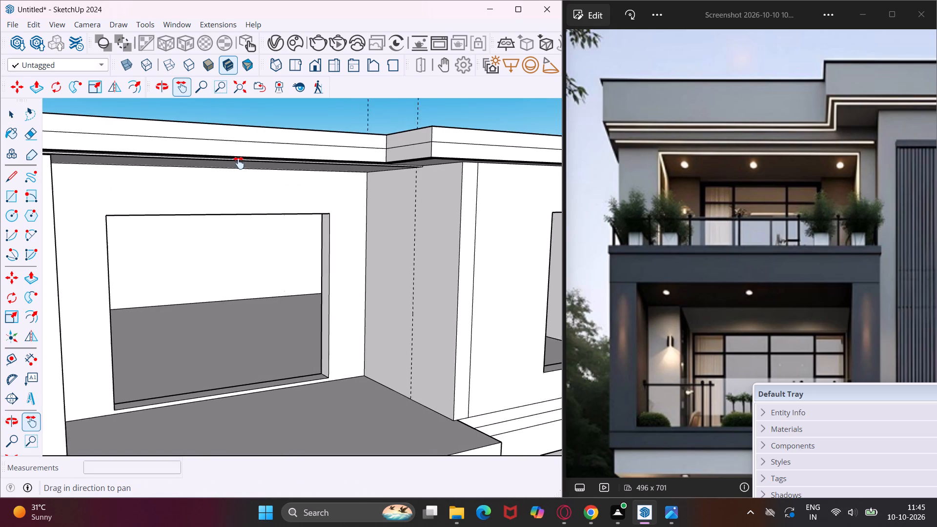
left_click_drag(239, 163, 356, 182)
middle_click_drag(361, 173, 163, 159)
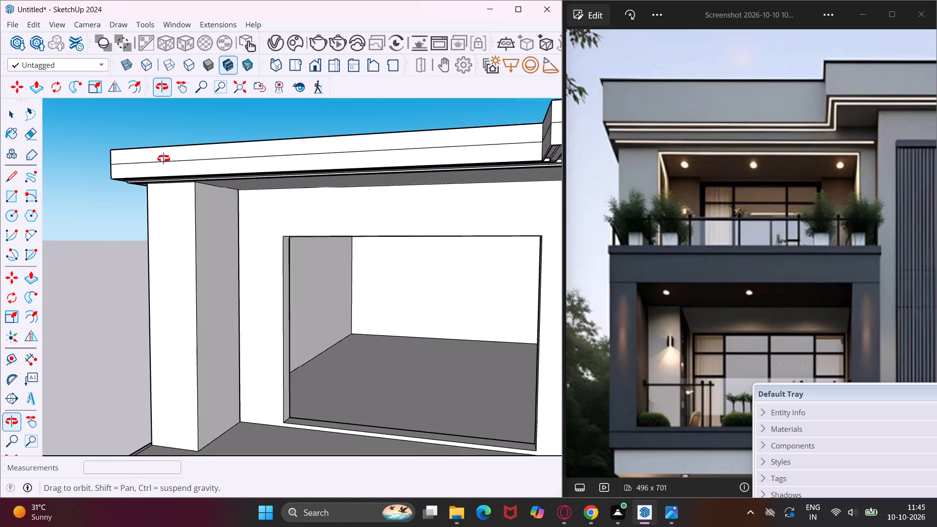
middle_click_drag(163, 159, 75, 156)
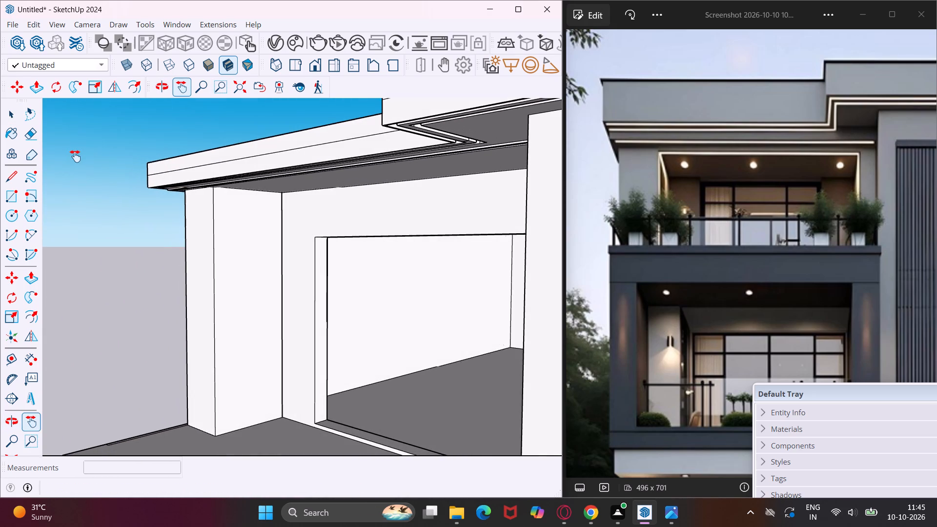
scroll(75, 156, "up", 3)
middle_click_drag(75, 156, 29, 155)
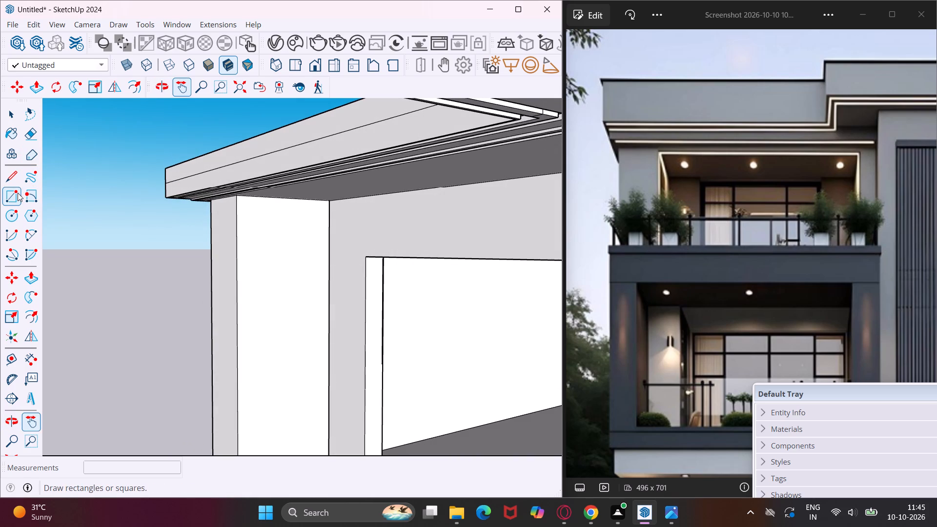
left_click(18, 193)
scroll(242, 200, "up", 10)
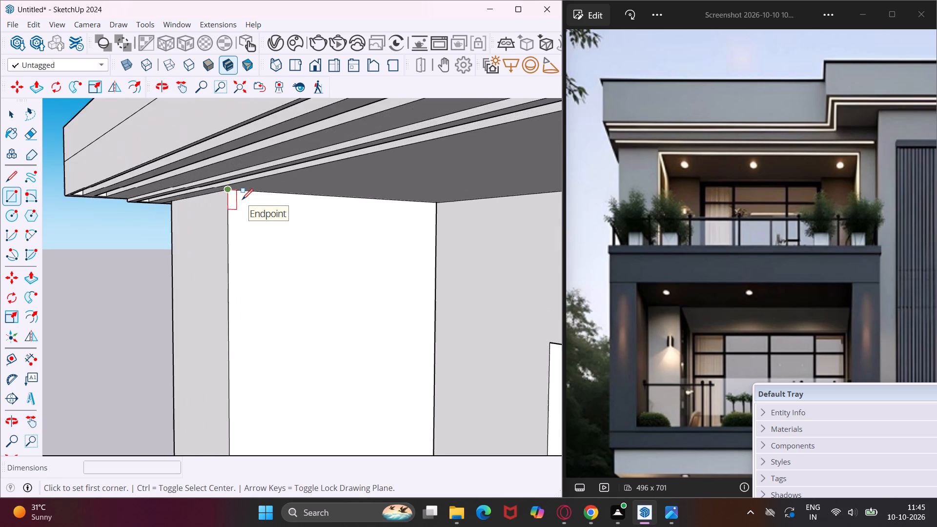
scroll(242, 200, "up", 9)
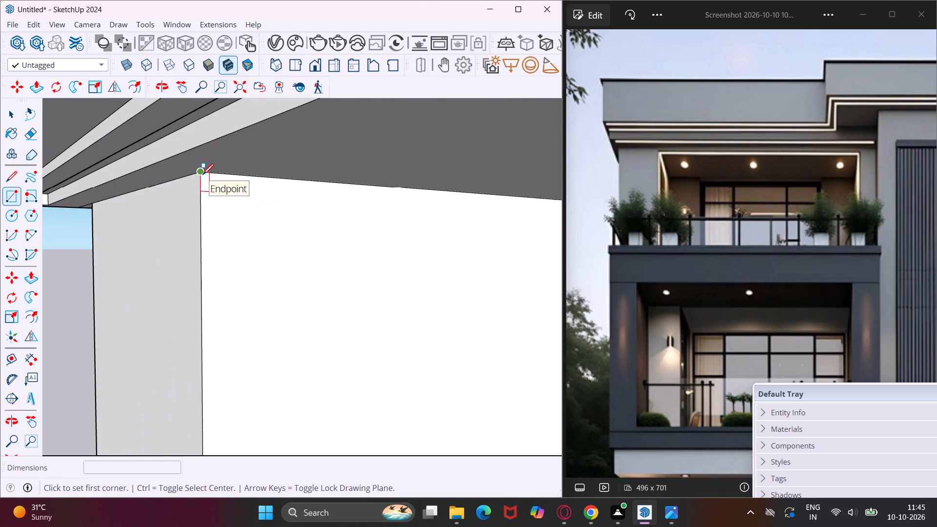
left_click(202, 171)
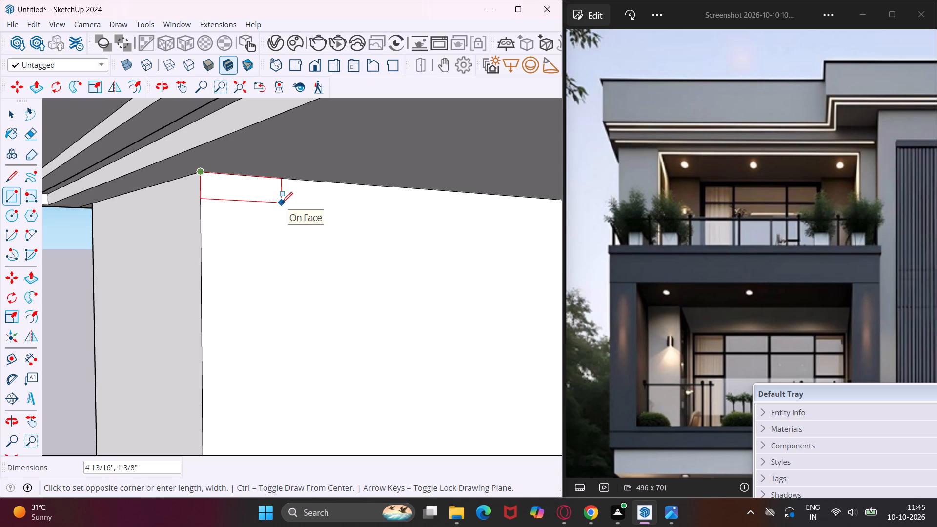
left_click(282, 203)
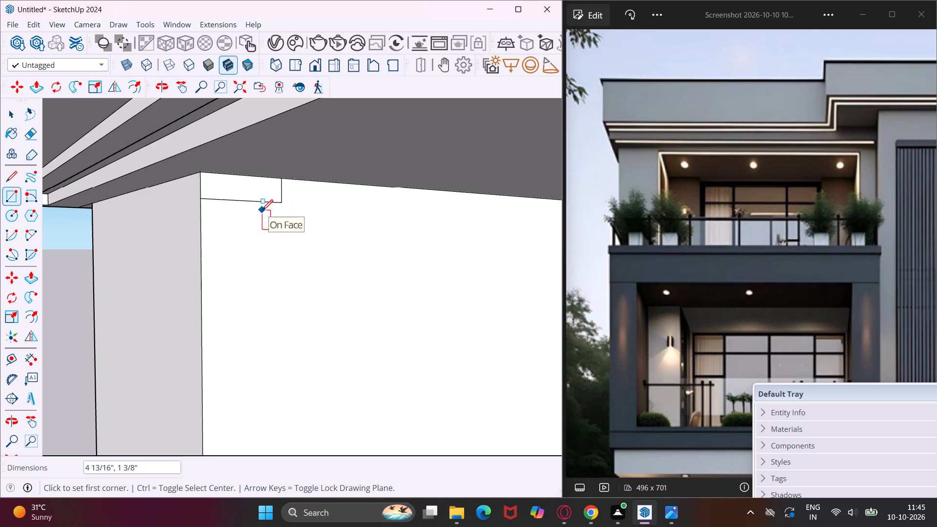
key("Escape")
key("space")
Push/Pull the small rectangle at the top of the pillar 13' 10" under the soffit, extending the strip to the opposite return wall.
left_click(247, 193)
middle_click_drag(247, 193, 336, 206)
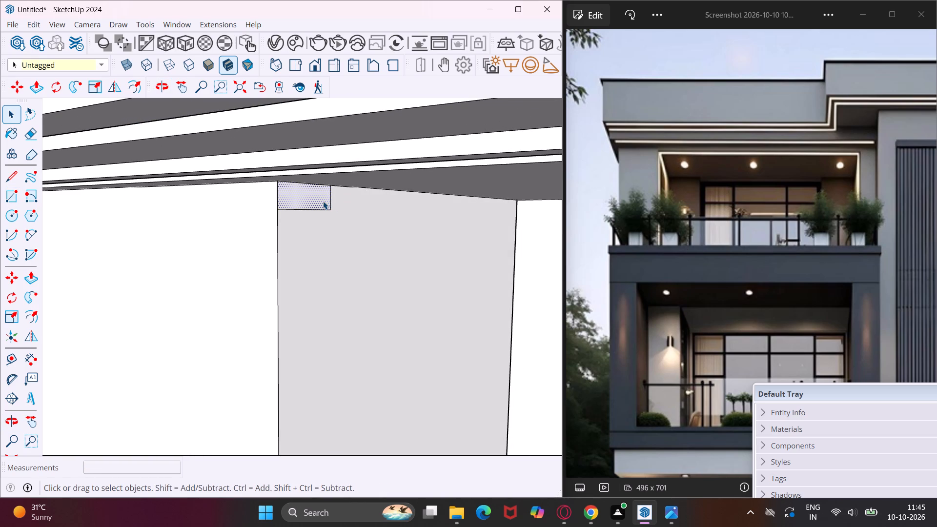
key("p")
left_click(319, 200)
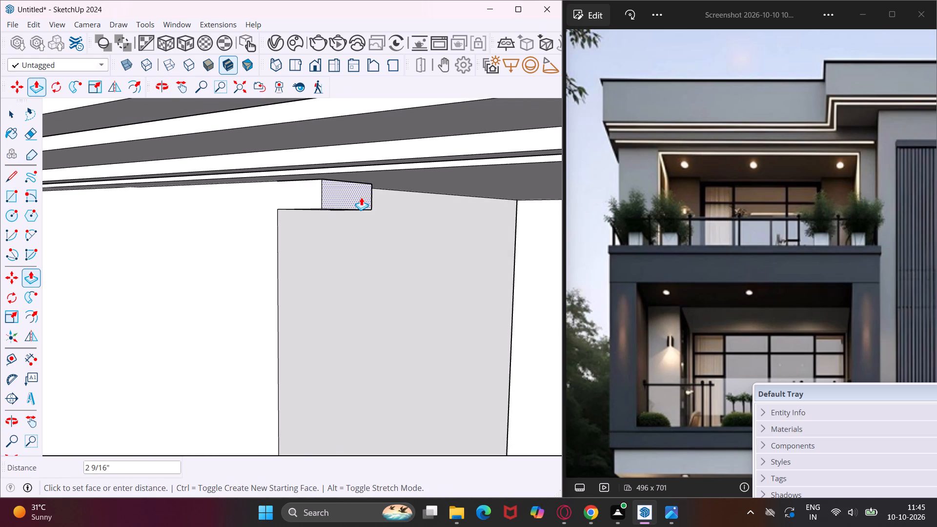
scroll(357, 197, "down", 17)
scroll(355, 195, "down", 5)
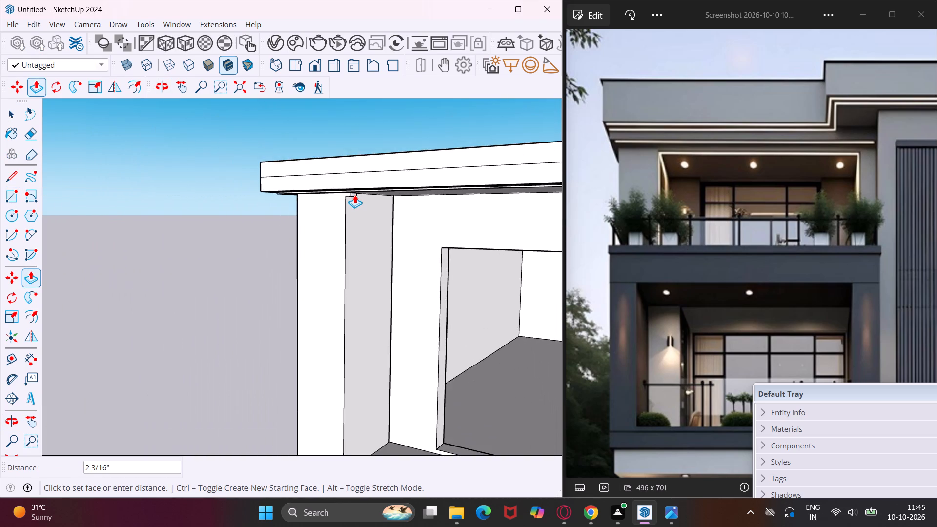
scroll(355, 195, "down", 10)
middle_click_drag(355, 195, 555, 196)
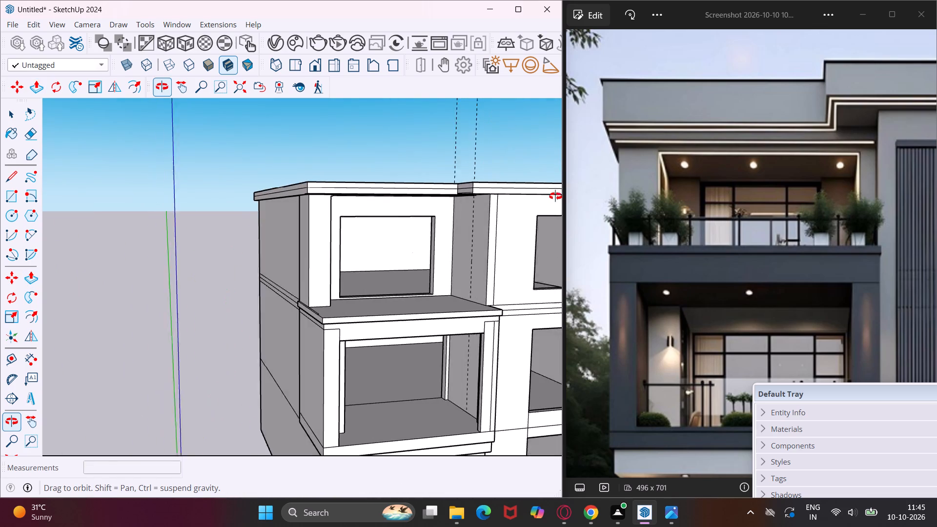
middle_click_drag(555, 196, 571, 197)
scroll(460, 199, "up", 6)
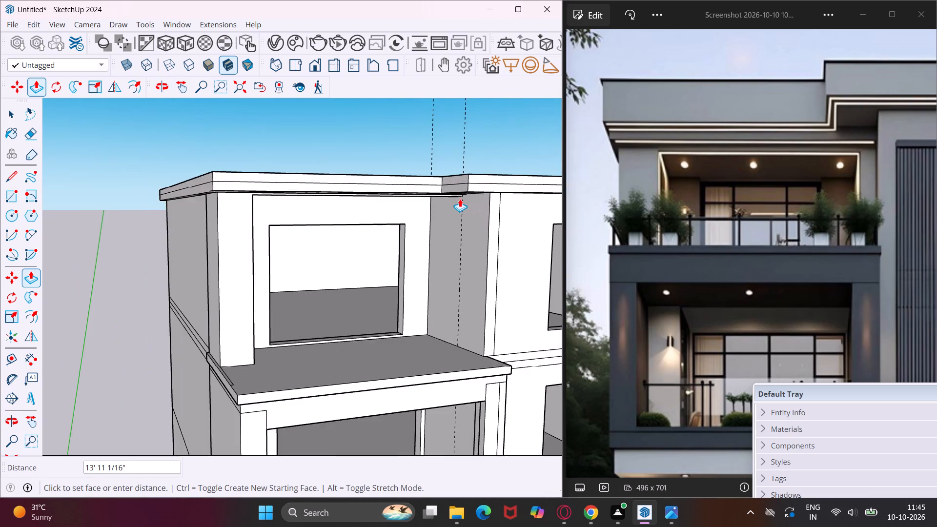
scroll(460, 199, "up", 13)
middle_click_drag(451, 203, 506, 199)
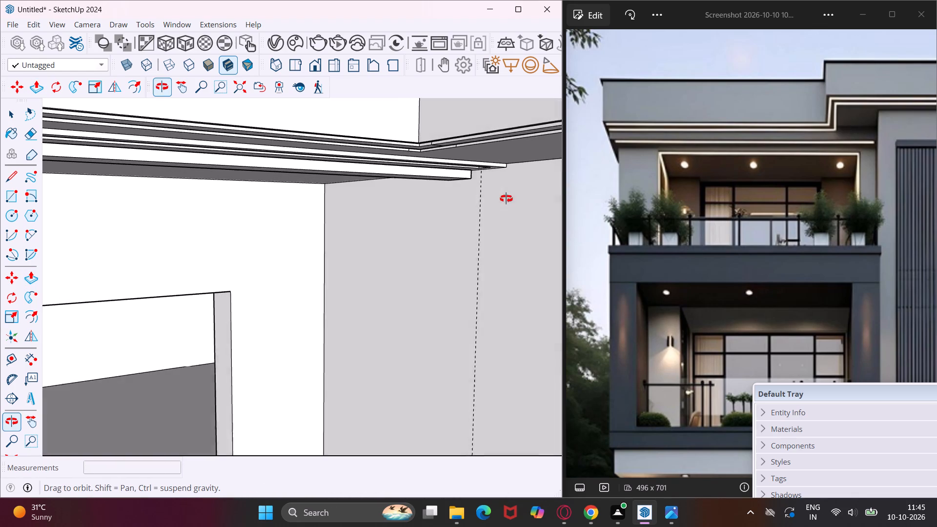
middle_click_drag(506, 199, 520, 195)
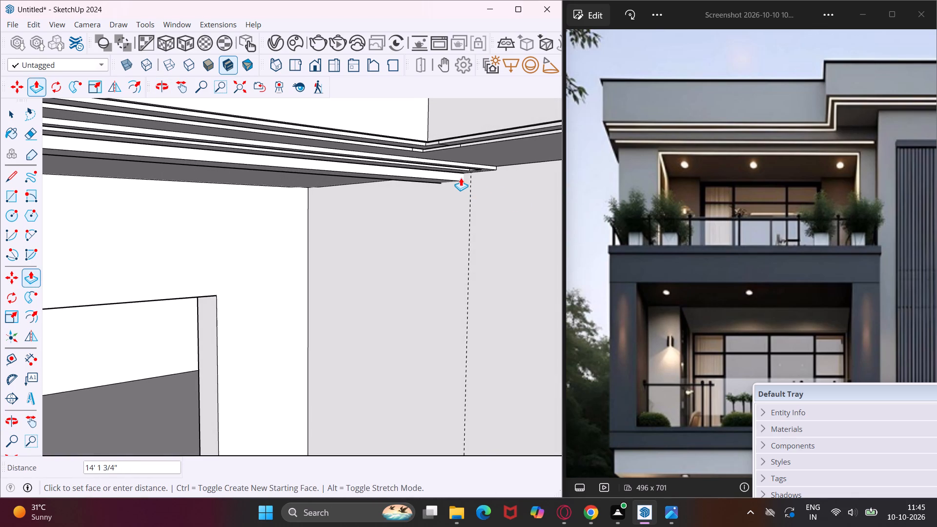
scroll(450, 178, "up", 11)
middle_click_drag(443, 181, 514, 164)
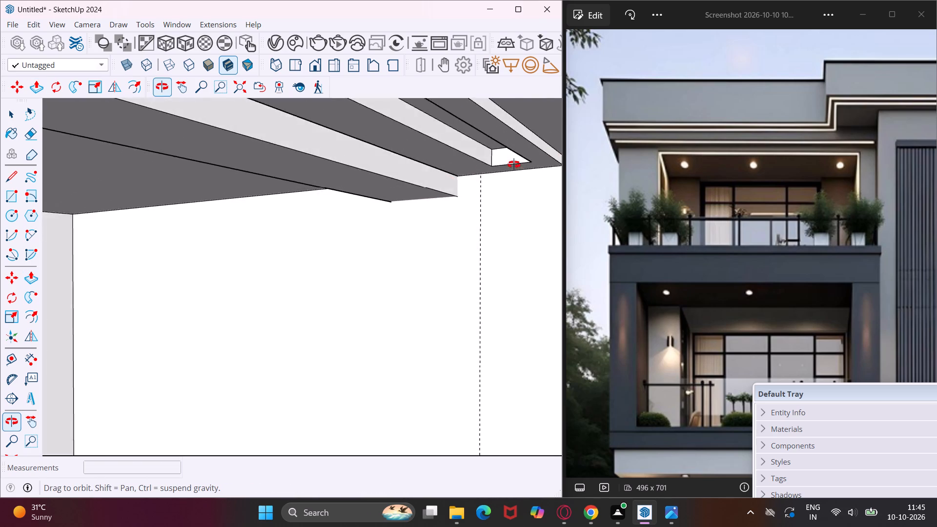
middle_click_drag(514, 164, 638, 142)
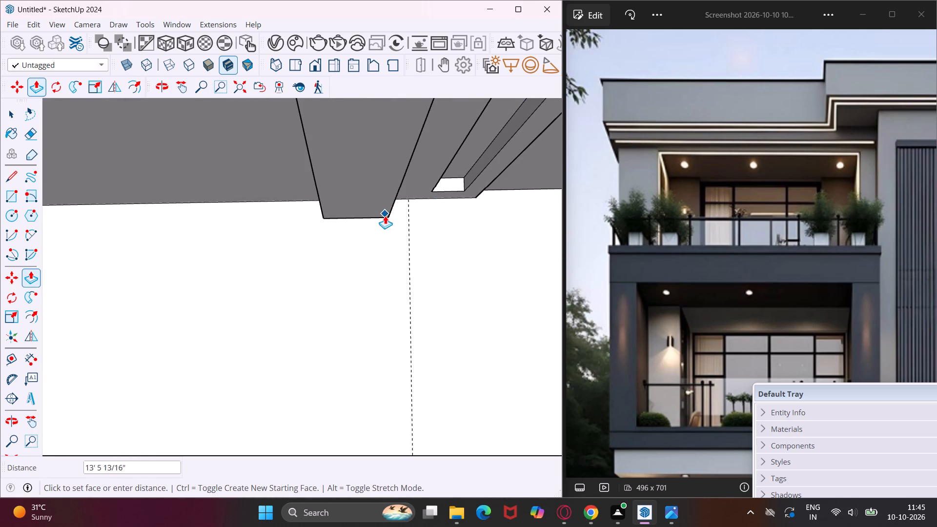
left_click(385, 223)
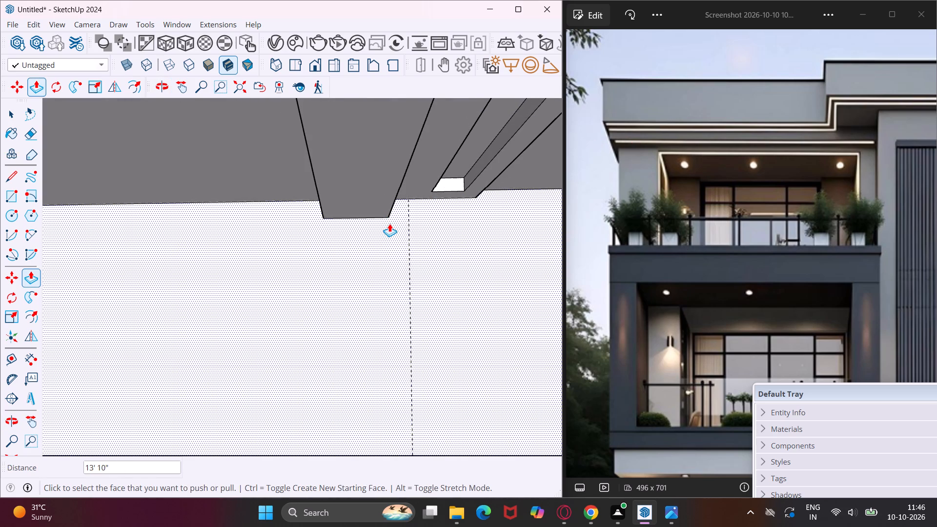
middle_click_drag(389, 223, 160, 231)
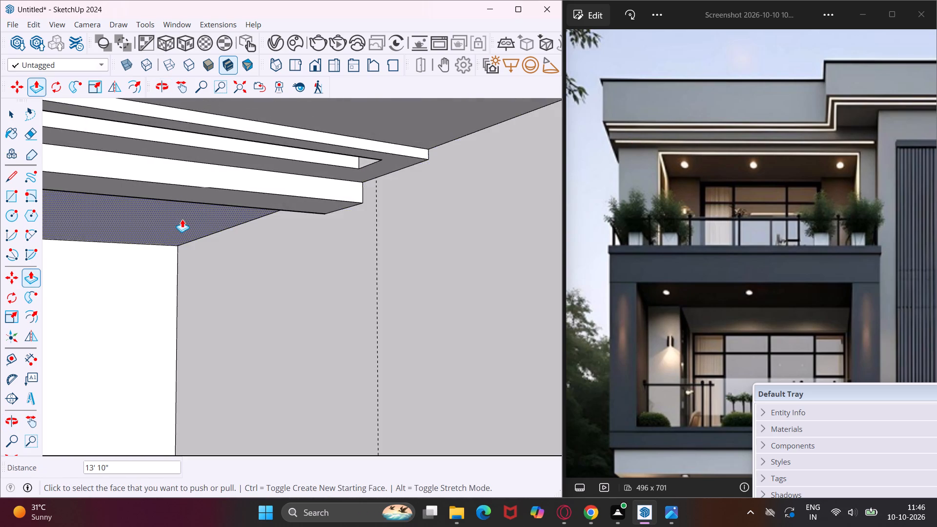
scroll(182, 219, "down", 4)
middle_click_drag(238, 220, 359, 219)
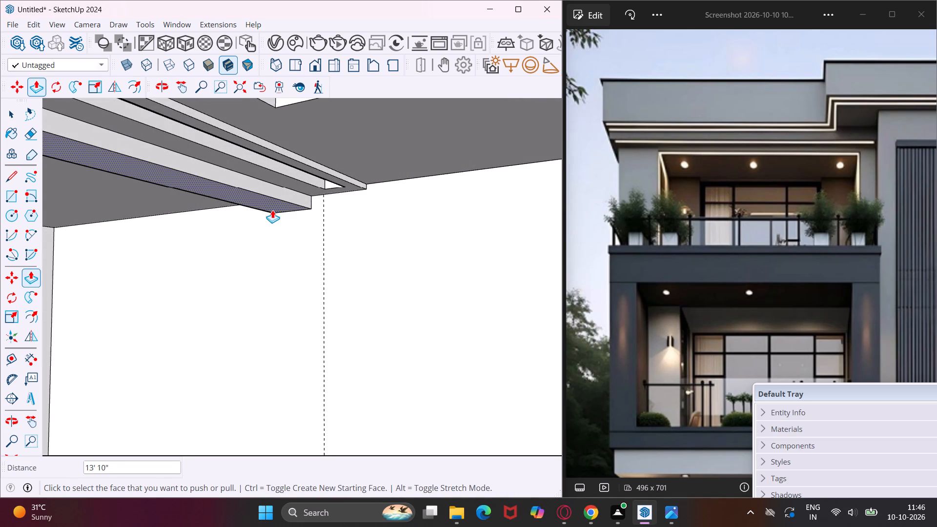
scroll(269, 204, "up", 2)
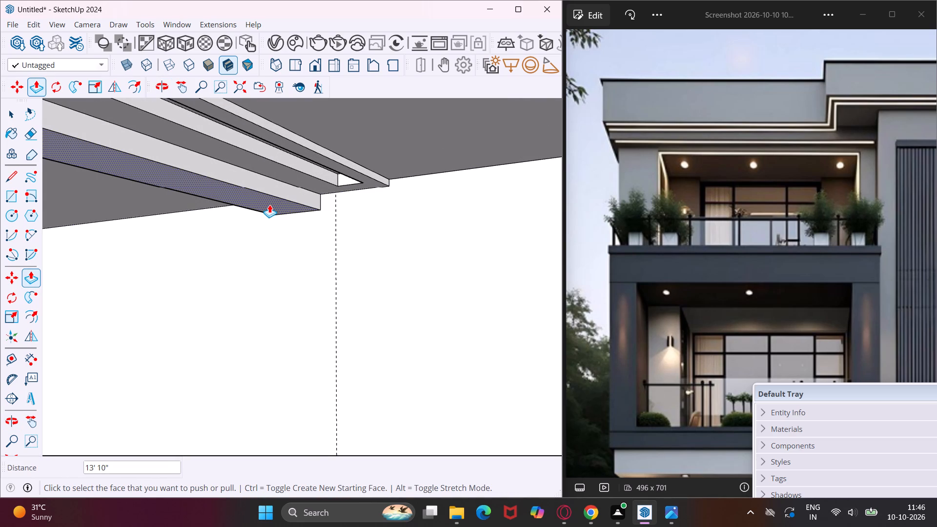
key("Escape")
key("space")
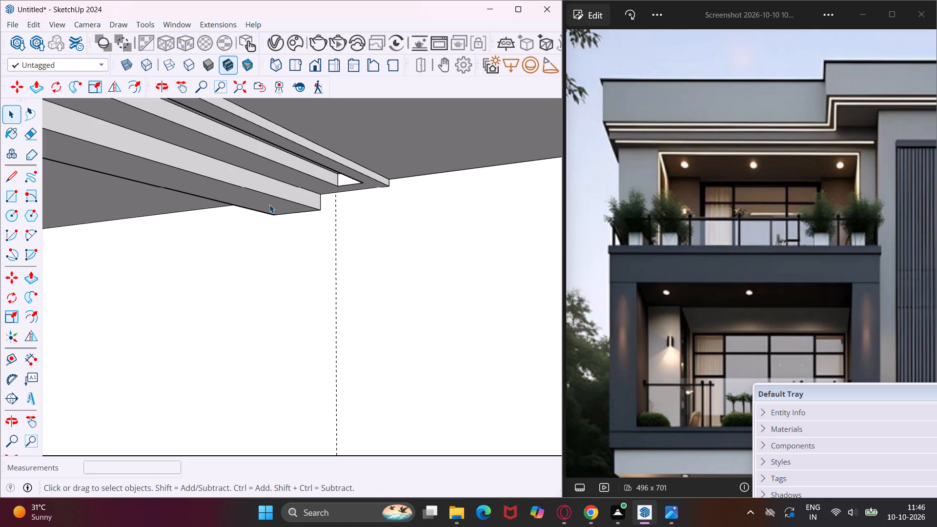
Draw a 4 13/16" line across the underside of the soffit strip, a short distance from its return-wall end.
left_click(16, 183)
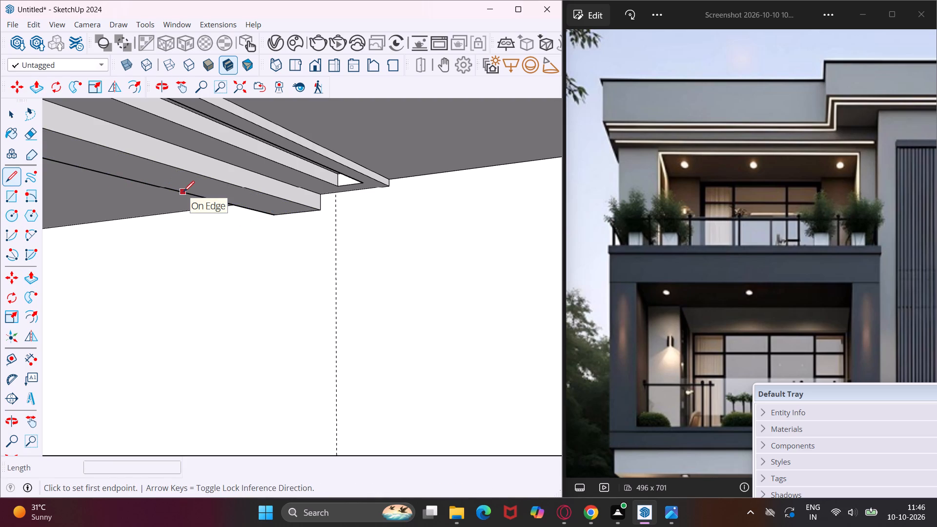
middle_click_drag(183, 192, 287, 179)
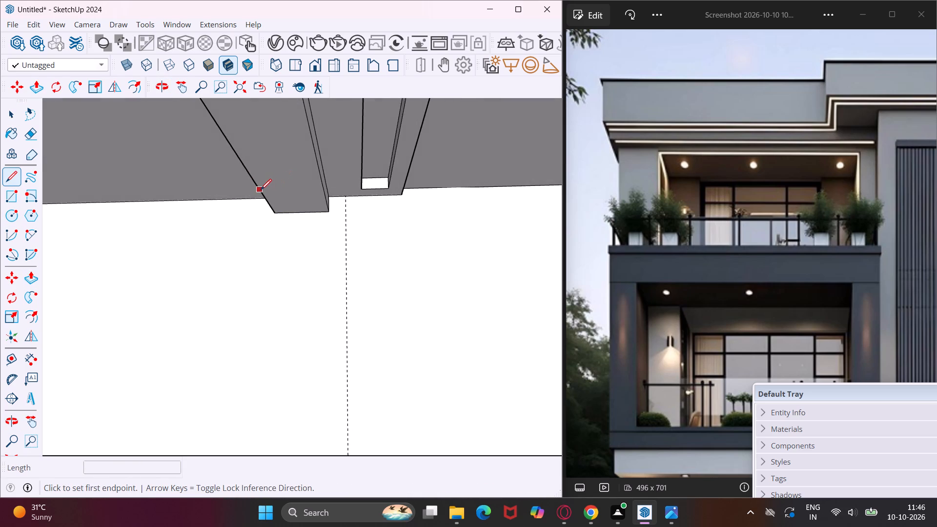
middle_click_drag(261, 190, 113, 197)
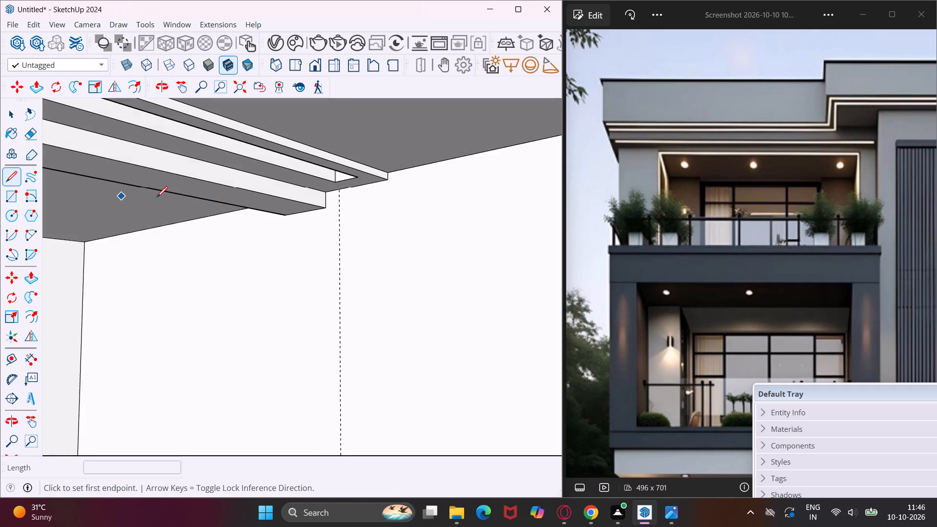
left_click(221, 203)
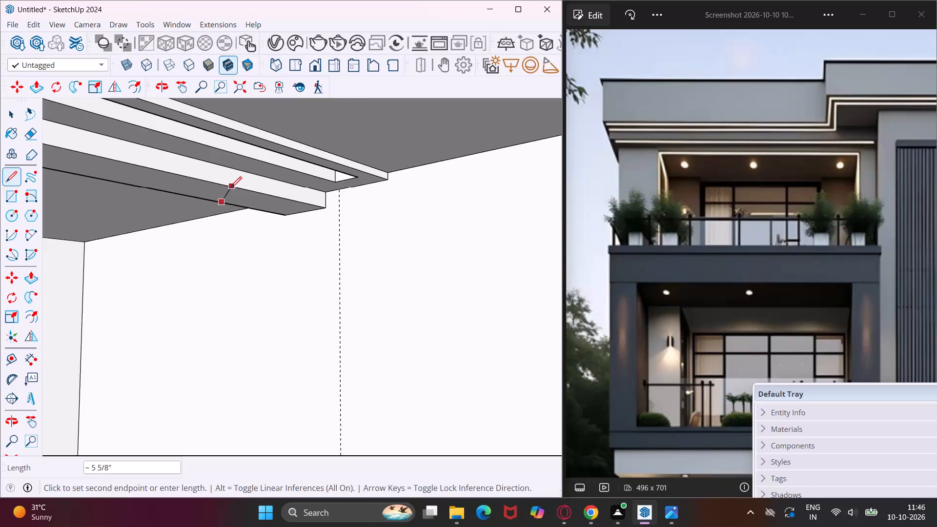
key("Escape")
middle_click_drag(230, 187, 283, 182)
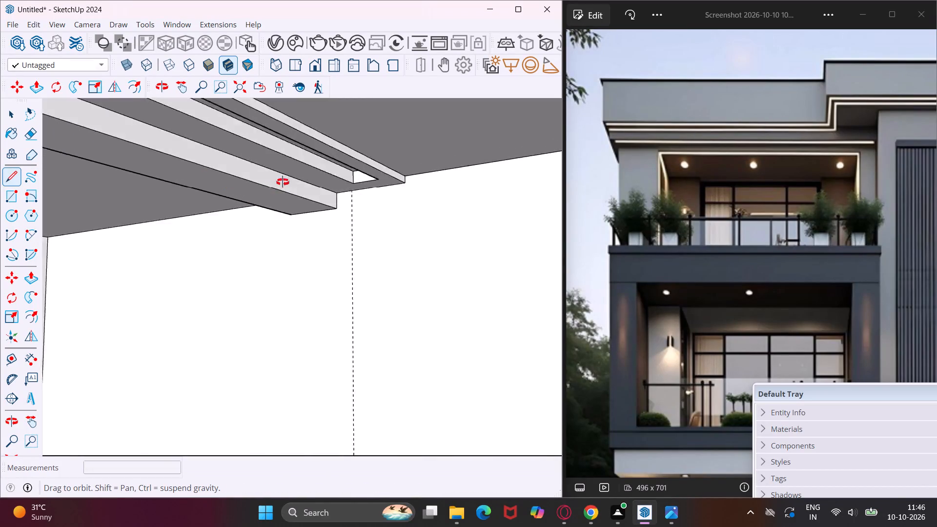
middle_click_drag(283, 182, 364, 167)
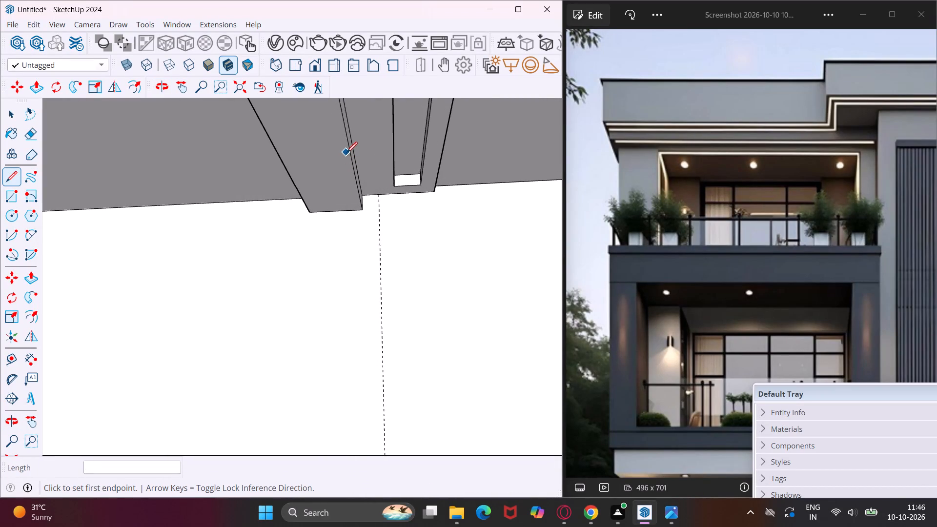
left_click(348, 150)
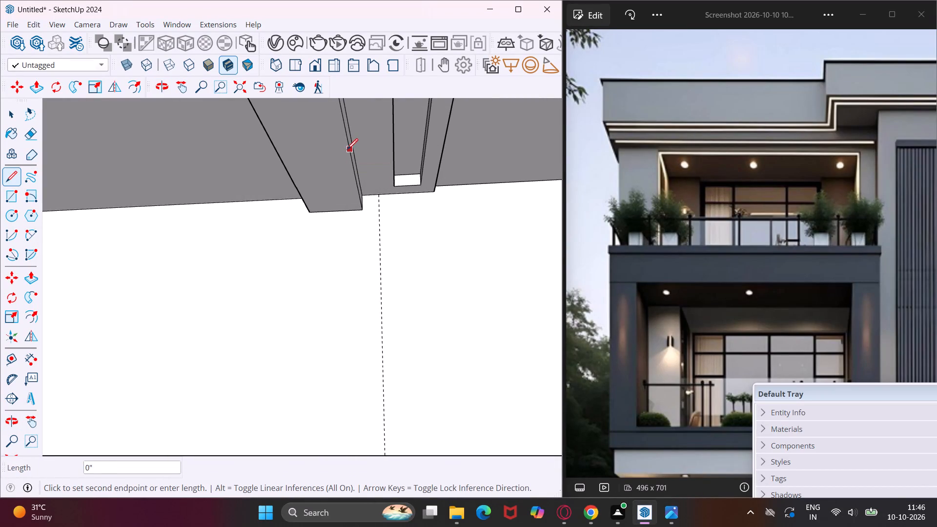
left_click(278, 155)
key("Escape")
key("space")
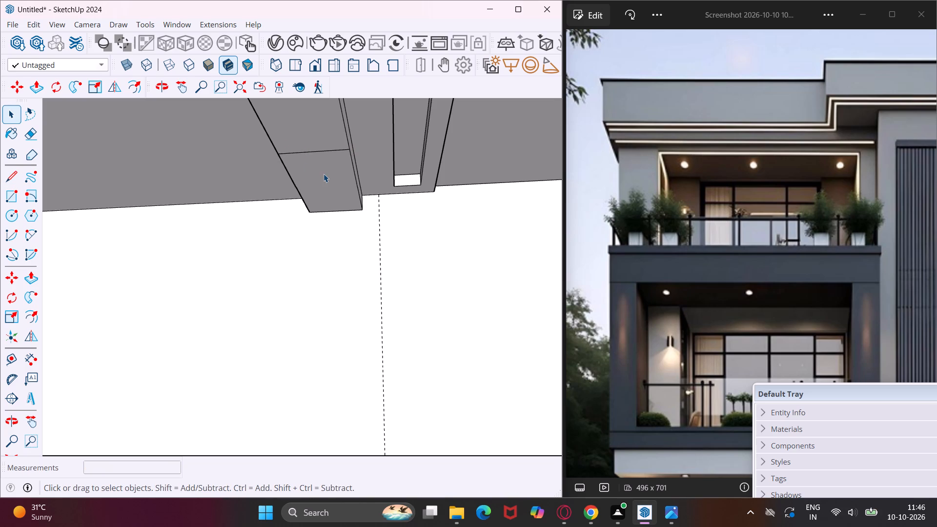
Push/Pull the end section of the strip's underside down 9' 10 1/16" to the balcony floor, forming a vertical leg beside the return wall.
left_click(324, 174)
key("p")
left_click(324, 174)
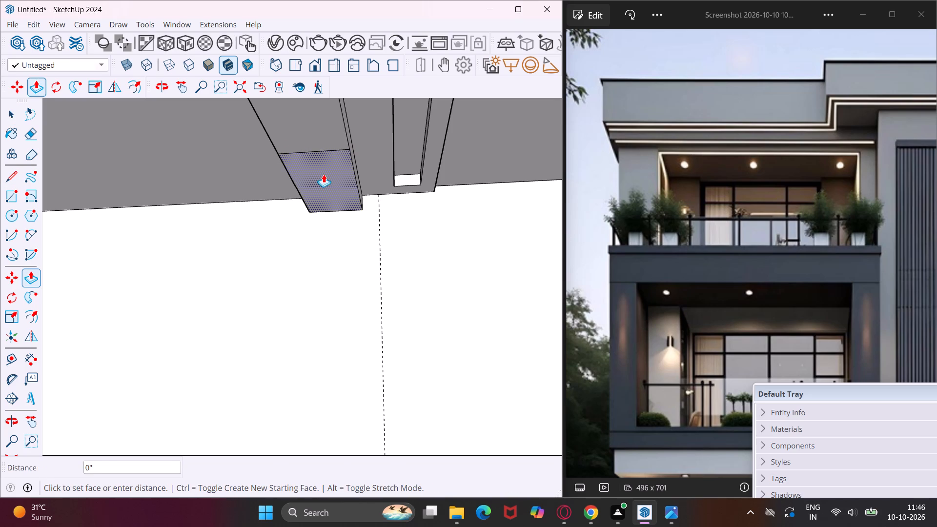
middle_click_drag(326, 190, 89, 229)
scroll(91, 229, "down", 3)
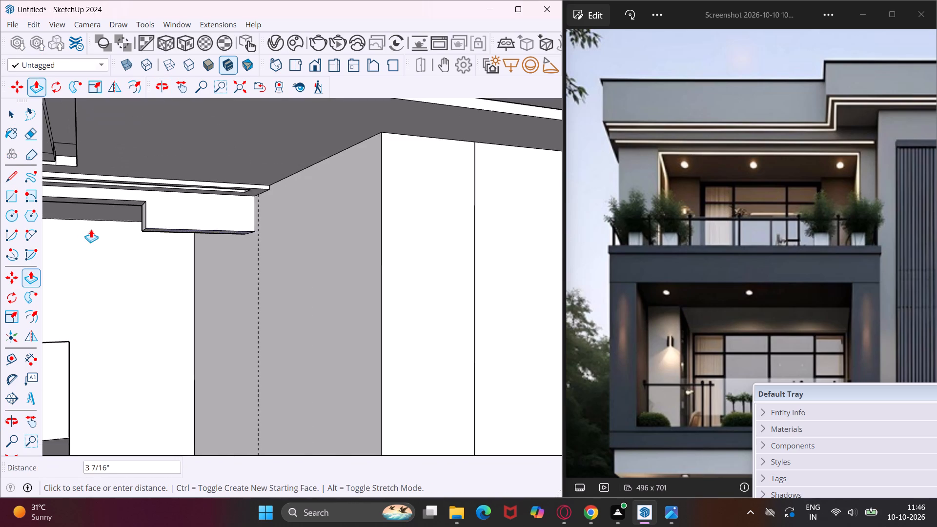
scroll(91, 229, "down", 11)
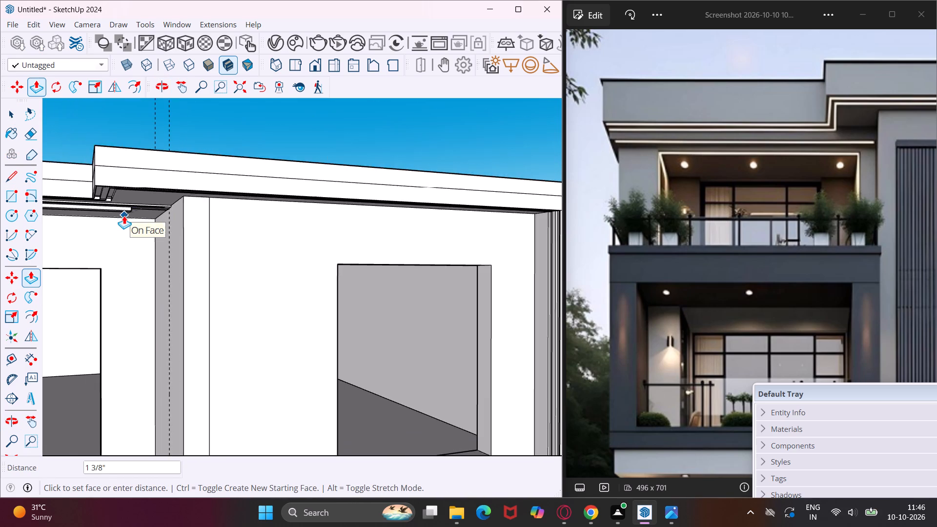
scroll(124, 216, "down", 4)
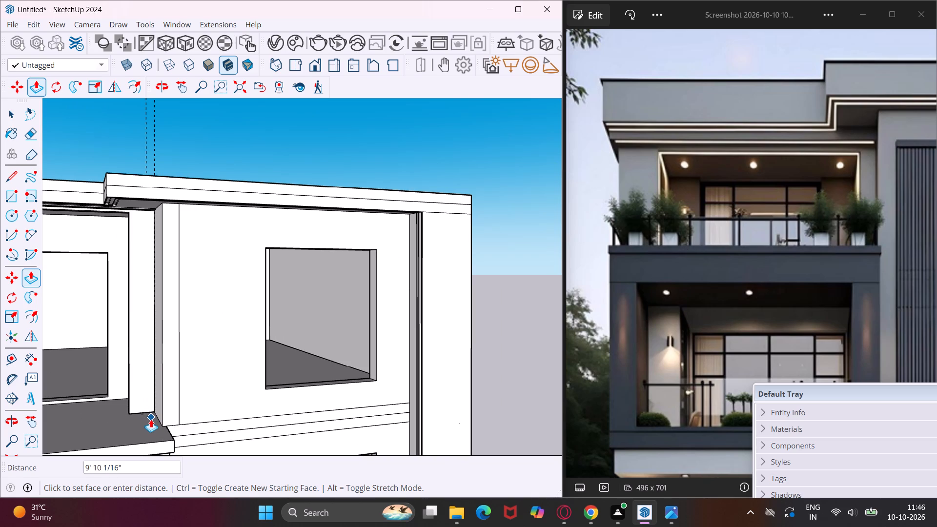
left_click(151, 419)
Examine the vertical leg beside the return wall and its junctions with the soffit strip and balcony floor.
middle_click_drag(151, 419, 276, 437)
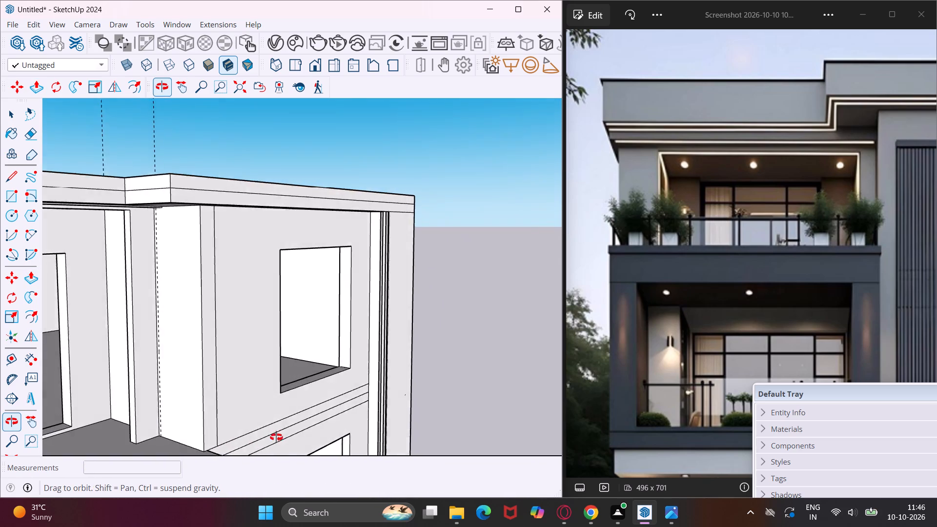
middle_click_drag(276, 437, 356, 389)
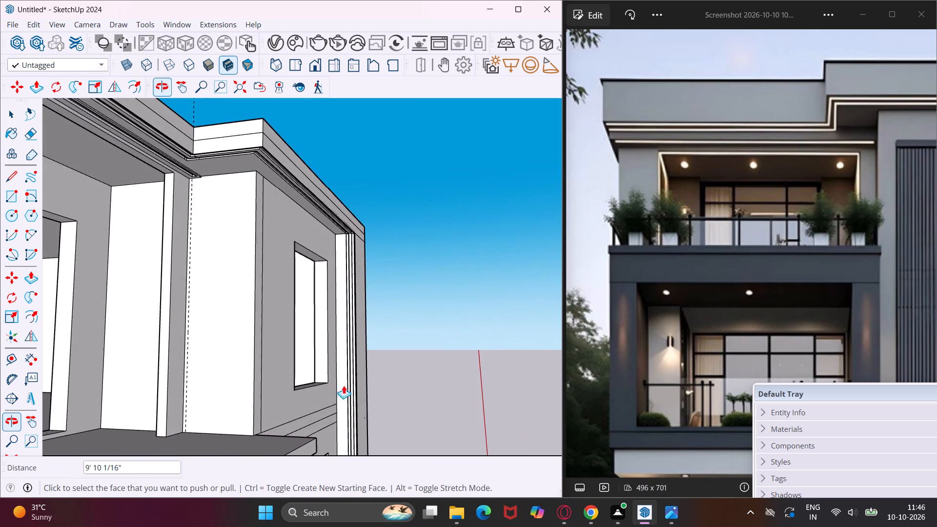
scroll(234, 364, "down", 5)
scroll(198, 383, "down", 1)
middle_click_drag(198, 383, 198, 385)
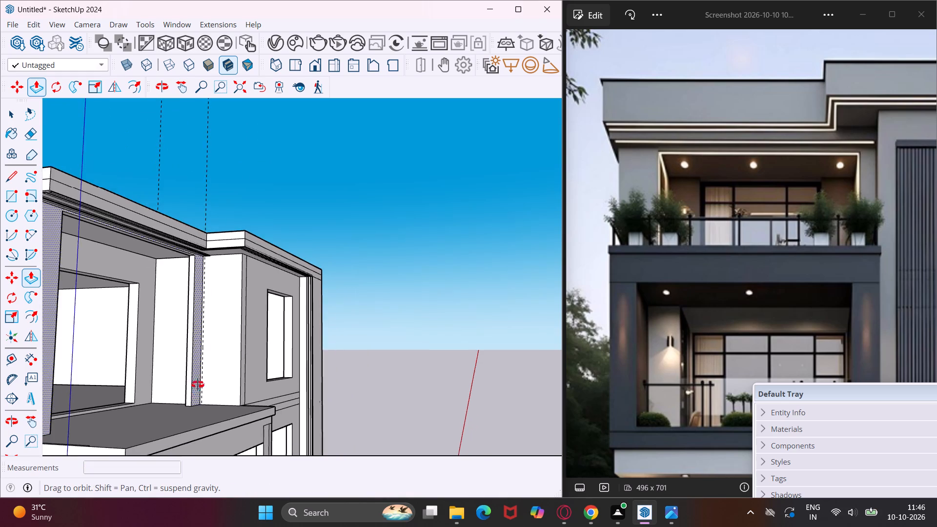
middle_click_drag(198, 385, 227, 408)
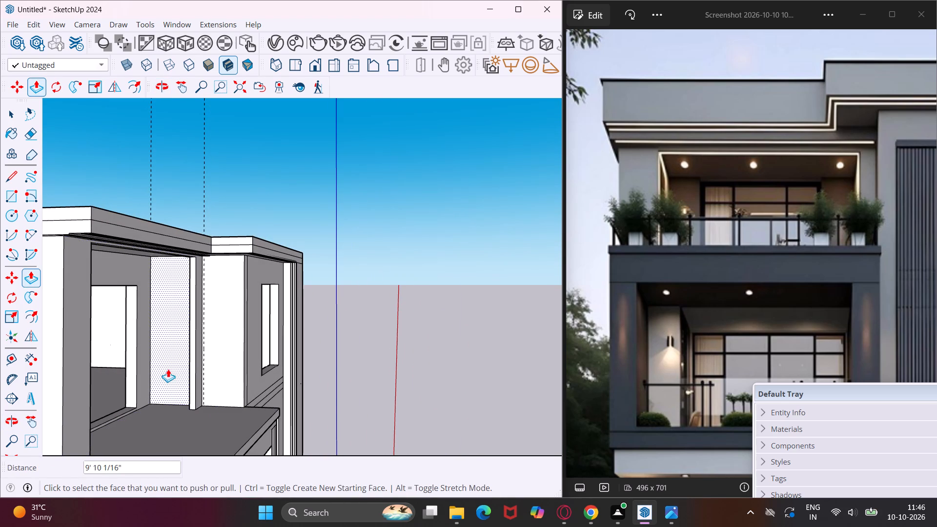
scroll(189, 350, "up", 1)
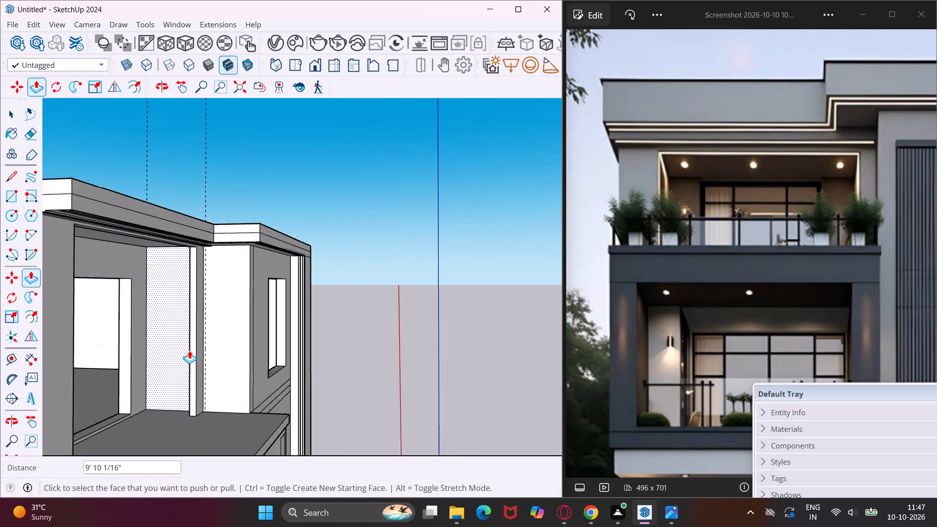
scroll(189, 350, "up", 3)
middle_click_drag(189, 350, 235, 373)
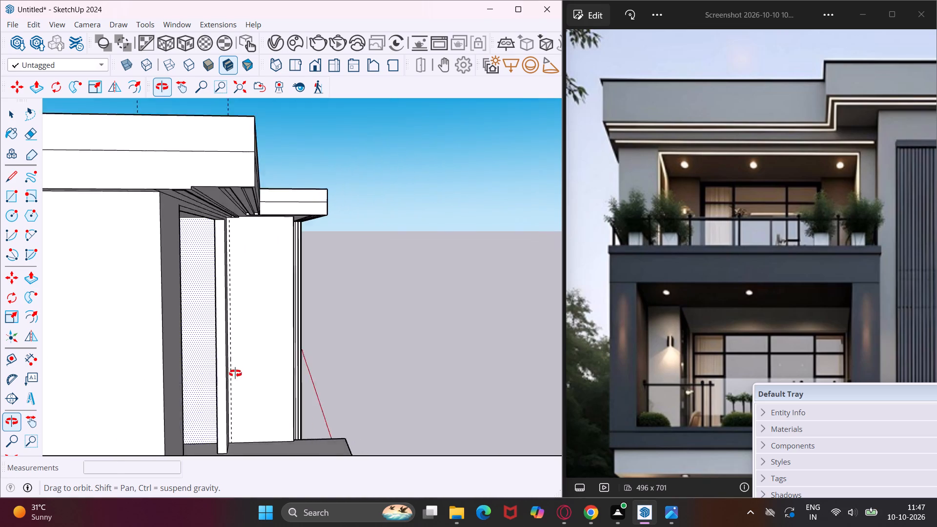
middle_click_drag(235, 373, 230, 375)
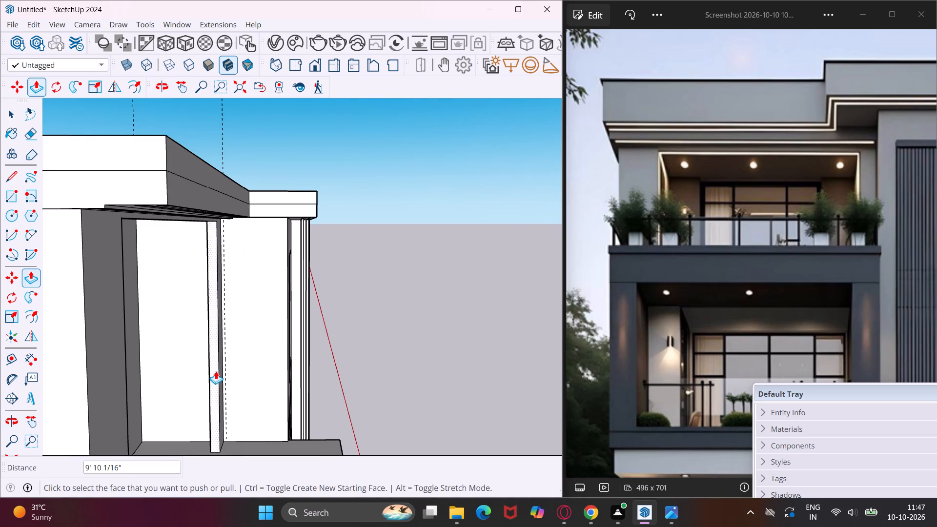
key("Escape")
key("space")
scroll(216, 371, "up", 1)
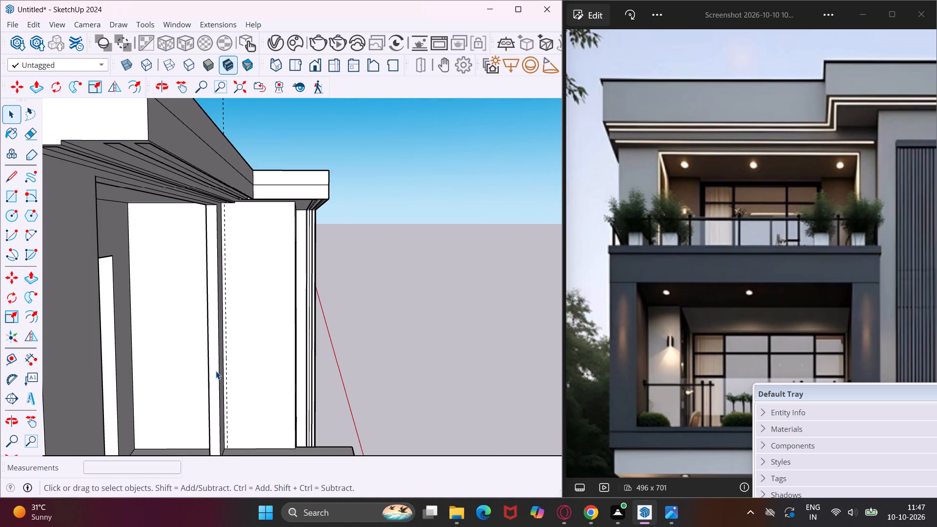
scroll(216, 371, "up", 2)
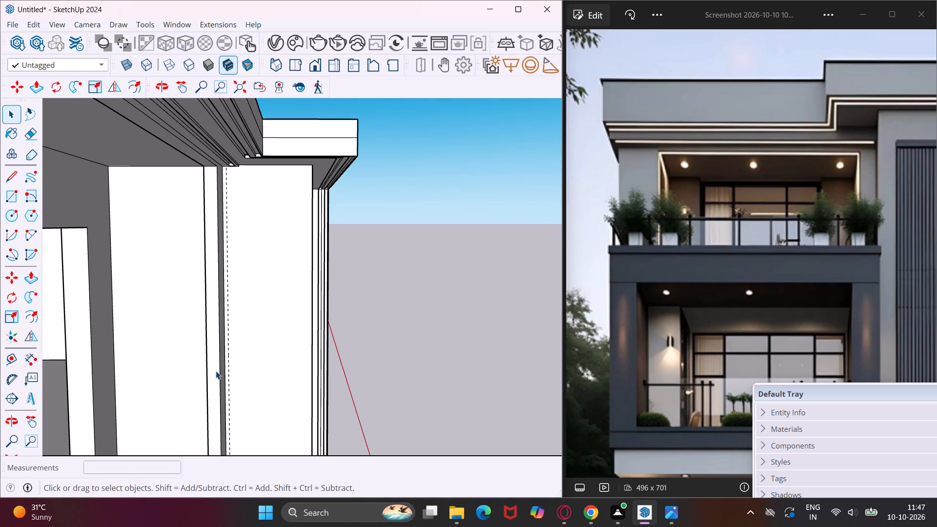
Offset the outline of the vertical leg's long face inward by about 1 1/16", beside the return wall.
left_click(215, 367)
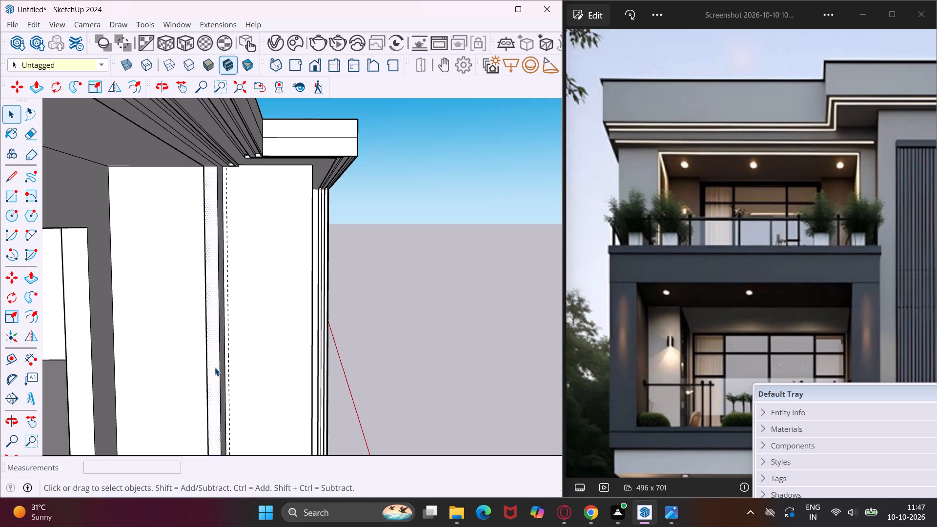
left_click(28, 321)
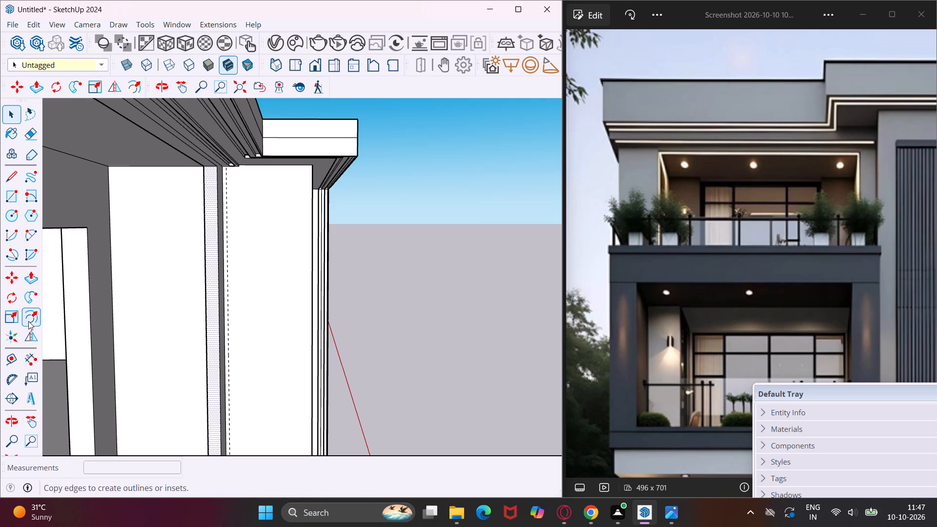
scroll(212, 313, "up", 4)
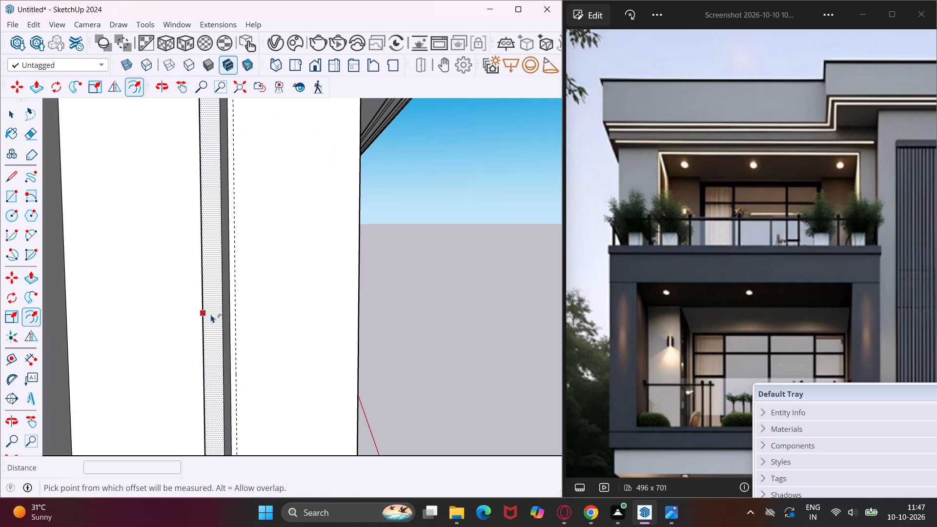
left_click(211, 314)
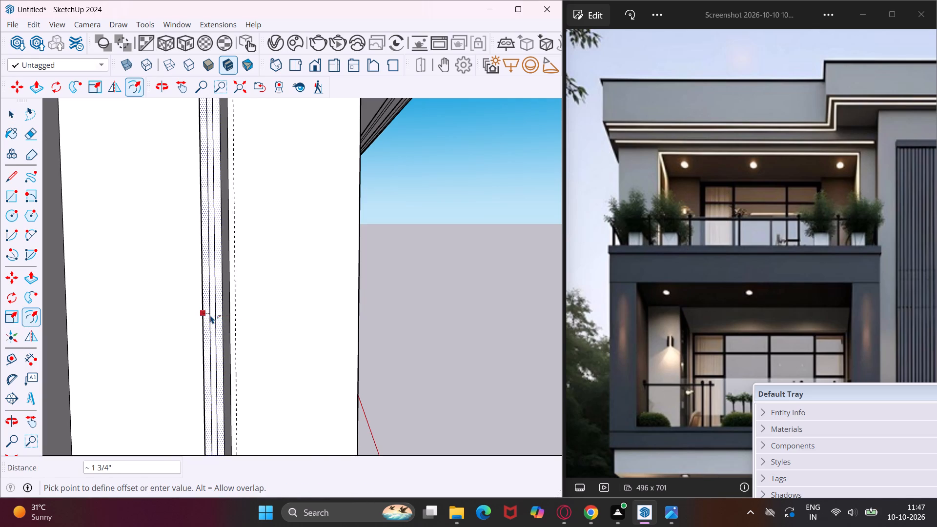
scroll(207, 315, "up", 4)
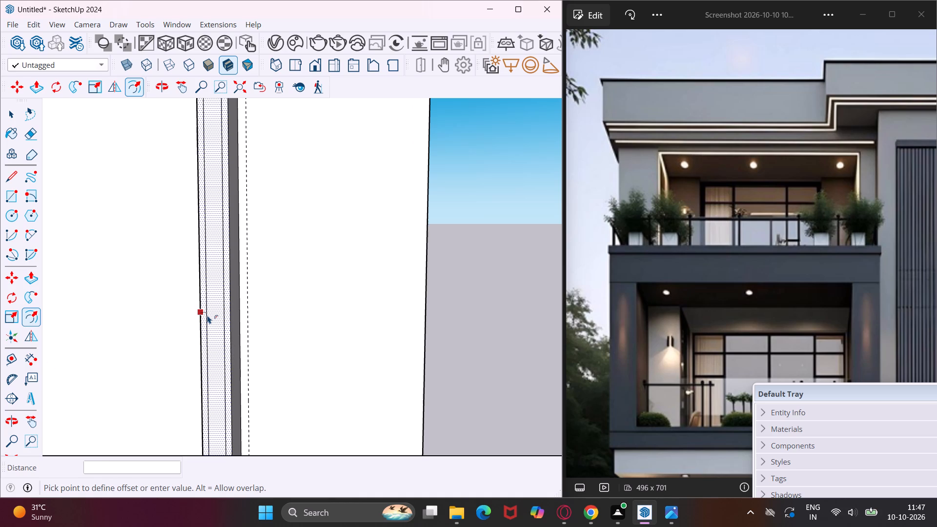
scroll(207, 315, "up", 3)
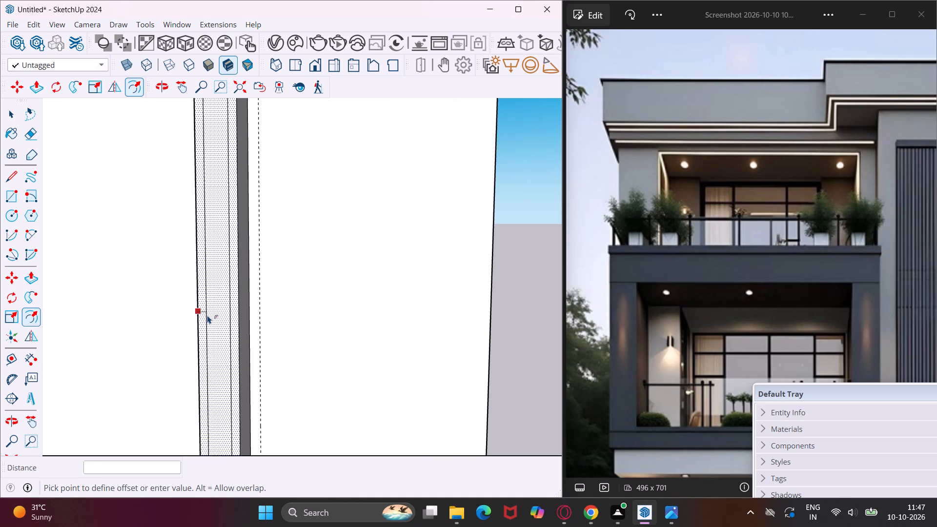
left_click(207, 315)
scroll(204, 317, "down", 11)
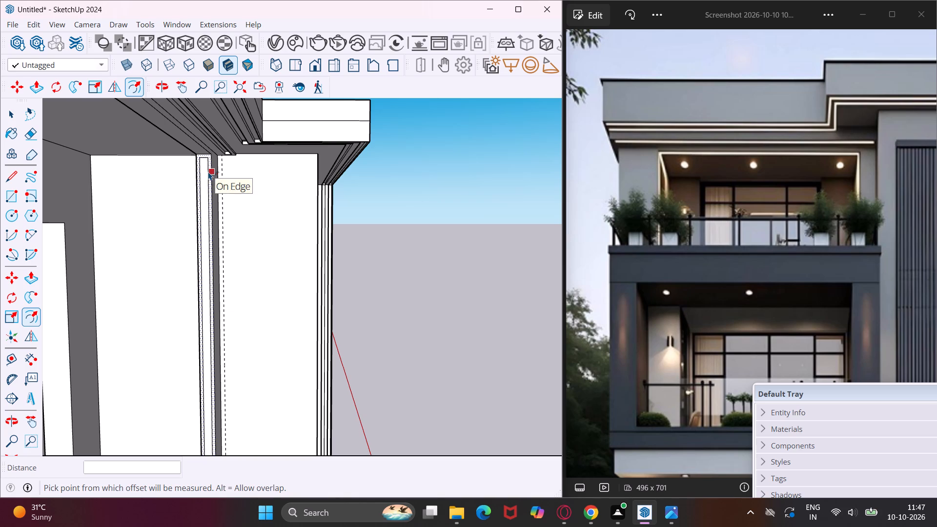
key("Escape")
key("space")
Move the top edge of the leg's inset outline up about 1 1/16" to meet the underside of the soffit strip.
scroll(201, 155, "up", 9)
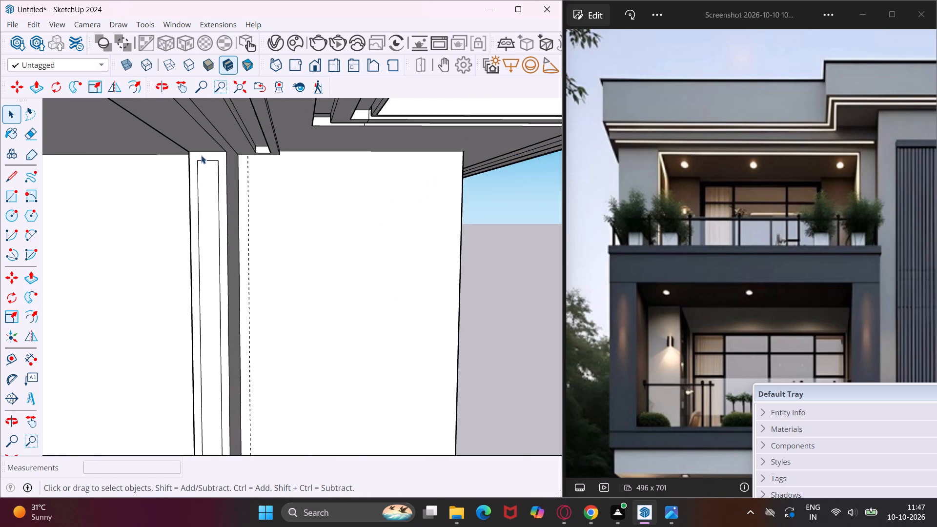
scroll(201, 155, "up", 3)
left_click(207, 162)
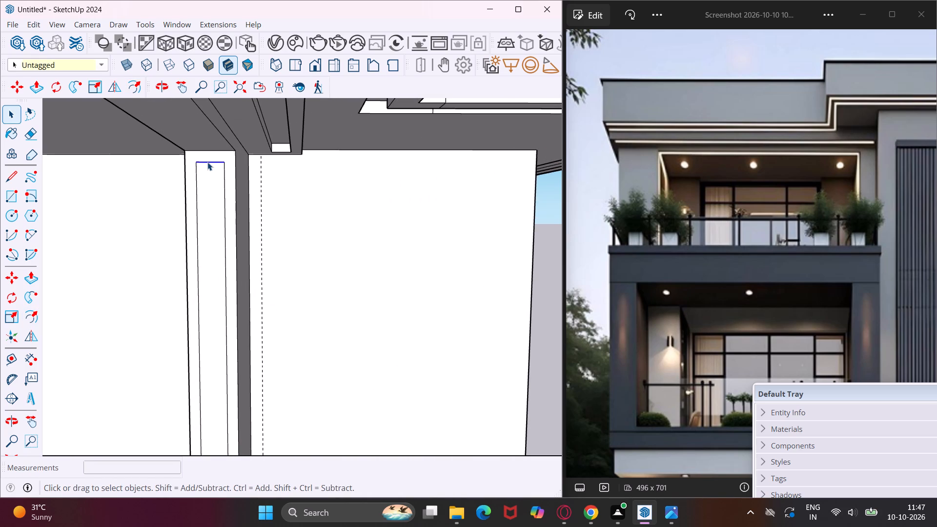
key("m")
scroll(207, 163, "up", 5)
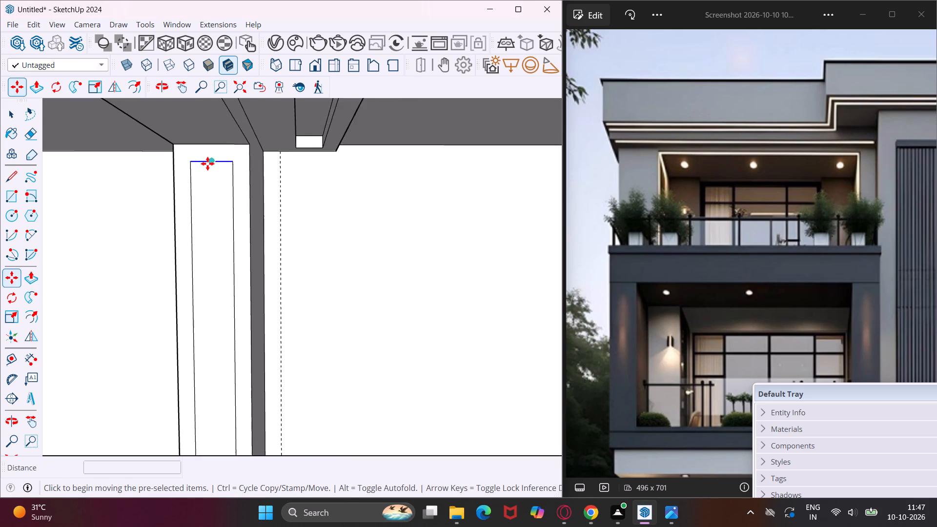
scroll(207, 163, "up", 3)
left_click(183, 162)
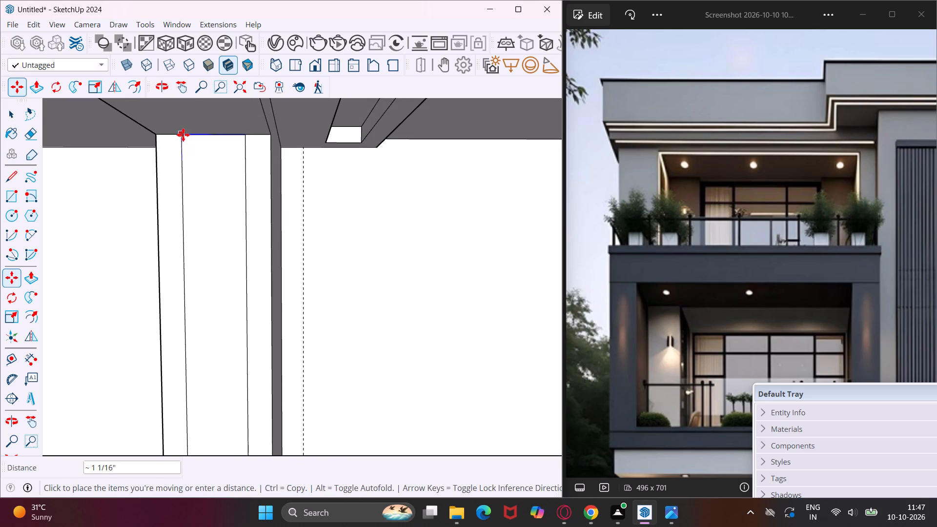
left_click(183, 135)
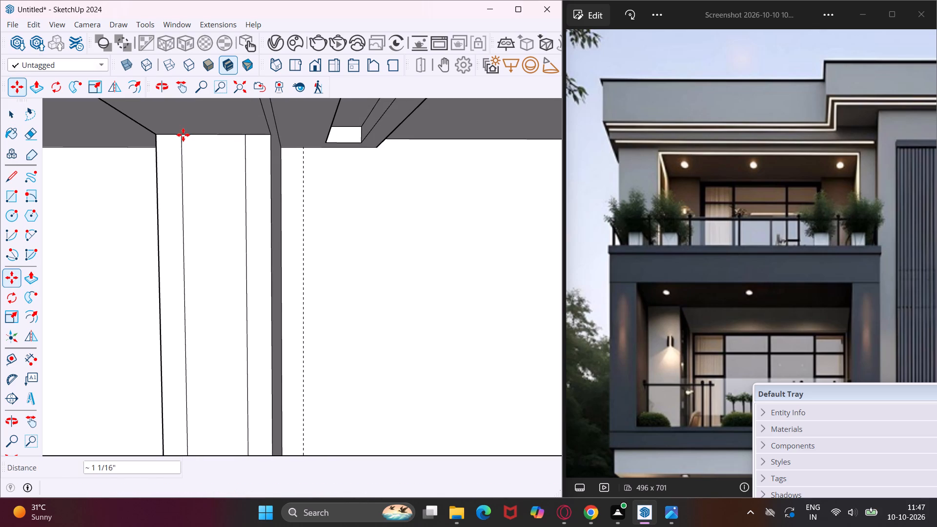
key("Escape")
key("space")
Offset the underside of the soffit strip inward by about 1 1/16", matching the inset line on the vertical leg.
left_click(183, 124)
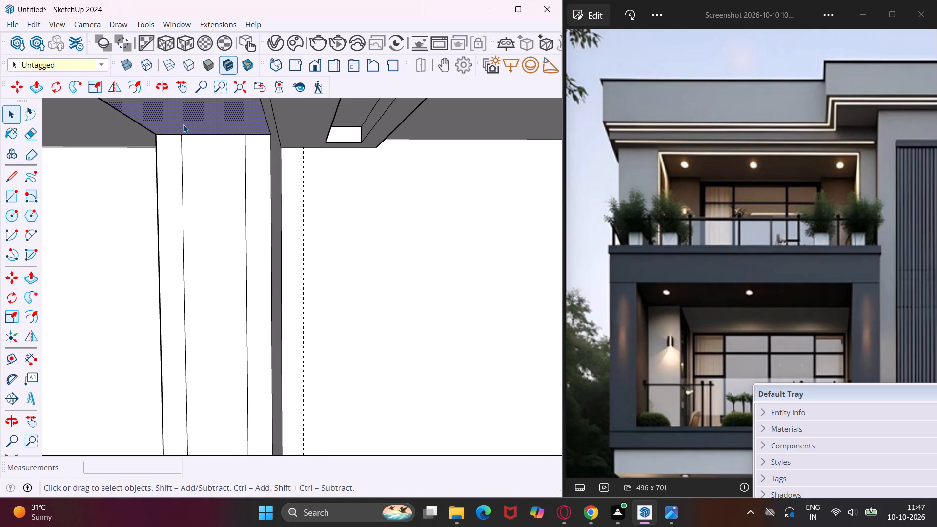
left_click(36, 312)
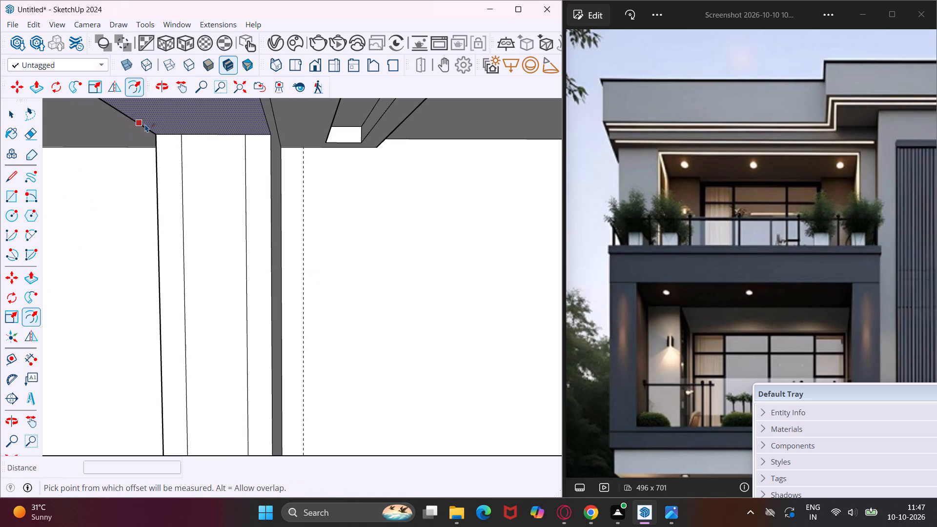
left_click(144, 124)
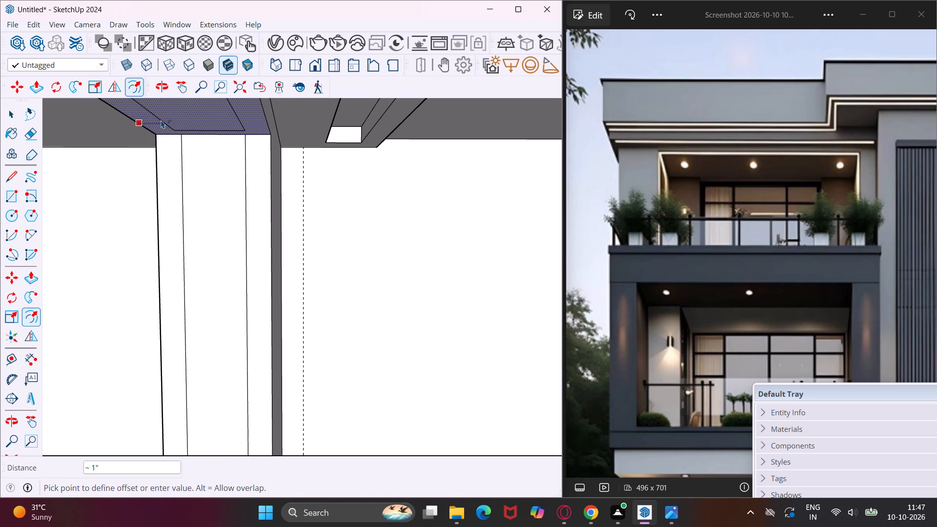
middle_click_drag(161, 120, 183, 114)
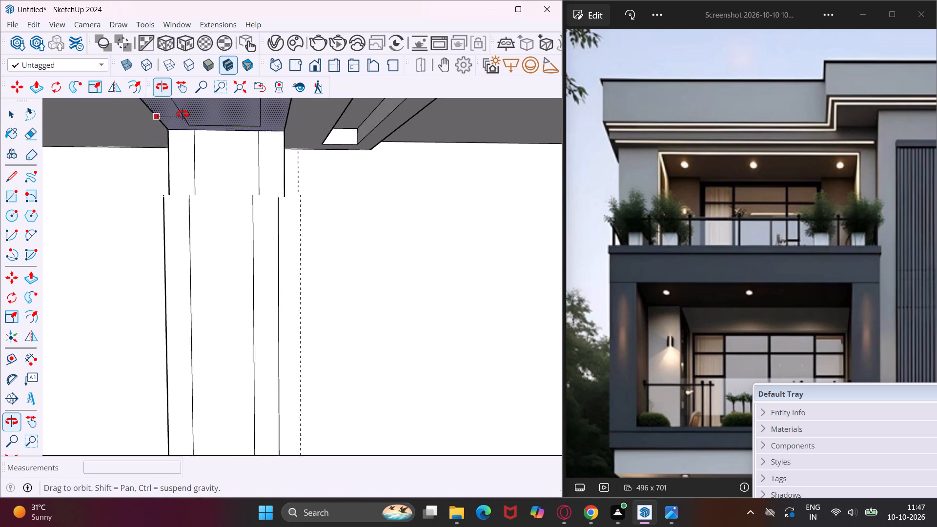
middle_click_drag(183, 114, 231, 118)
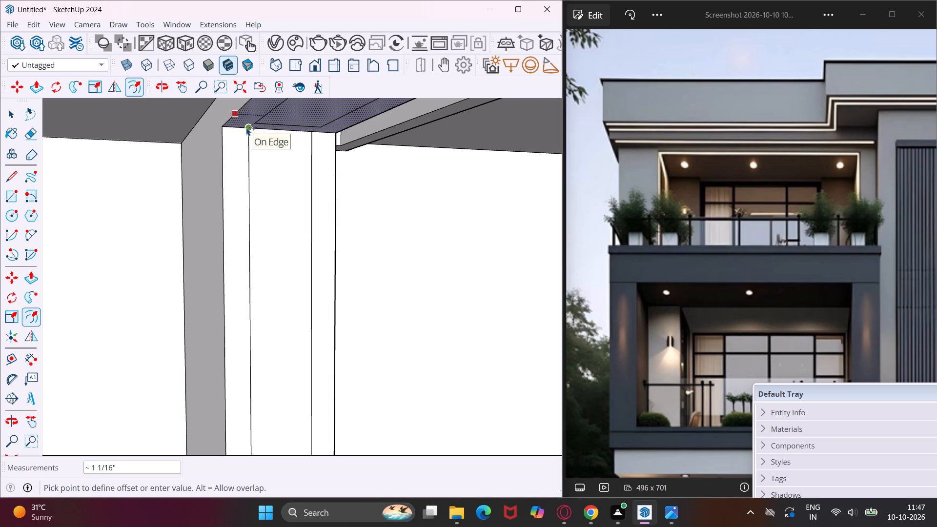
left_click(246, 127)
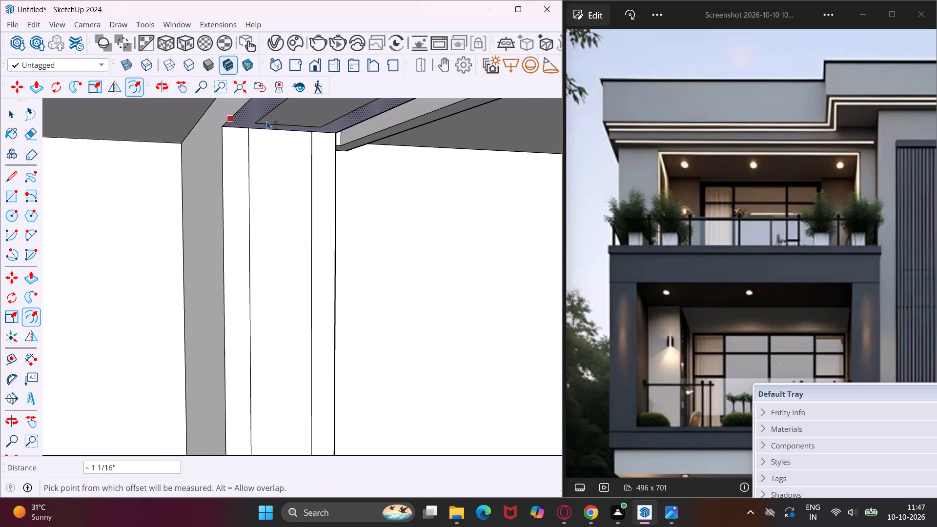
Move the short end edge of the offset outline under the ceiling strip about 1 1/16" onto the column's top edge.
key("Escape")
scroll(268, 121, "up", 8)
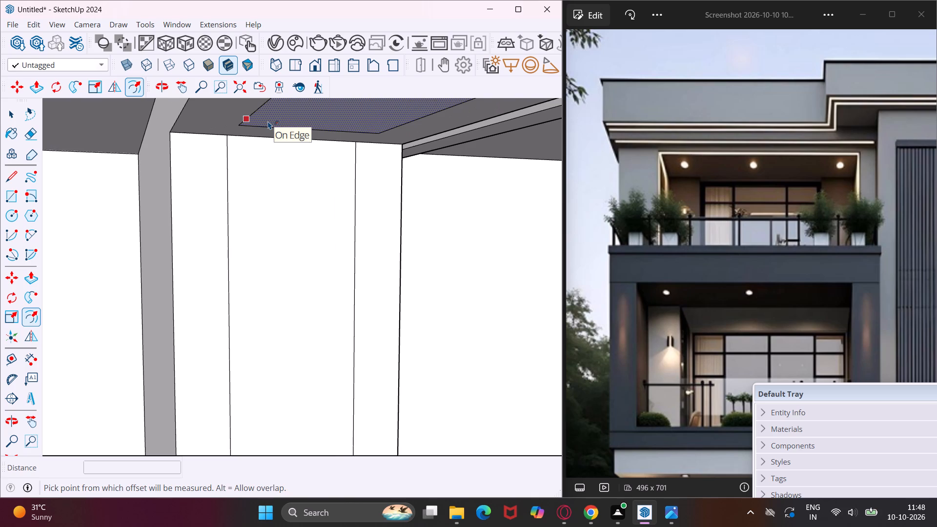
key("space")
key("Escape")
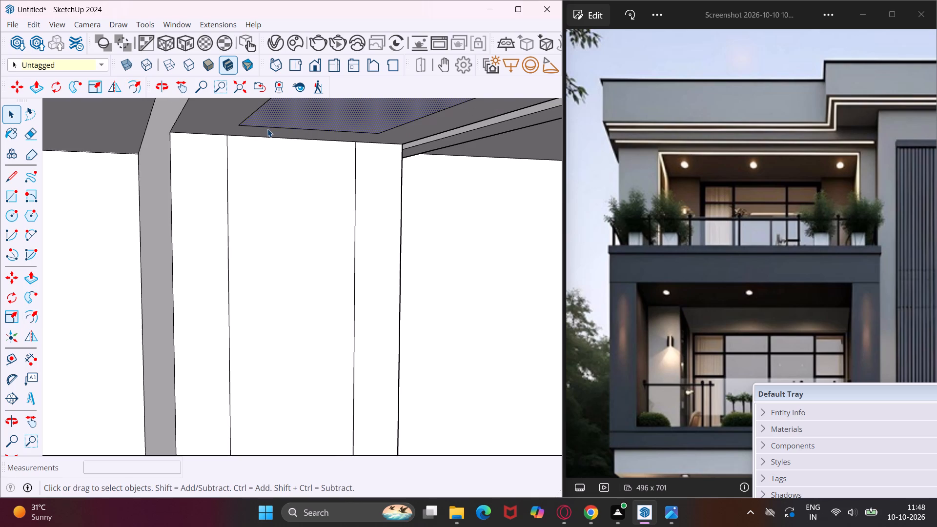
left_click(267, 129)
key("m")
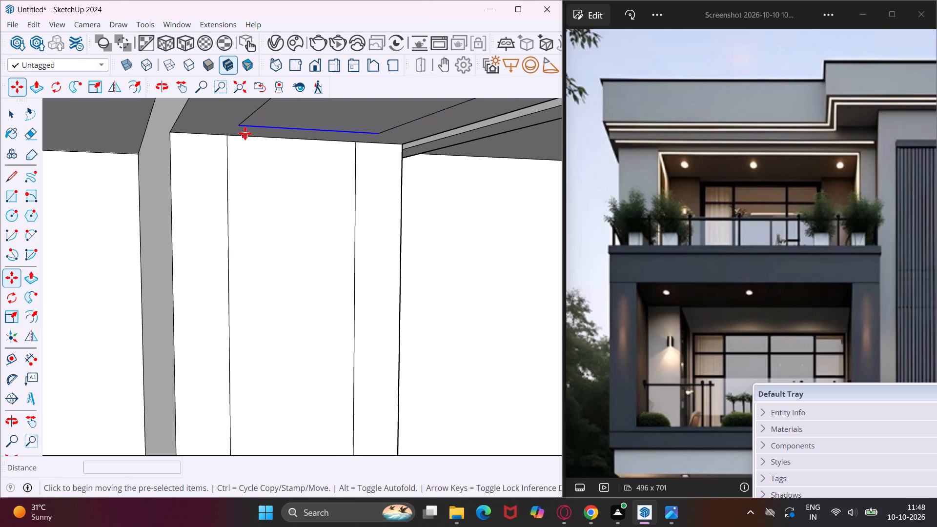
left_click(241, 127)
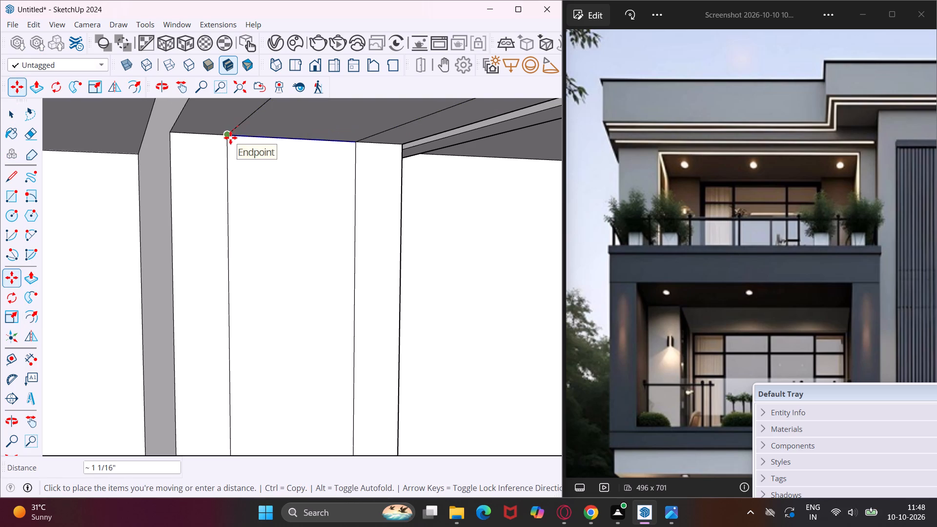
left_click(230, 138)
At the strip's opposite end, move the offset outline's short end edge about 1 1/16" to meet the upper balcony column's inner face.
middle_click_drag(284, 126, 148, 144)
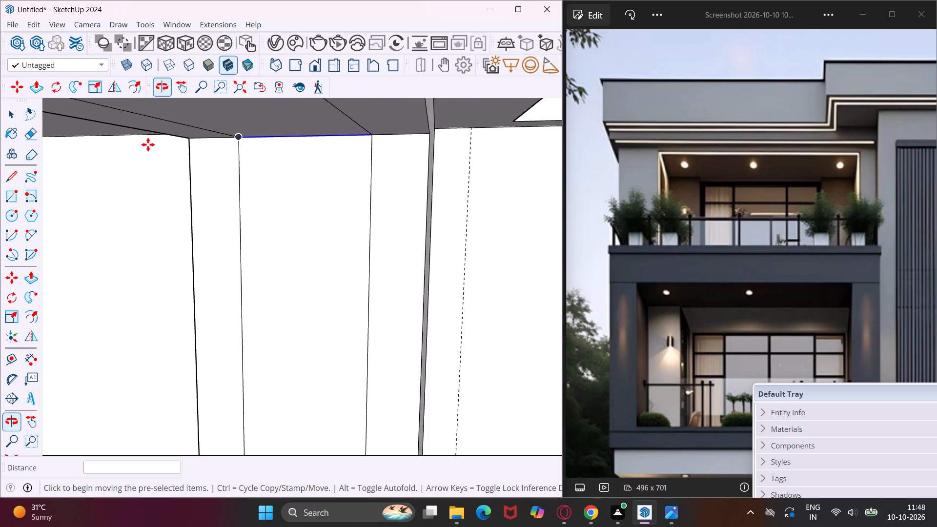
scroll(149, 144, "down", 16)
scroll(156, 146, "down", 5)
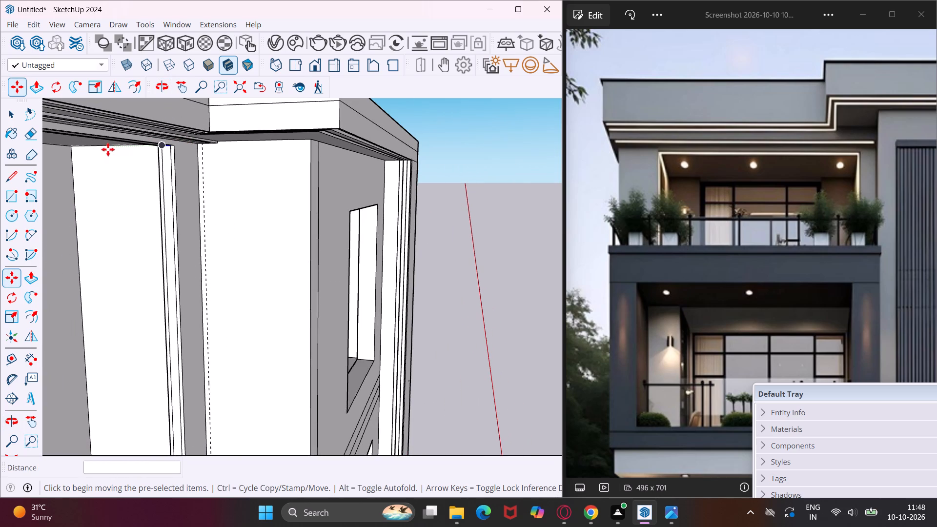
middle_click_drag(97, 148, 80, 151)
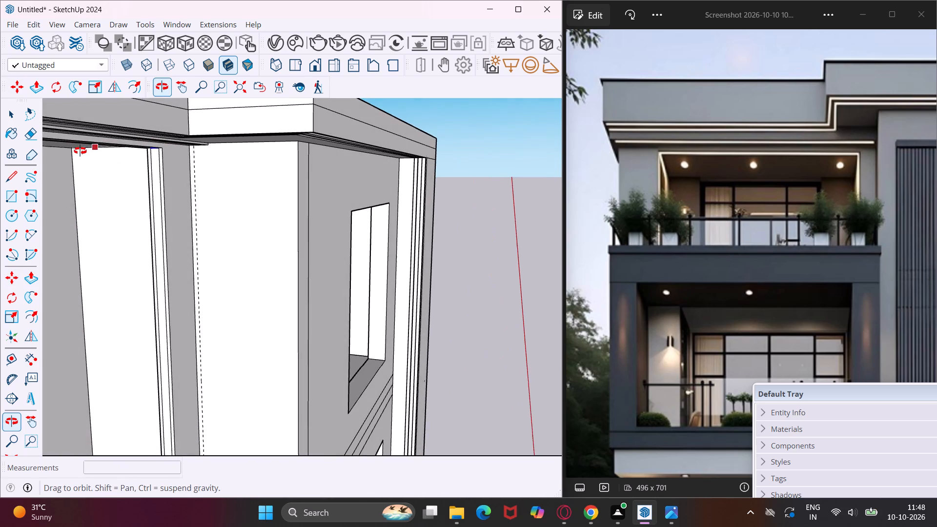
middle_click_drag(80, 151, 77, 151)
scroll(92, 146, "down", 10)
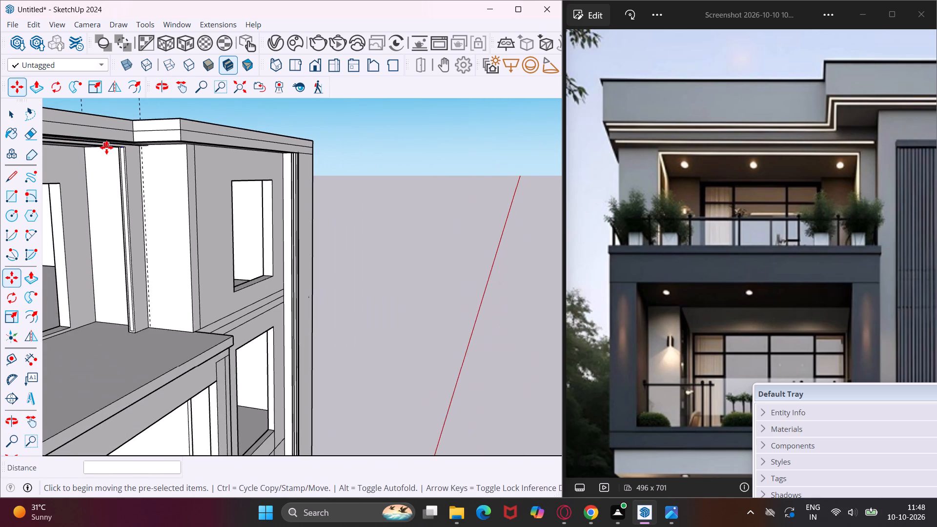
scroll(106, 147, "down", 5)
left_click(183, 79)
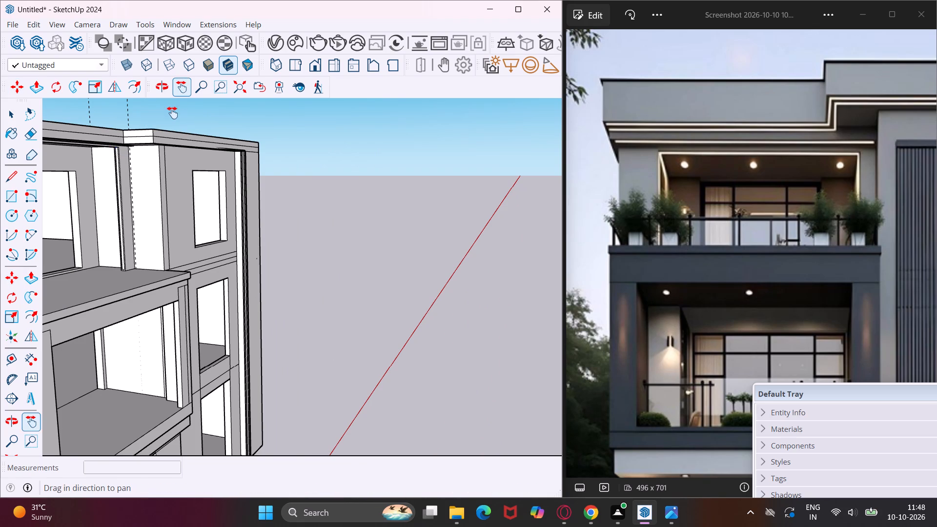
left_click_drag(172, 113, 449, 129)
middle_click_drag(353, 167, 299, 174)
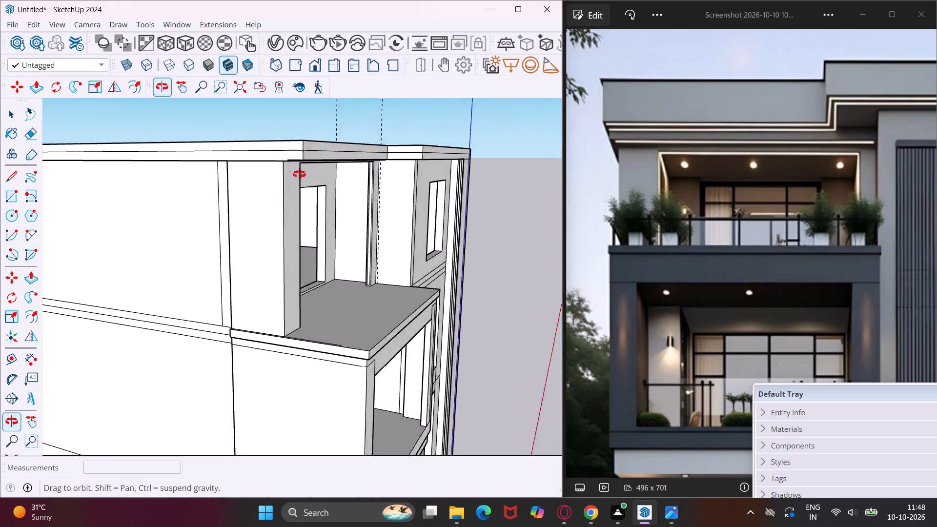
middle_click_drag(299, 174, 9, 159)
scroll(137, 173, "up", 2)
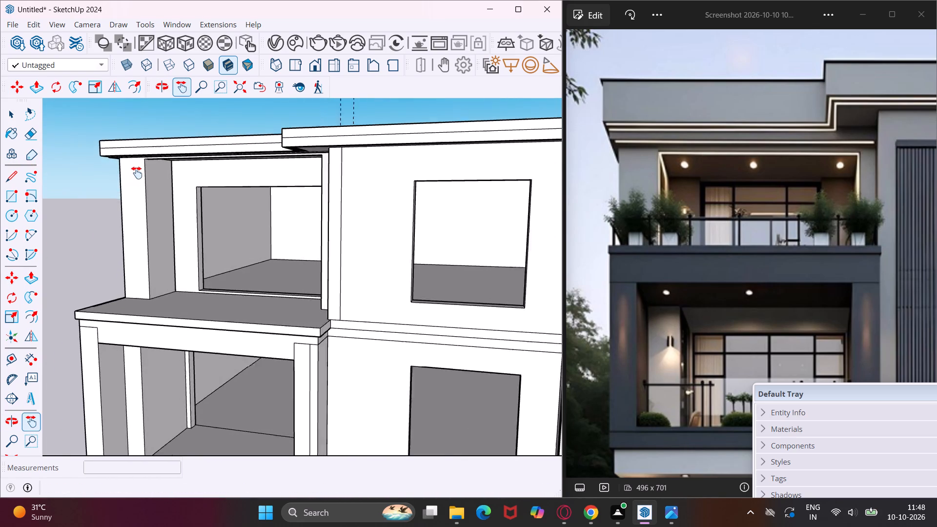
scroll(137, 173, "up", 2)
left_click_drag(137, 173, 114, 174)
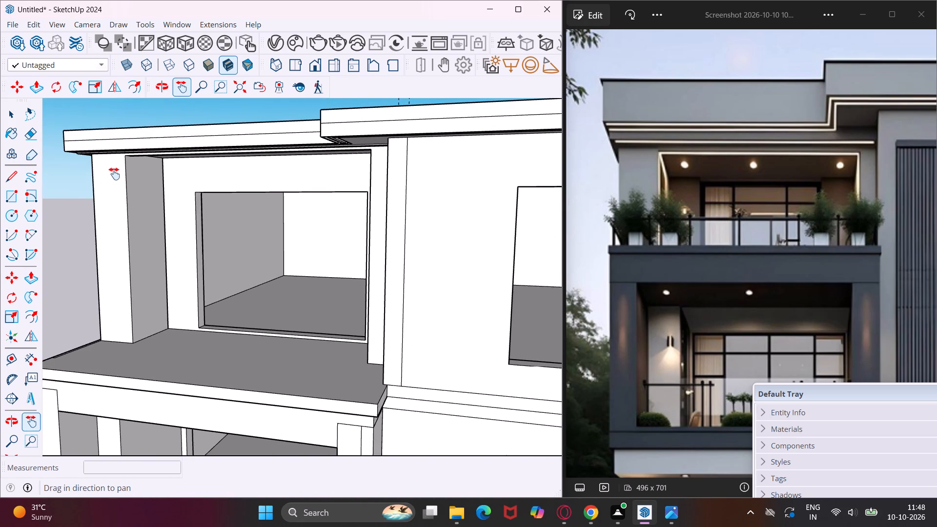
middle_click_drag(114, 174, 11, 170)
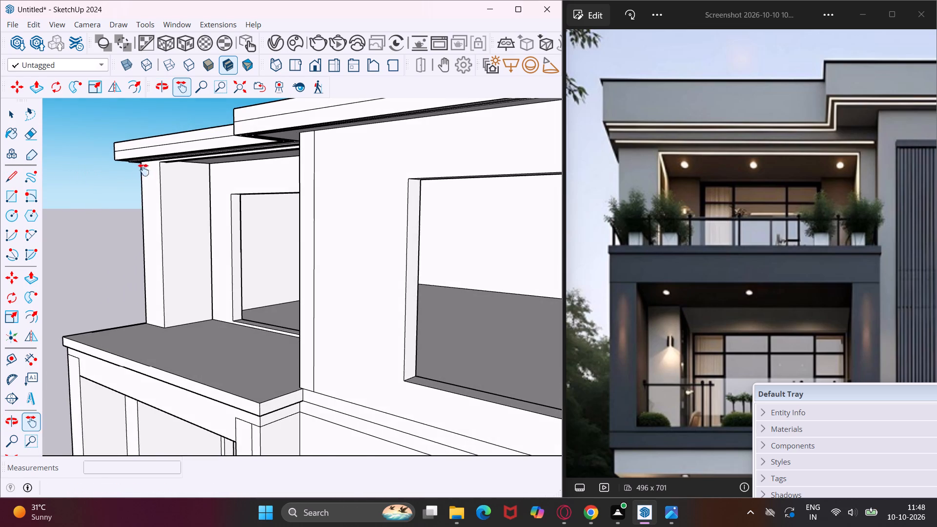
scroll(150, 168, "up", 14)
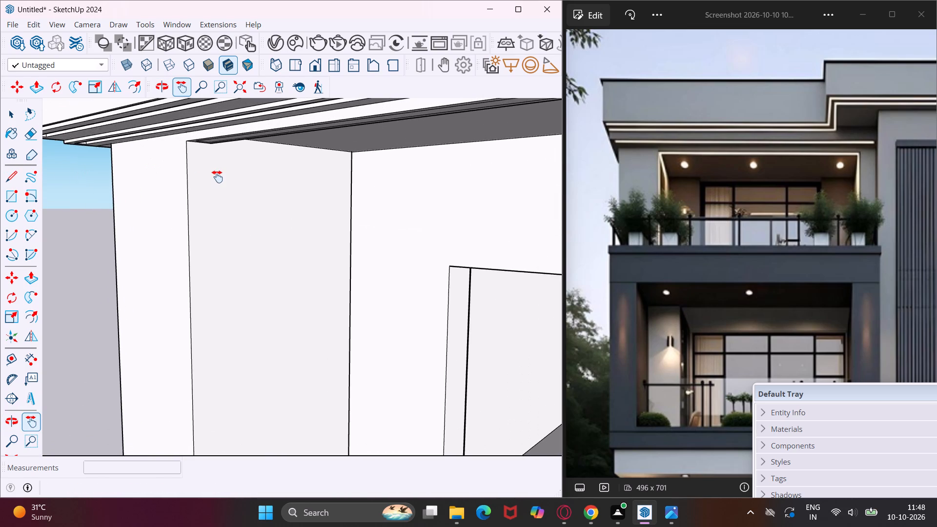
left_click_drag(217, 177, 197, 182)
middle_click_drag(197, 182, 97, 179)
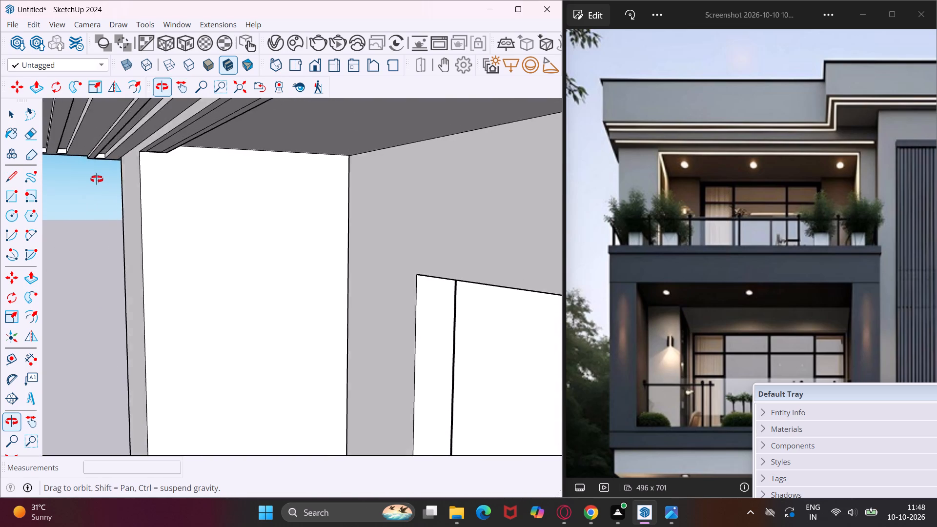
middle_click_drag(97, 179, 95, 179)
scroll(152, 155, "up", 8)
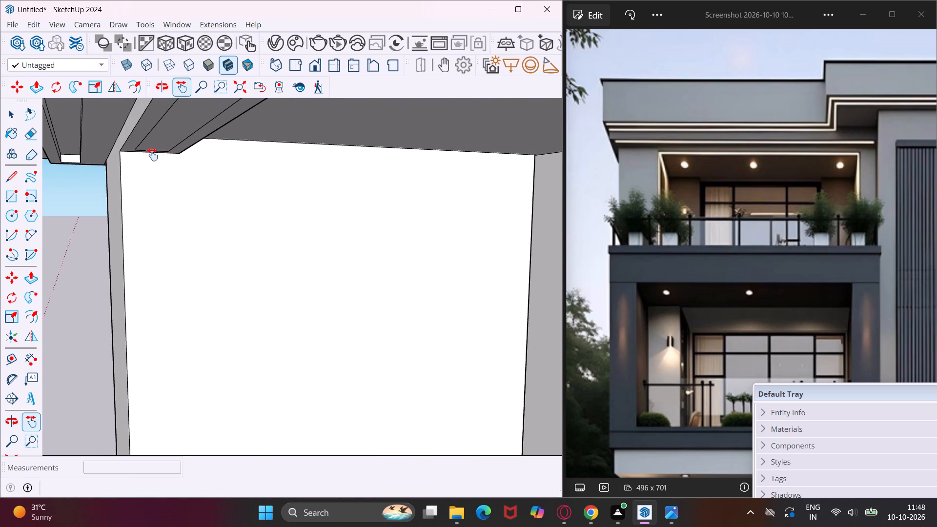
middle_click_drag(167, 157, 143, 157)
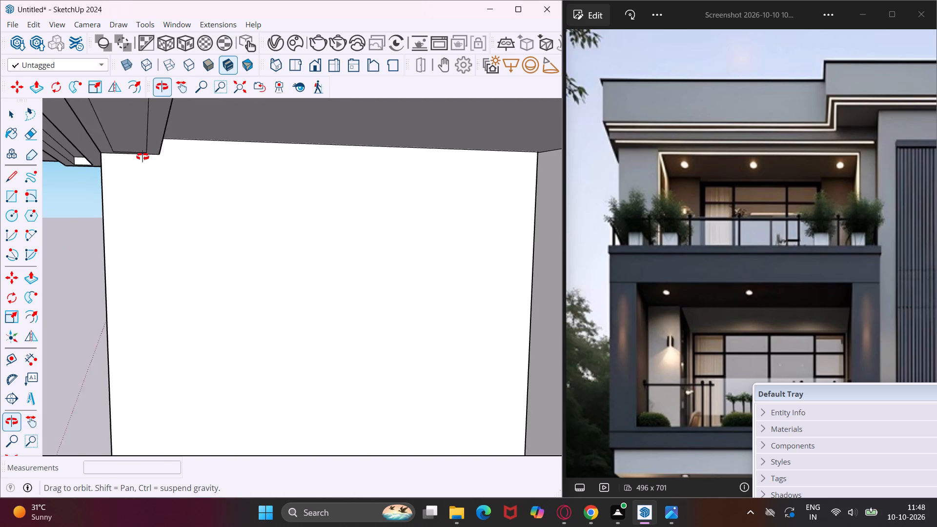
middle_click_drag(143, 157, 135, 157)
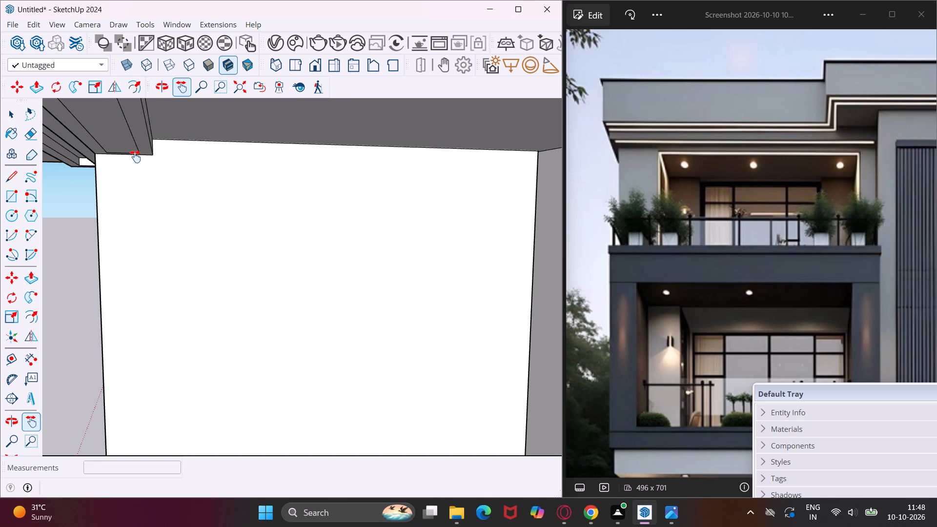
scroll(135, 157, "up", 7)
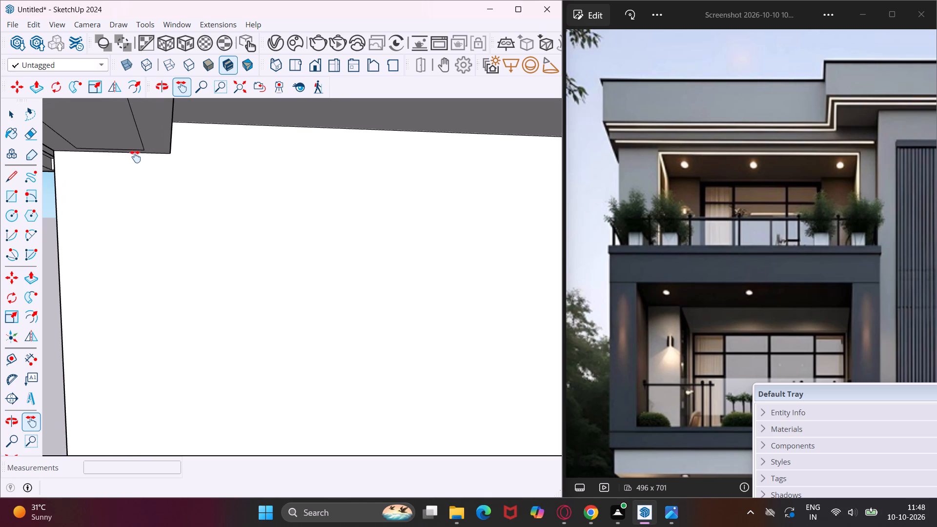
middle_click_drag(135, 157, 160, 125)
scroll(135, 157, "up", 1)
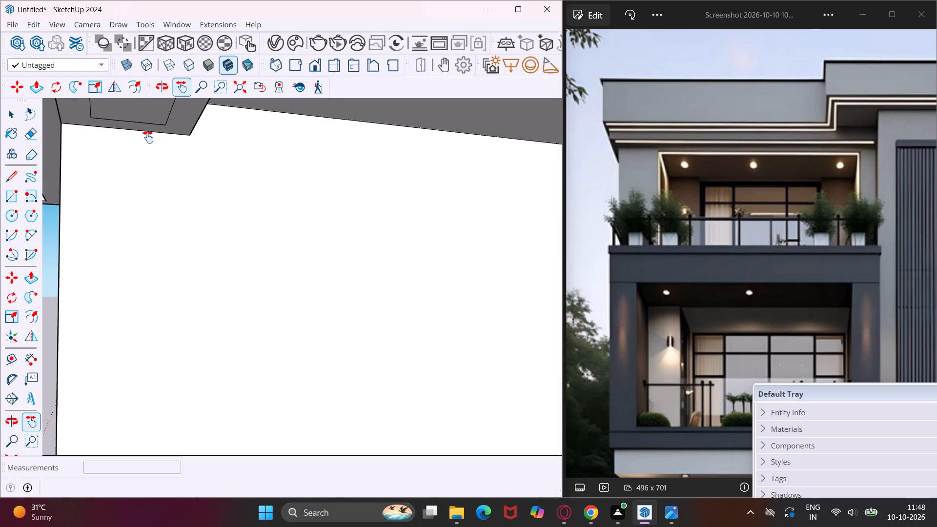
key("Escape")
key("space")
left_click(141, 123)
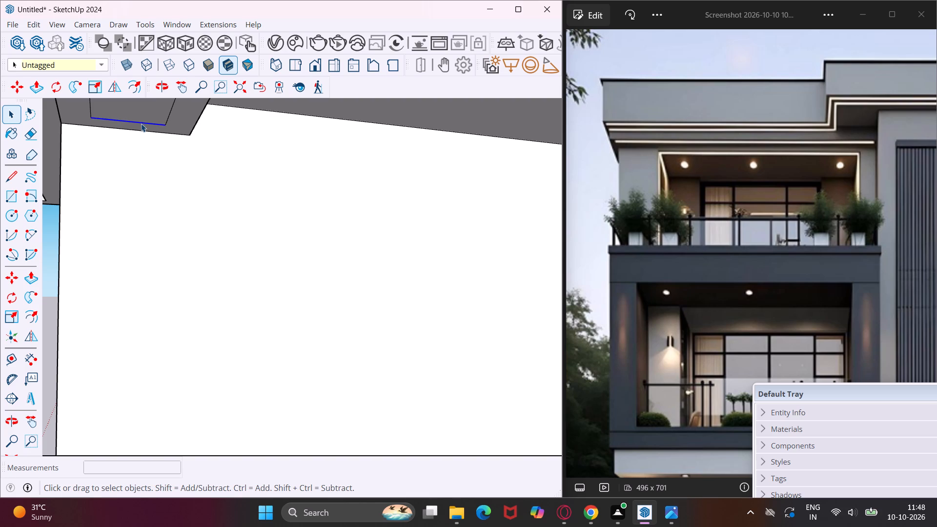
key("m")
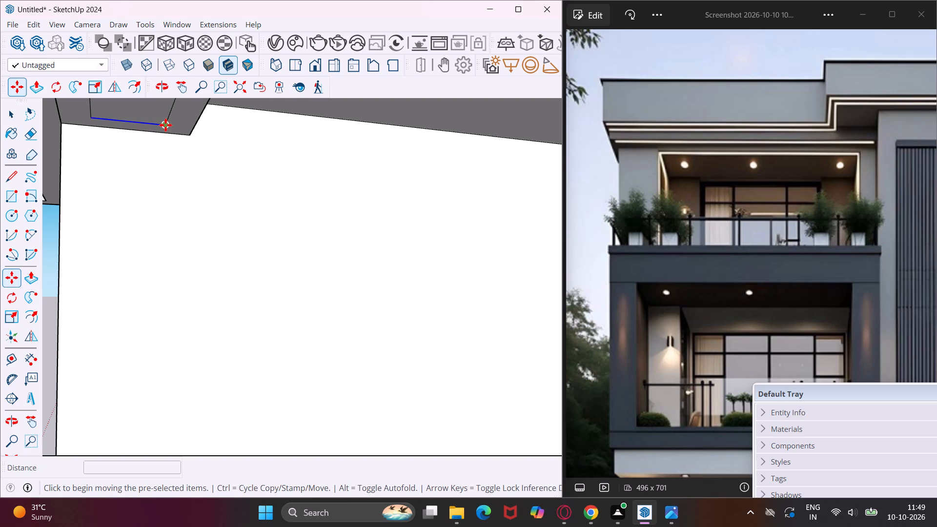
left_click(165, 125)
left_click(163, 137)
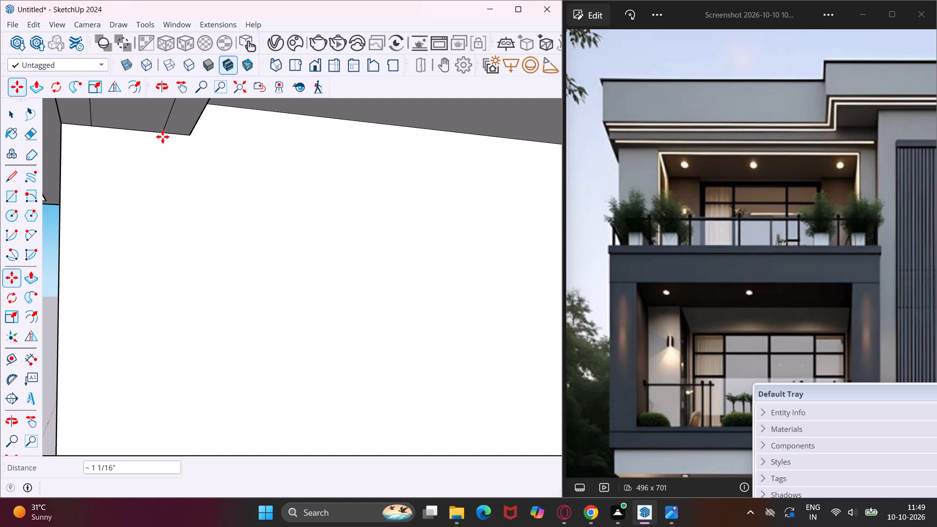
key("Escape")
key("space")
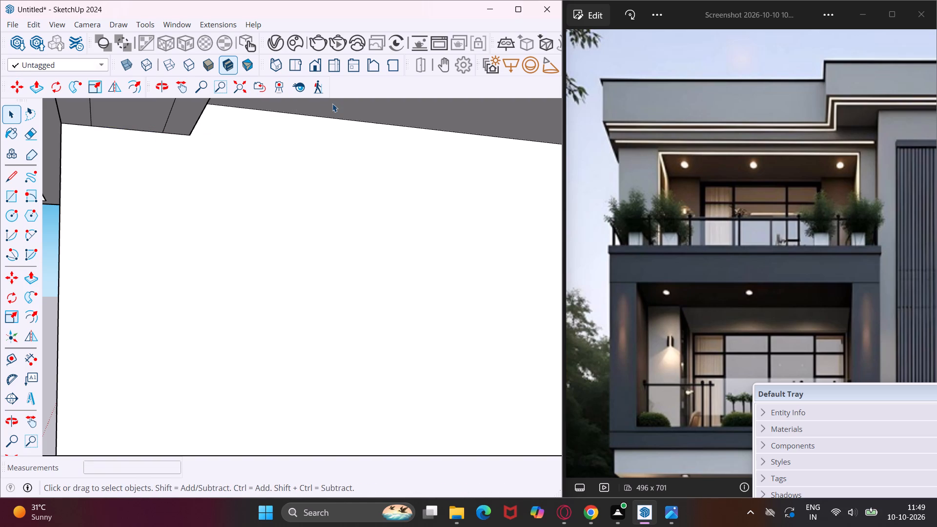
Push/Pull the upper balcony's ceiling face down 1 3/8" to align with the underside of the adjoining strip.
left_click(332, 103)
key("p")
left_click(332, 104)
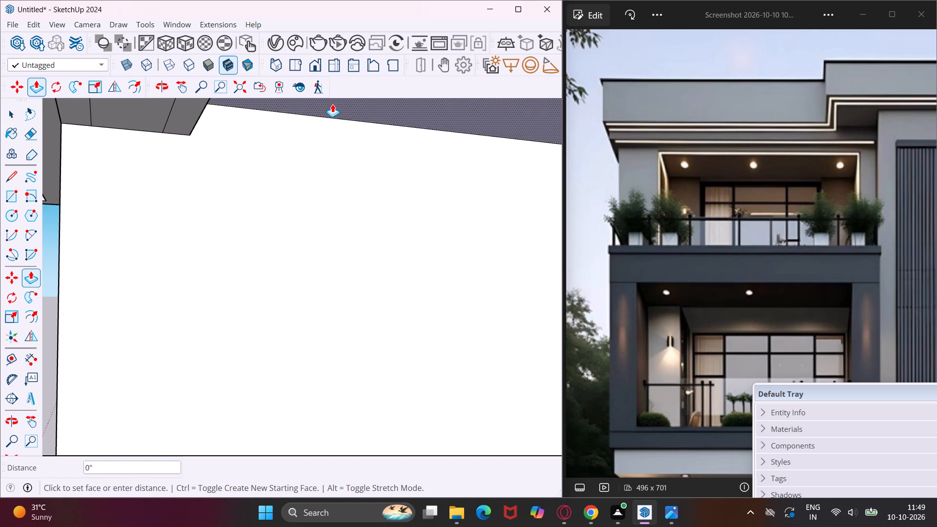
left_click(186, 122)
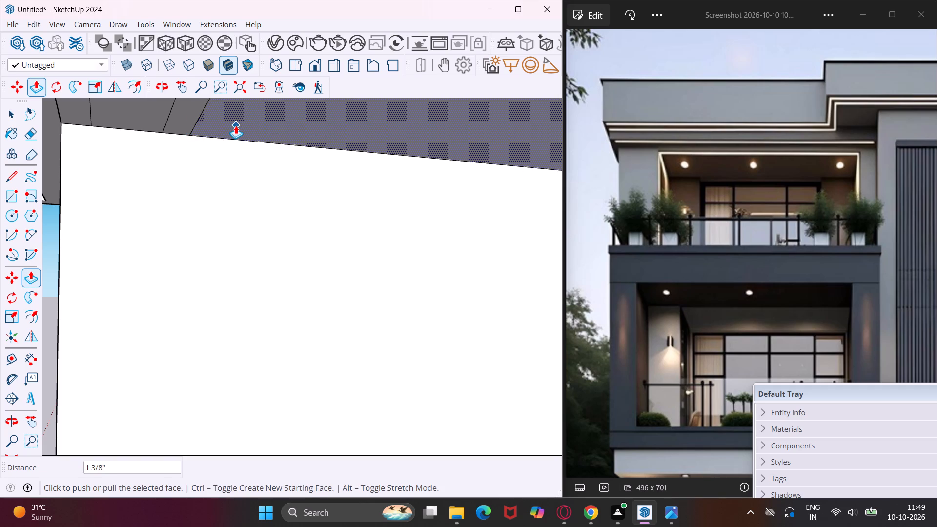
key("Escape")
key("space")
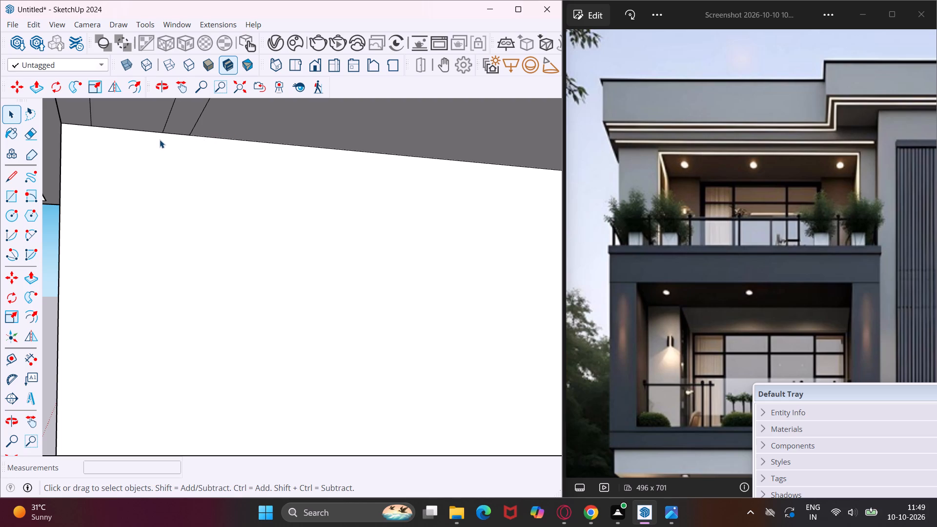
Draw a rectangle about 5 11/16" by 9' 10 1/16" on the upper balcony column's inner face, from the ceiling strip's line down to the floor edge.
middle_click_drag(160, 140, 172, 145)
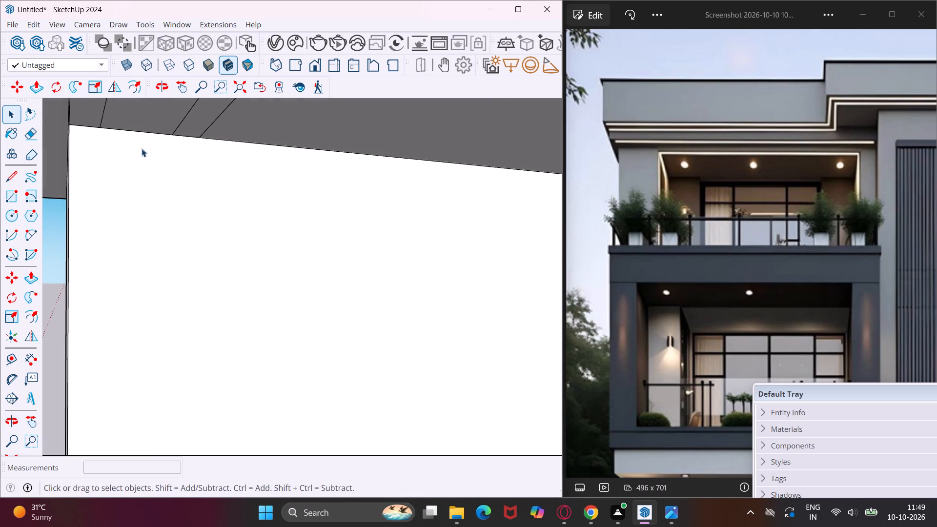
left_click(16, 200)
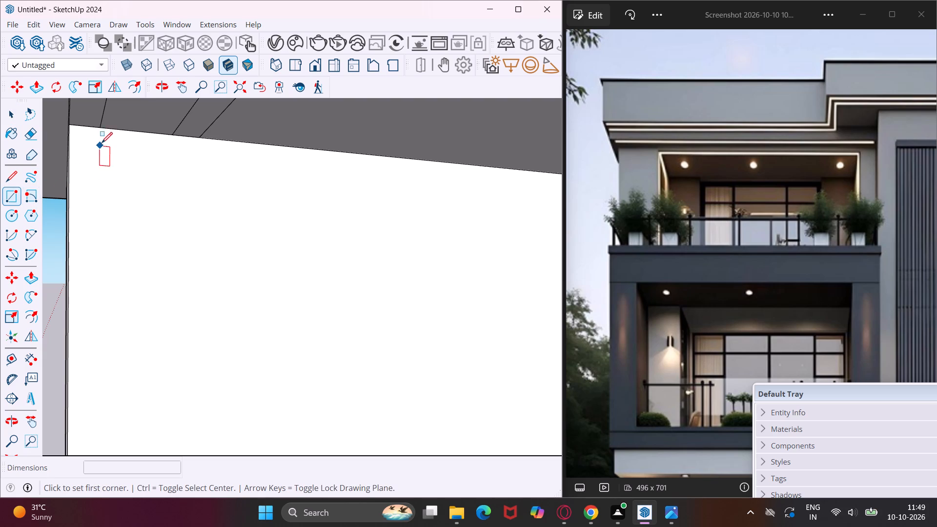
left_click(100, 126)
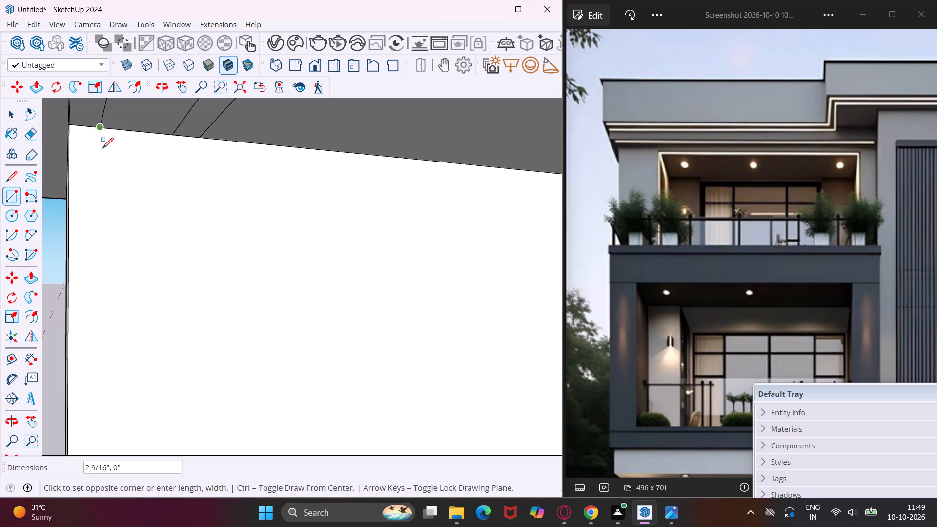
scroll(167, 195, "down", 1)
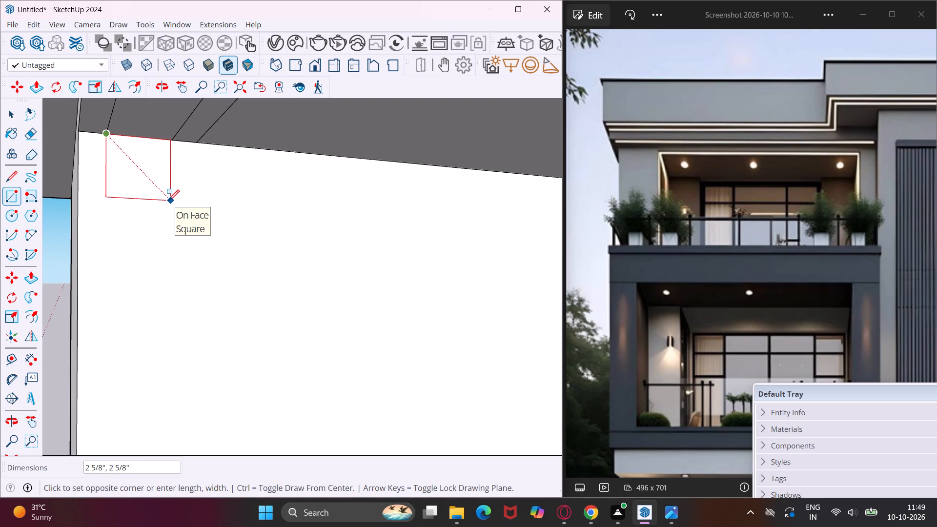
scroll(168, 201, "down", 1)
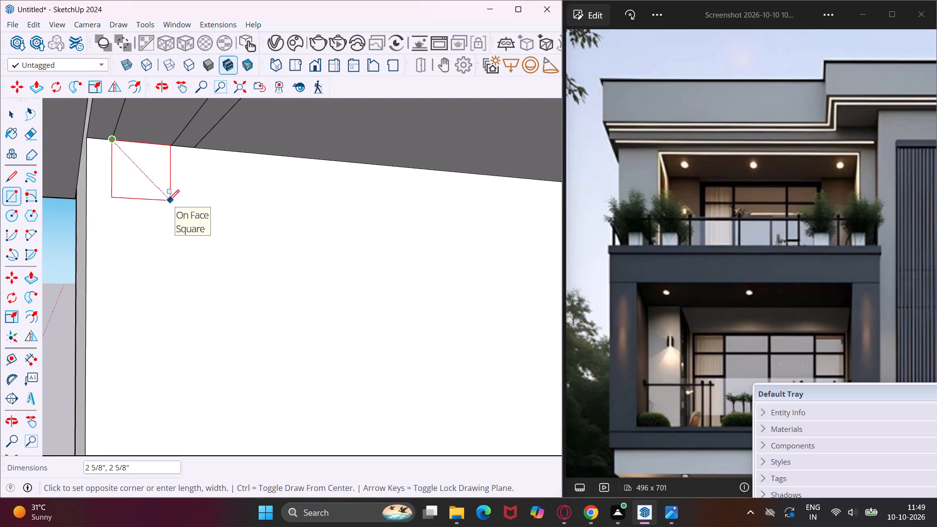
middle_click_drag(168, 201, 237, 208)
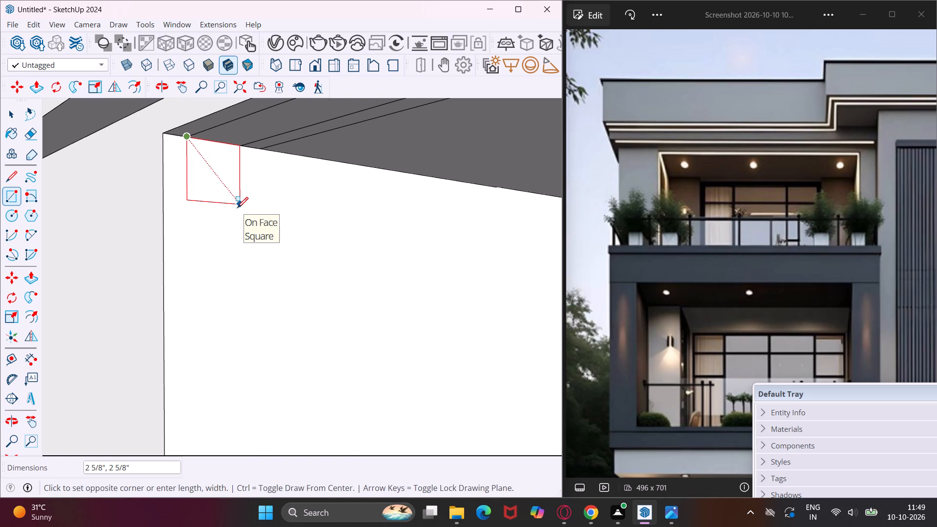
scroll(237, 208, "down", 20)
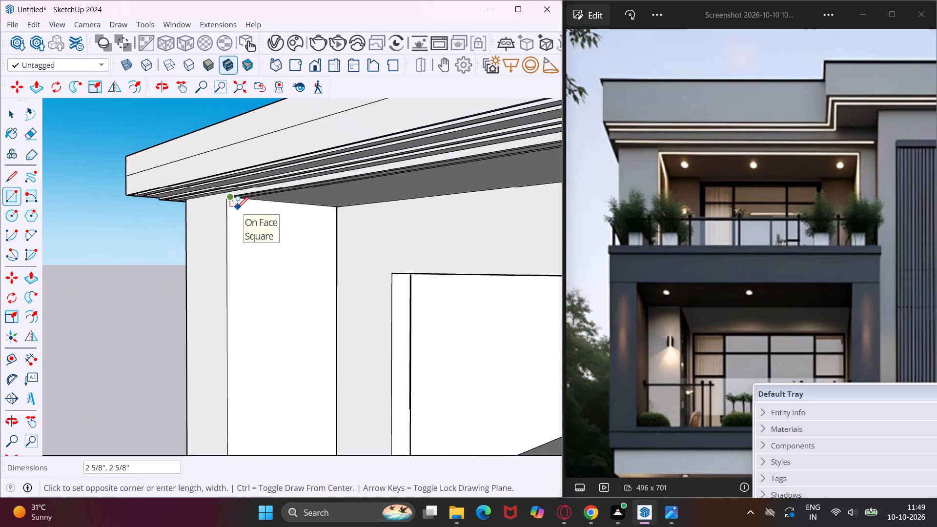
scroll(237, 208, "down", 6)
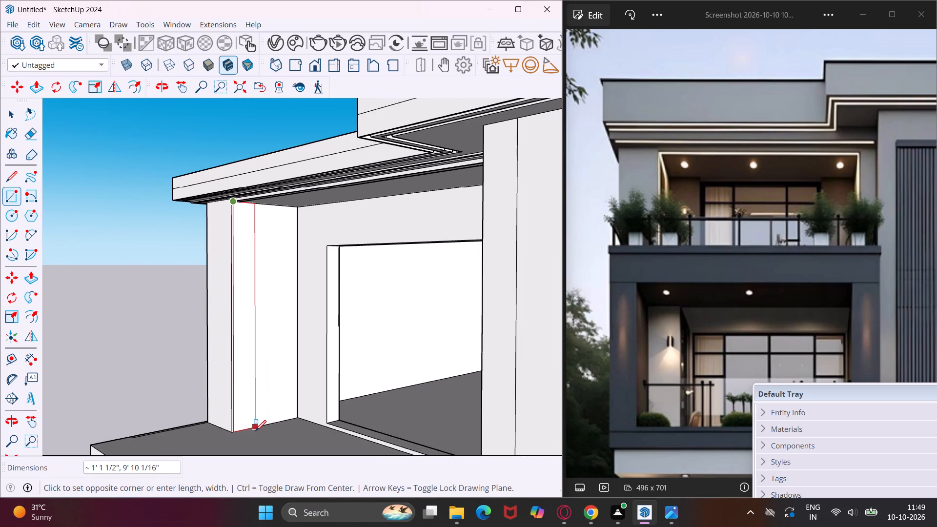
scroll(255, 431, "up", 8)
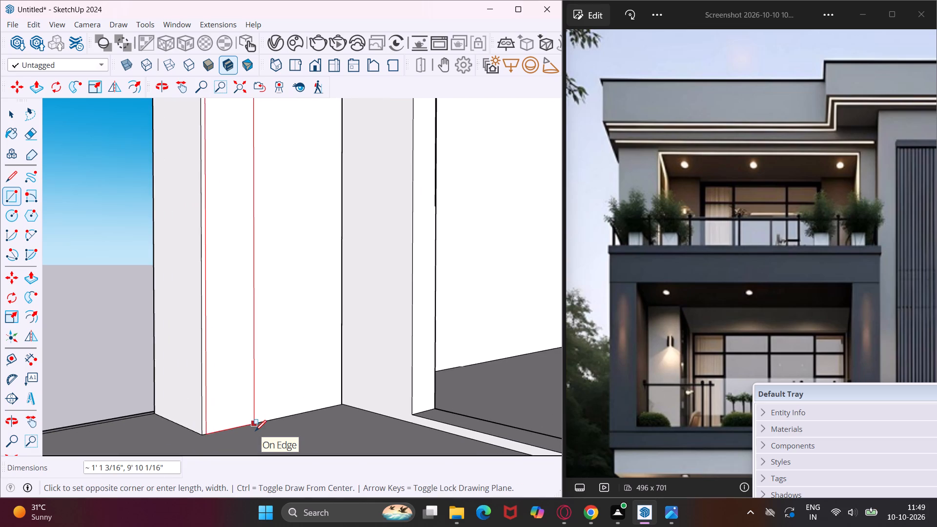
middle_click_drag(255, 431, 156, 438)
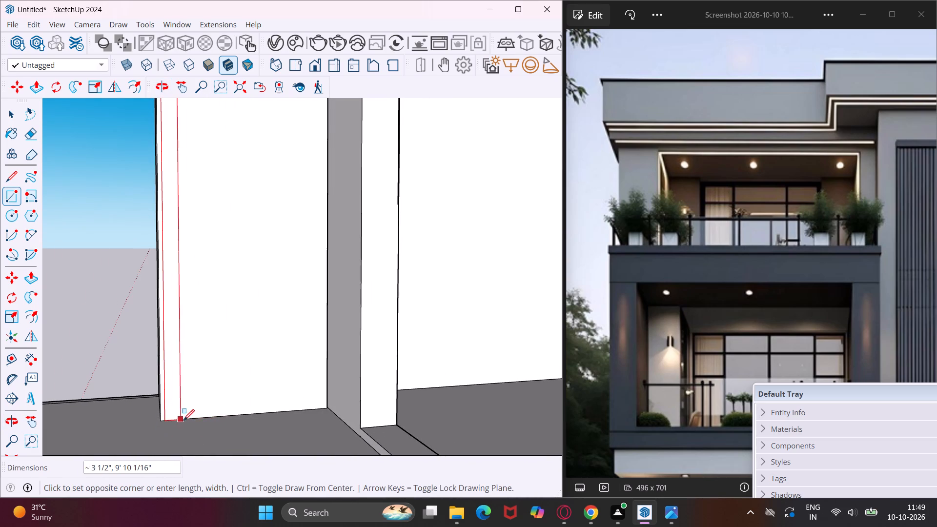
scroll(184, 420, "down", 3)
middle_click_drag(184, 420, 302, 386)
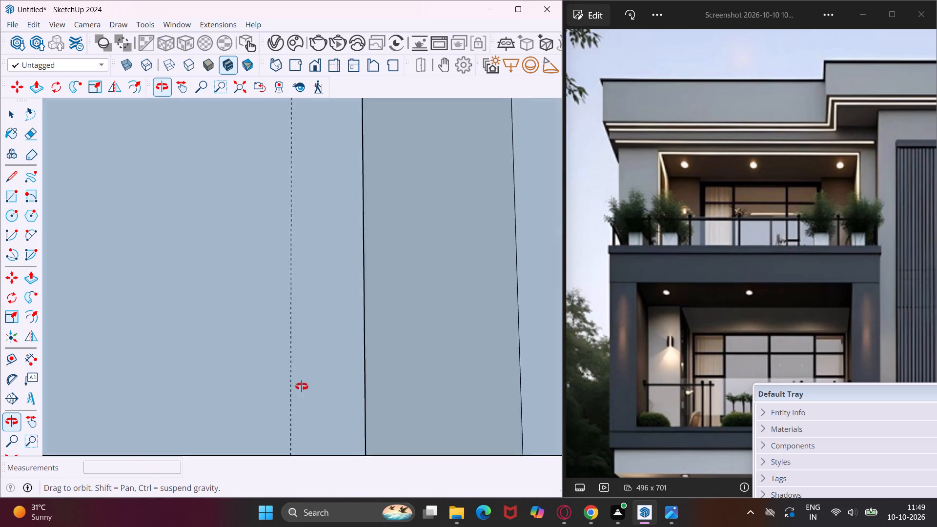
middle_click_drag(302, 386, 329, 380)
scroll(324, 378, "down", 20)
scroll(324, 378, "down", 7)
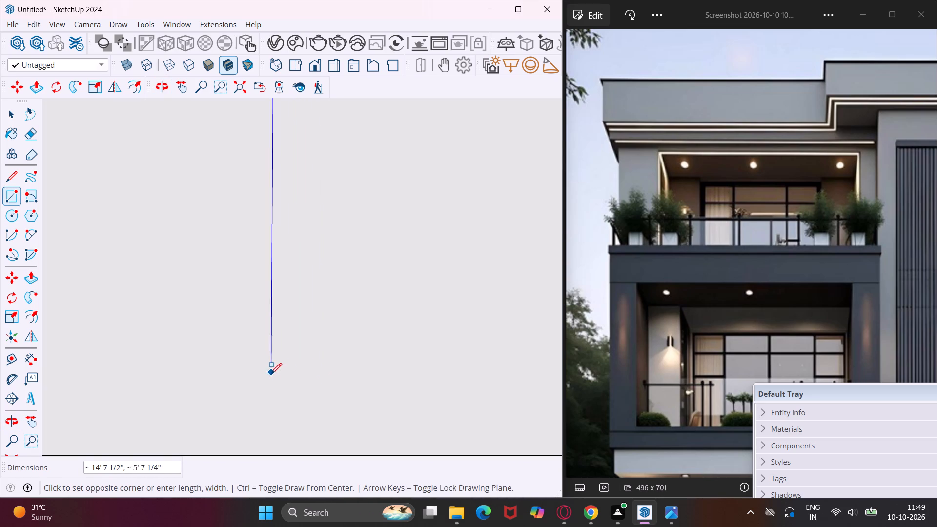
scroll(271, 374, "down", 20)
scroll(271, 374, "down", 18)
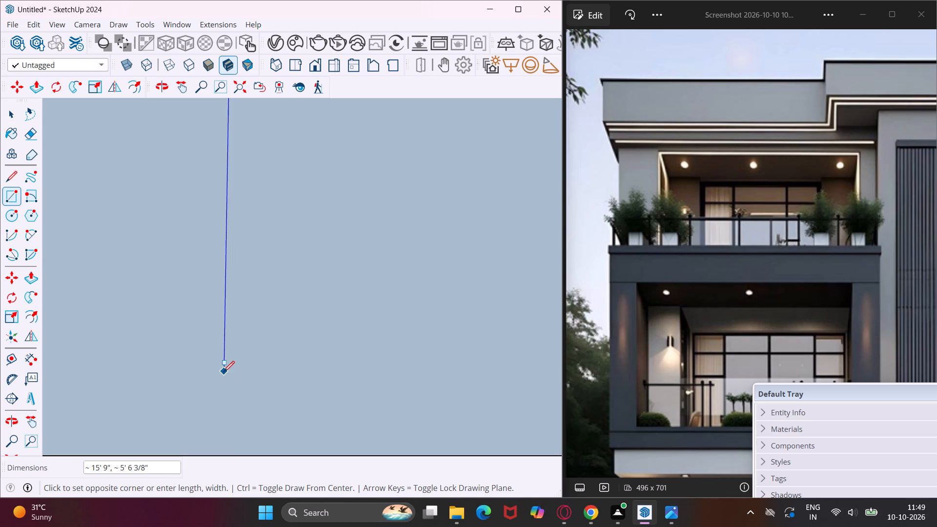
scroll(224, 372, "down", 20)
scroll(224, 372, "down", 18)
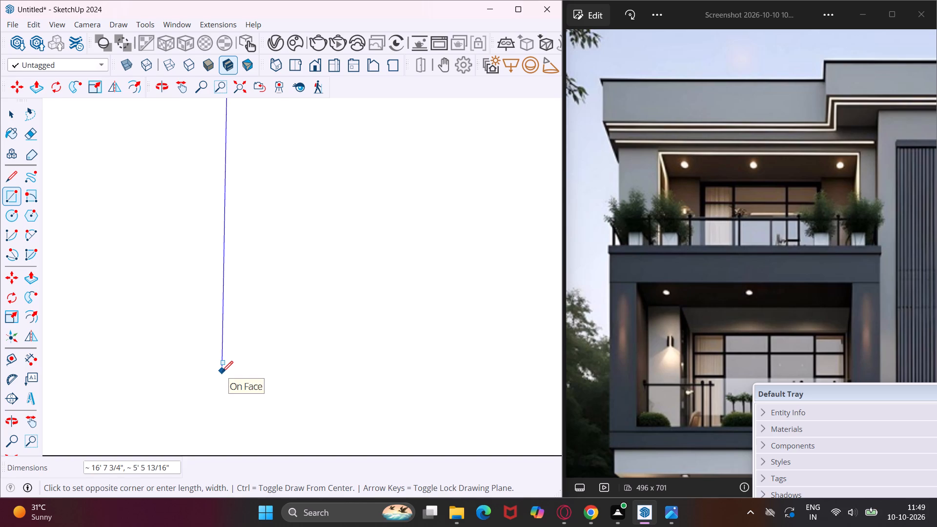
scroll(222, 372, "down", 20)
scroll(222, 372, "down", 6)
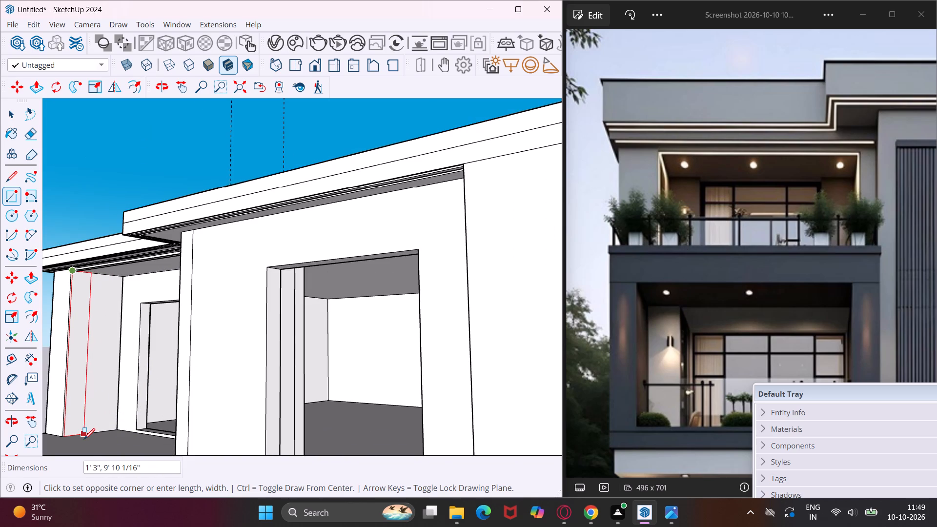
scroll(75, 441, "up", 4)
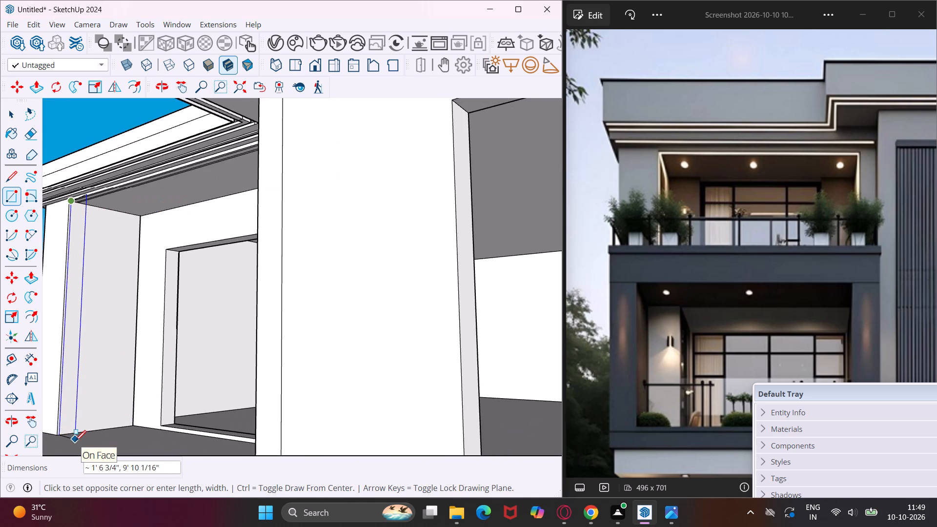
scroll(75, 441, "up", 4)
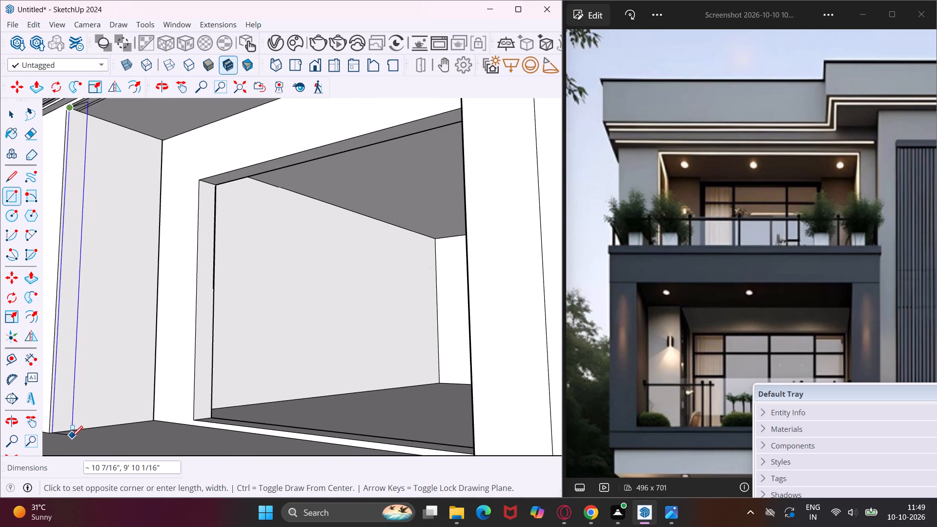
scroll(72, 437, "up", 6)
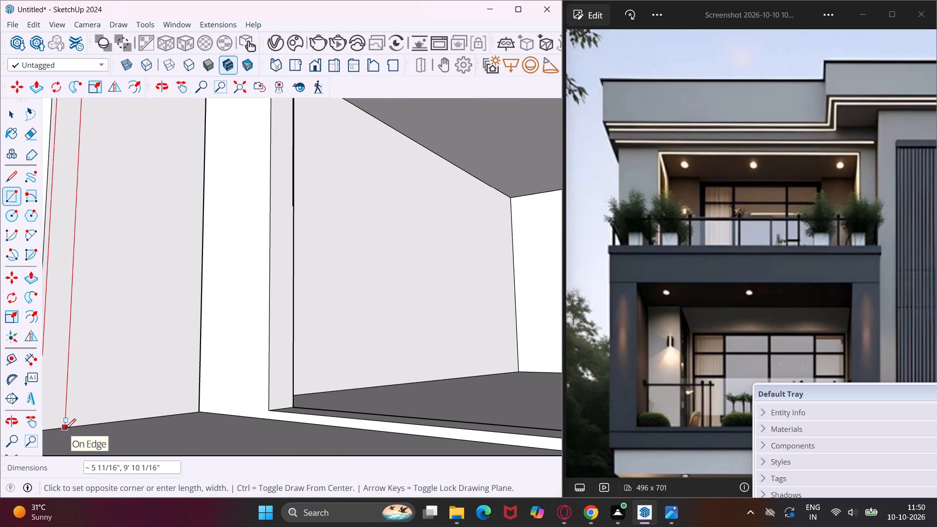
left_click(65, 429)
key("Escape")
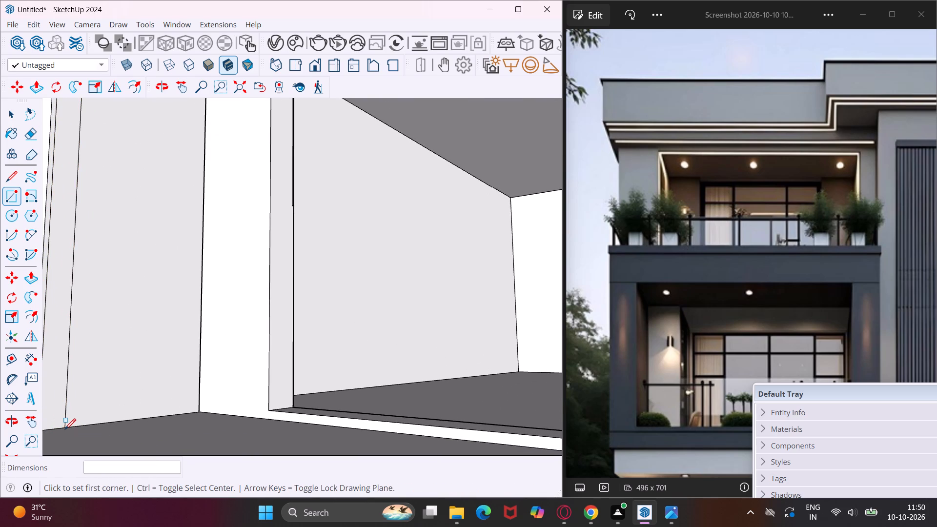
key("space")
Examine the upper balcony from both sides and compare the column rectangle's top end with the ceiling strip lines.
scroll(63, 321, "down", 5)
middle_click_drag(66, 309, 171, 389)
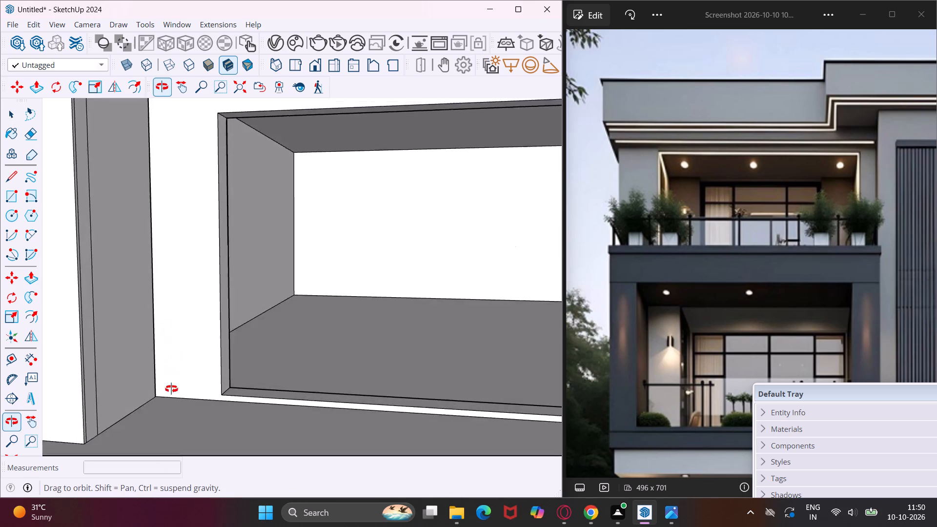
middle_click_drag(171, 389, 174, 451)
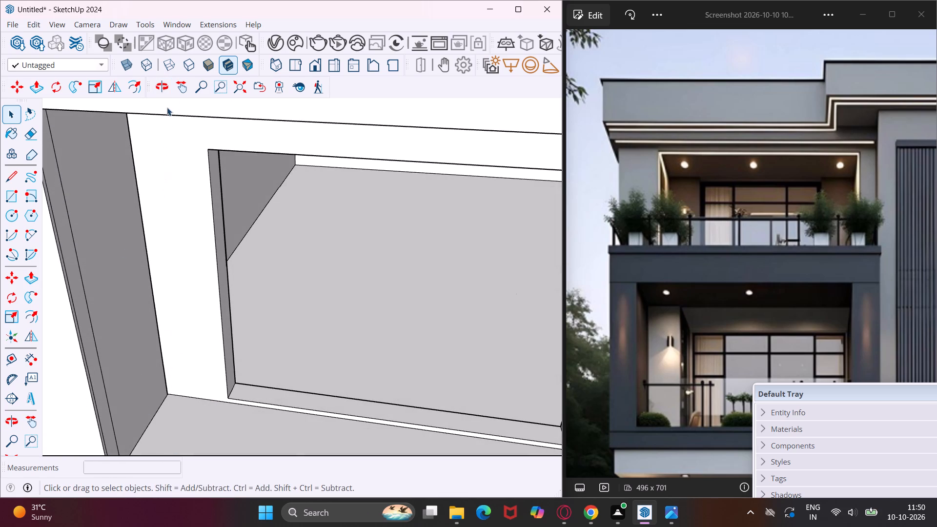
left_click(177, 94)
left_click_drag(208, 270, 369, 318)
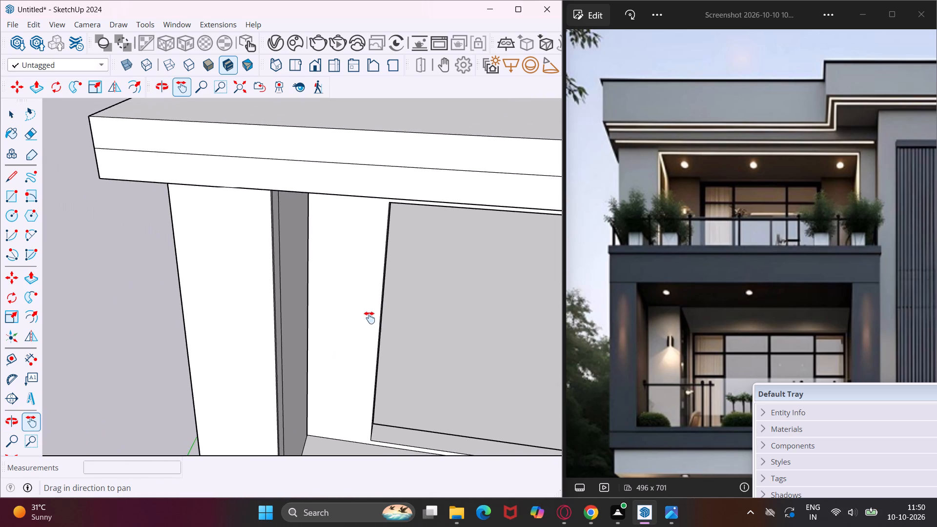
middle_click_drag(370, 318, 249, 248)
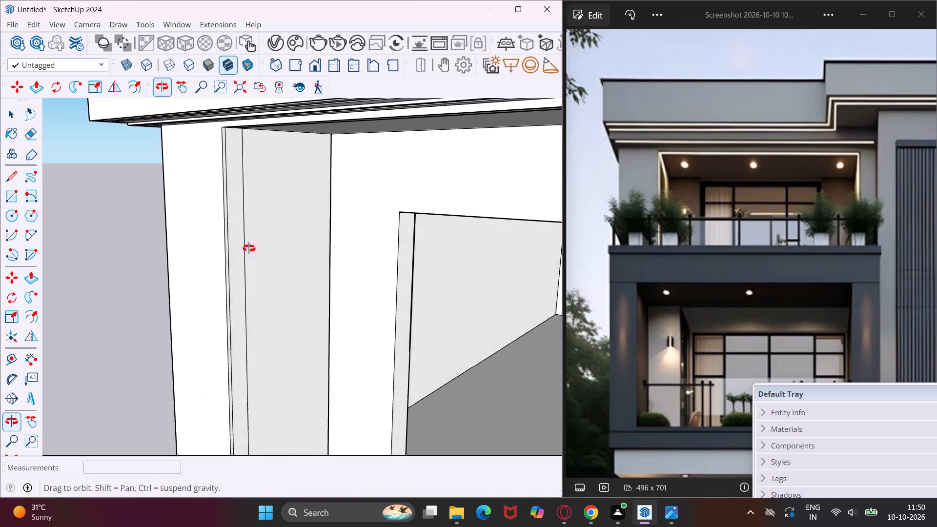
middle_click_drag(249, 248, 231, 249)
left_click_drag(224, 251, 277, 309)
middle_click_drag(277, 312, 129, 265)
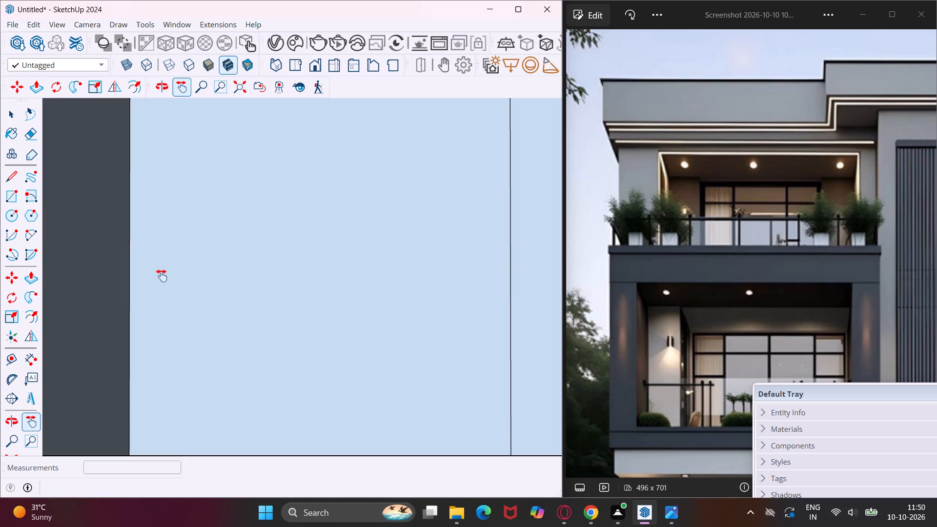
middle_click_drag(165, 276, 348, 284)
scroll(235, 270, "down", 4)
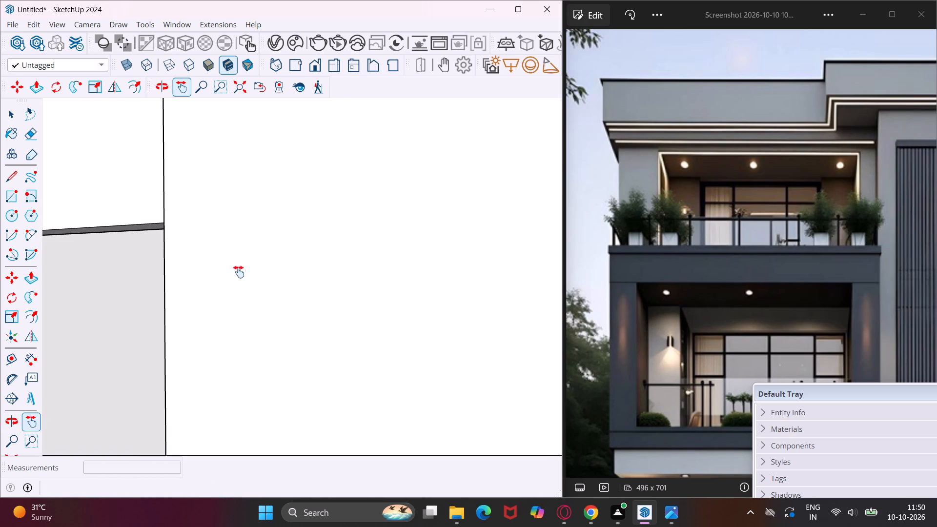
scroll(99, 300, "down", 6)
middle_click_drag(124, 309, 393, 311)
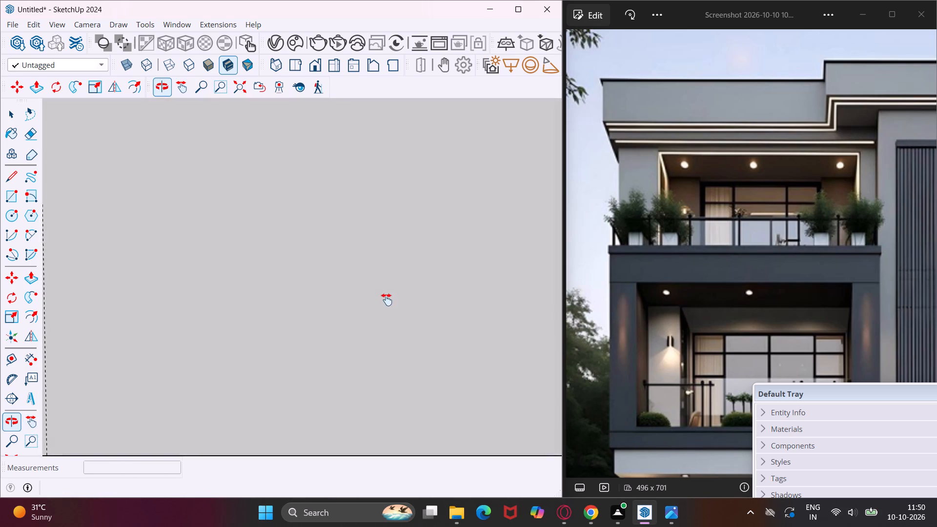
scroll(379, 296, "down", 20)
scroll(379, 296, "down", 12)
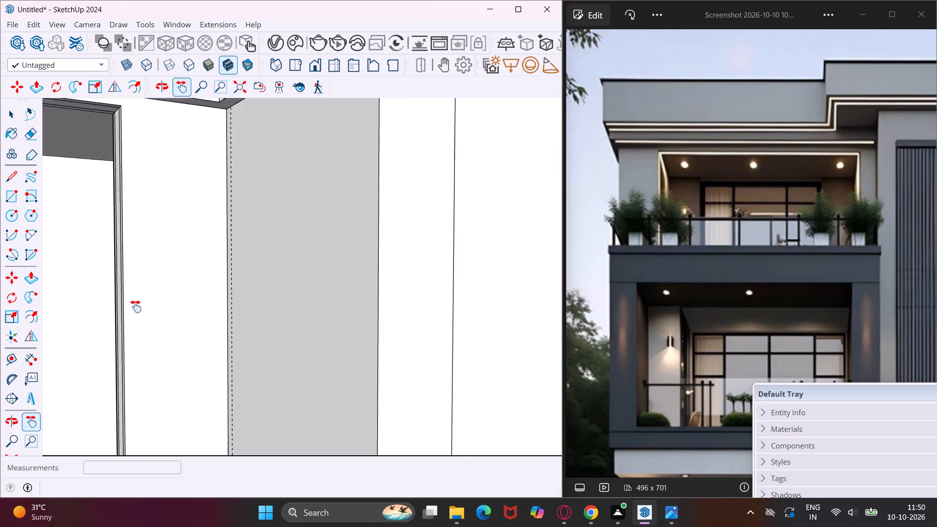
scroll(136, 306, "down", 12)
left_click_drag(93, 320, 234, 324)
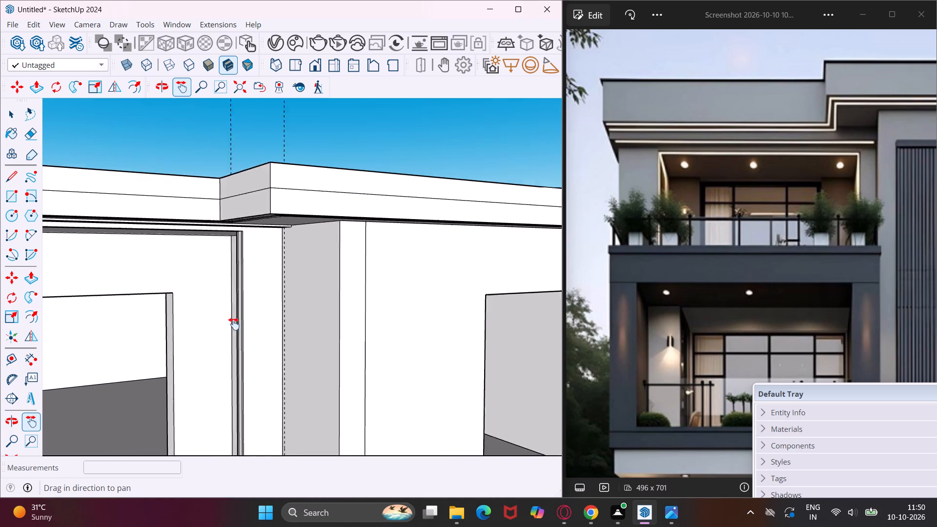
left_click_drag(234, 324, 544, 337)
middle_click_drag(276, 365, 95, 371)
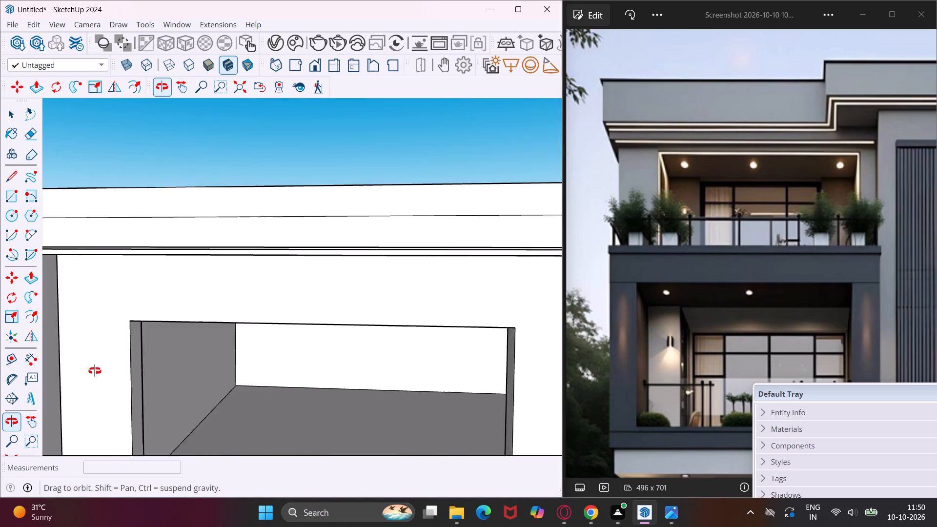
middle_click_drag(95, 371, 81, 371)
left_click_drag(70, 364, 369, 385)
middle_click_drag(369, 387, 335, 386)
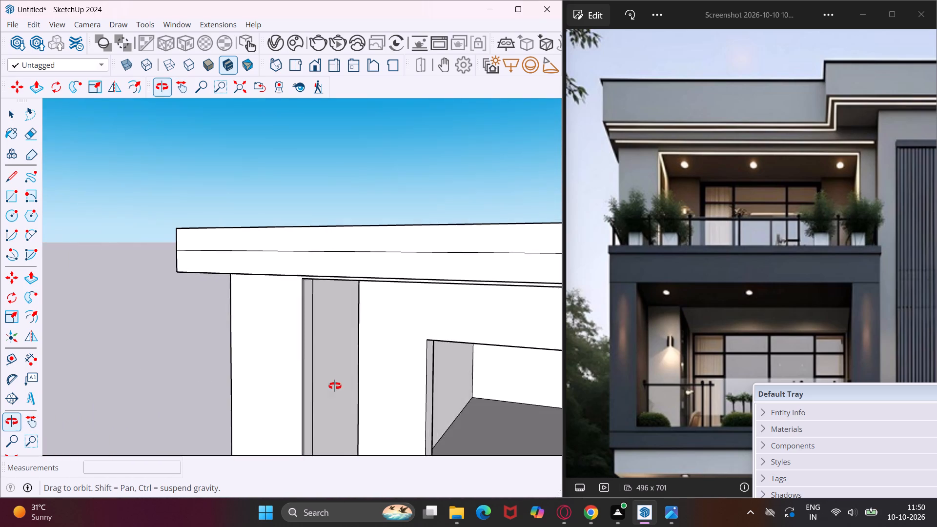
middle_click_drag(335, 386, 220, 369)
left_click_drag(281, 369, 295, 394)
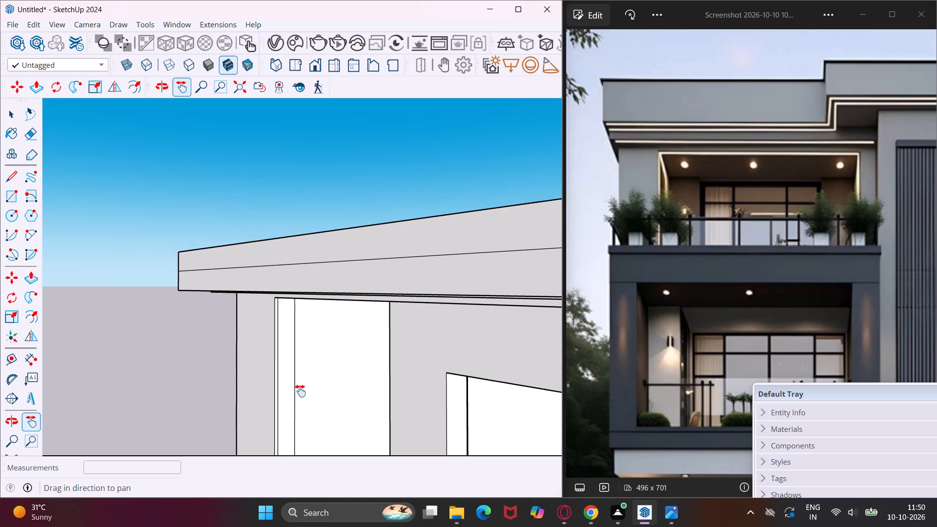
middle_click_drag(300, 391, 273, 350)
left_click_drag(305, 327, 287, 366)
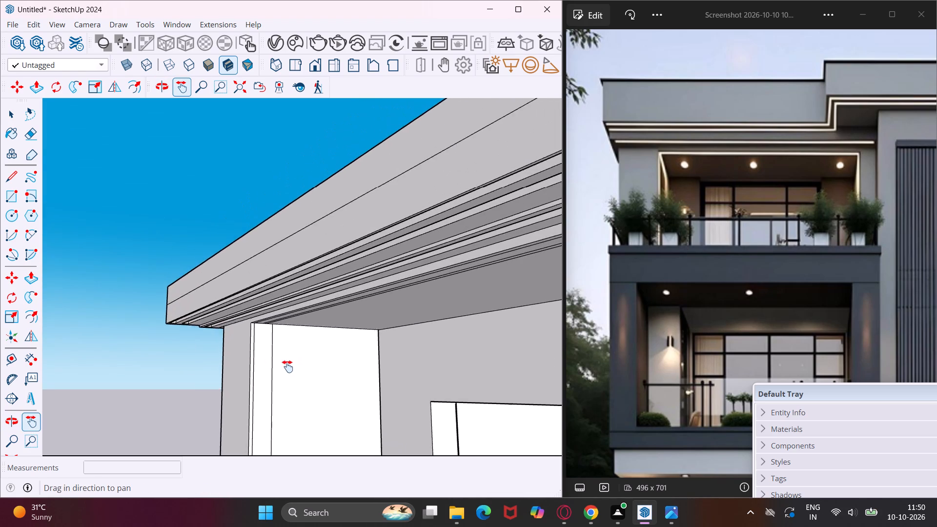
middle_click_drag(283, 366, 228, 327)
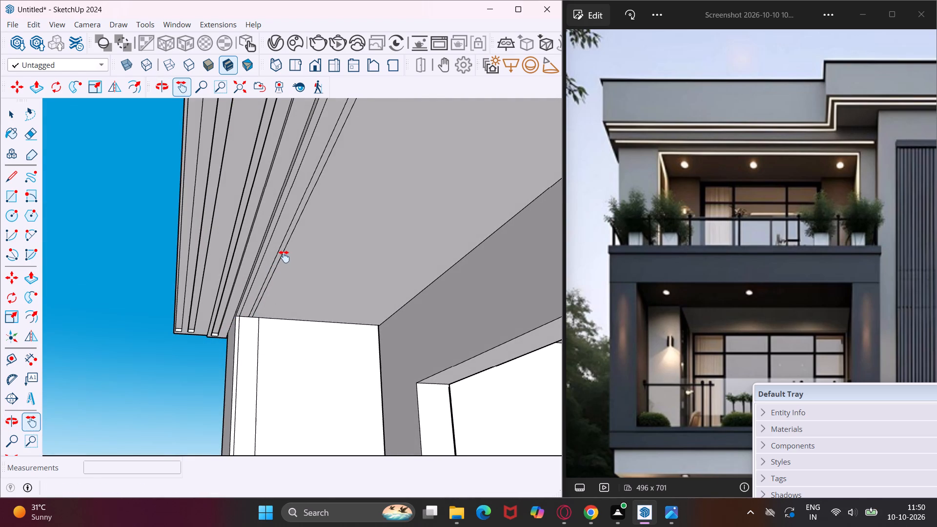
scroll(285, 252, "up", 3)
left_click_drag(258, 354, 252, 357)
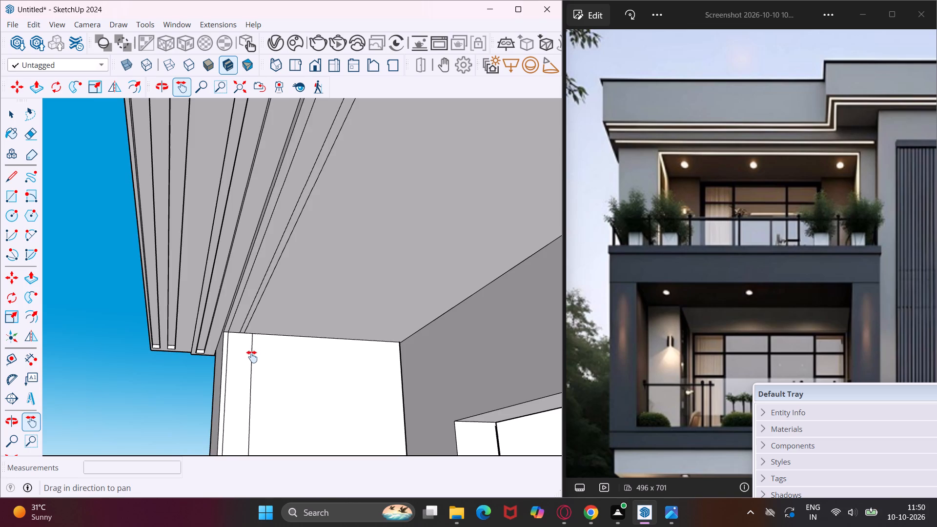
left_click_drag(252, 357, 245, 356)
scroll(235, 346, "up", 8)
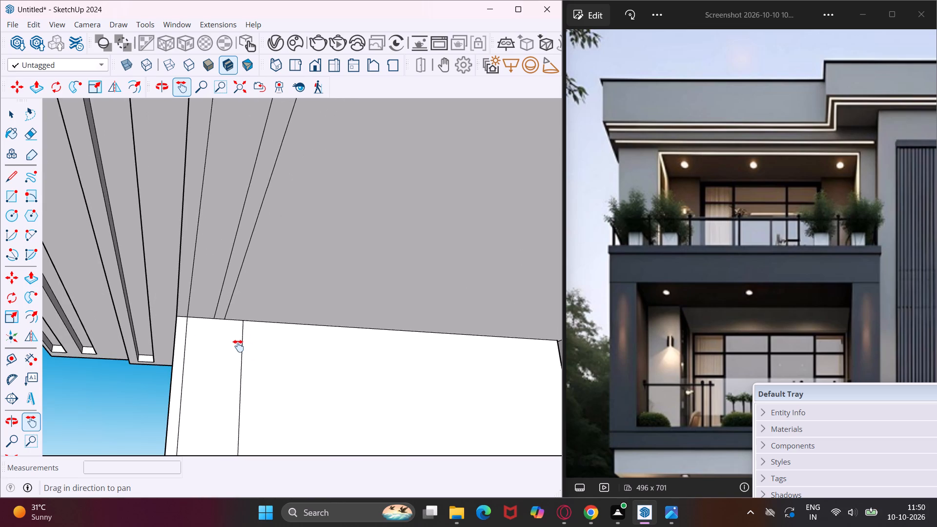
Move the vertical edge of the column rectangle about 3" sideways to meet the end of the ceiling strip's line.
key("Escape")
key("space")
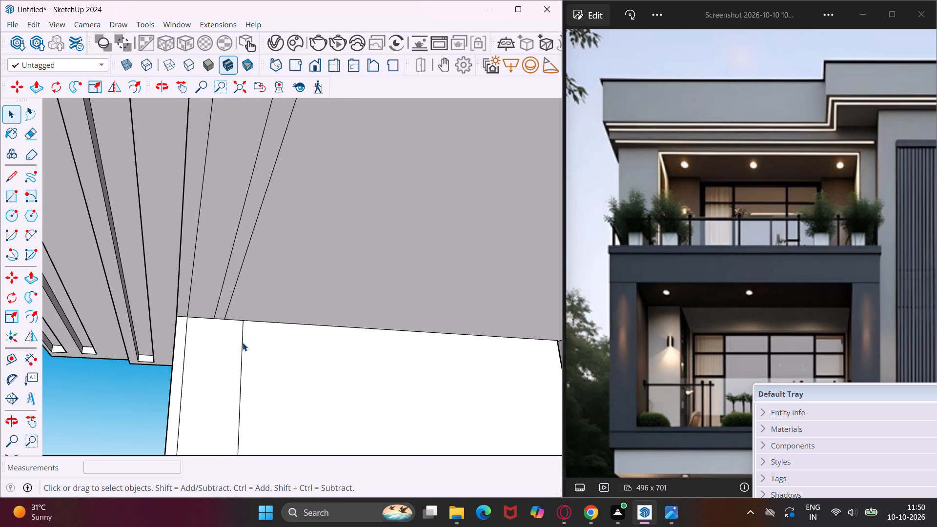
left_click(243, 343)
key("m")
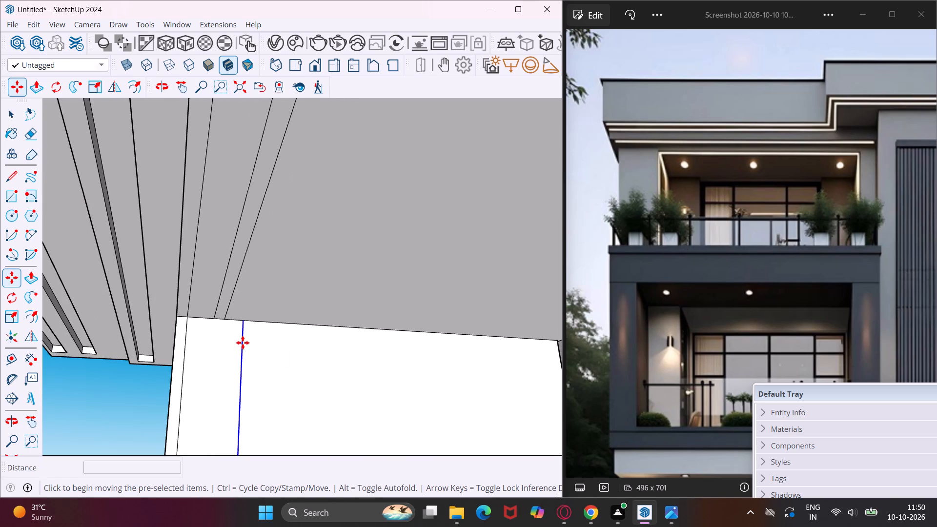
left_click(243, 319)
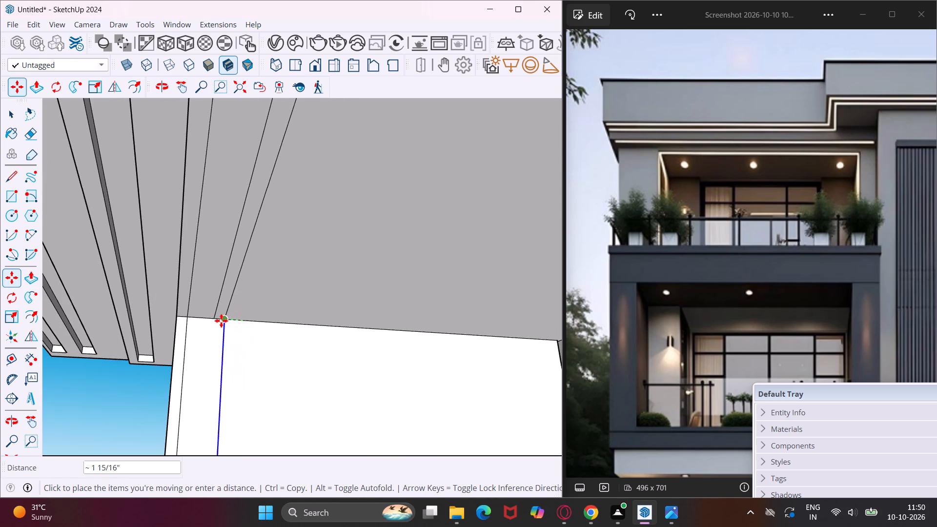
scroll(215, 316, "up", 6)
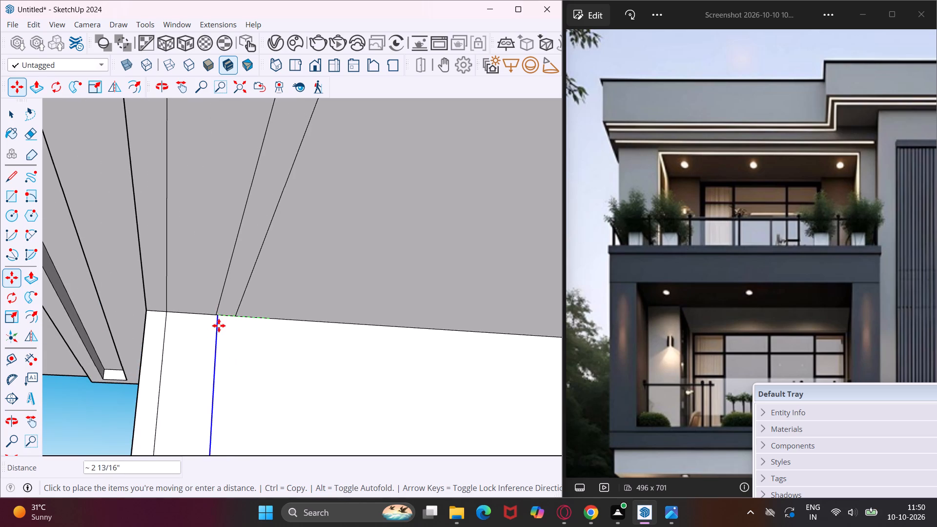
left_click(214, 314)
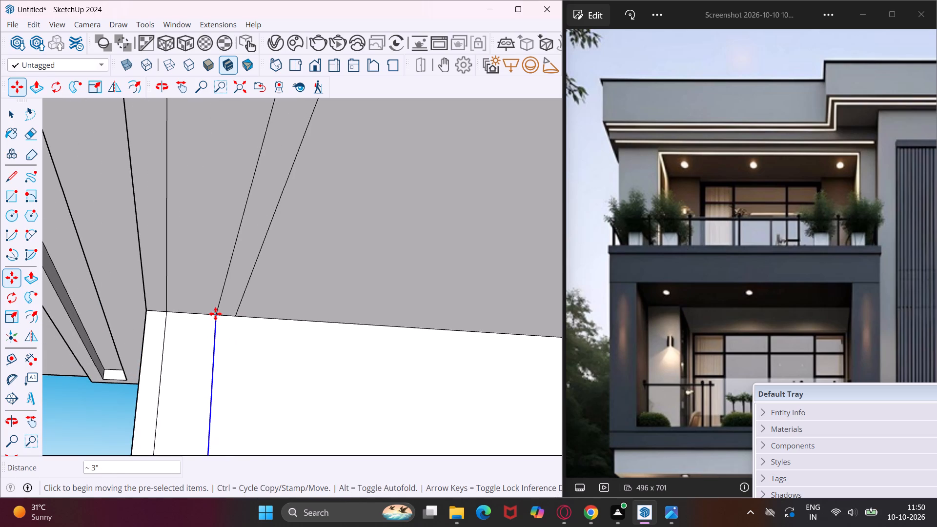
key("Escape")
key("space")
Draw a rectangle about 2 7/16" by 3' 3 5/8" along the top of the column's inner face, from the vertical strip to the back corner.
left_click(204, 328)
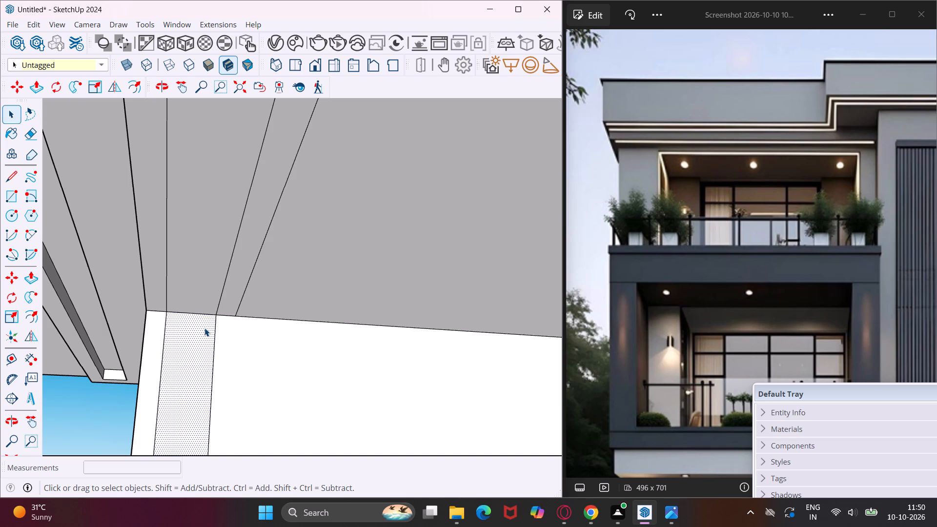
middle_click_drag(204, 328, 220, 328)
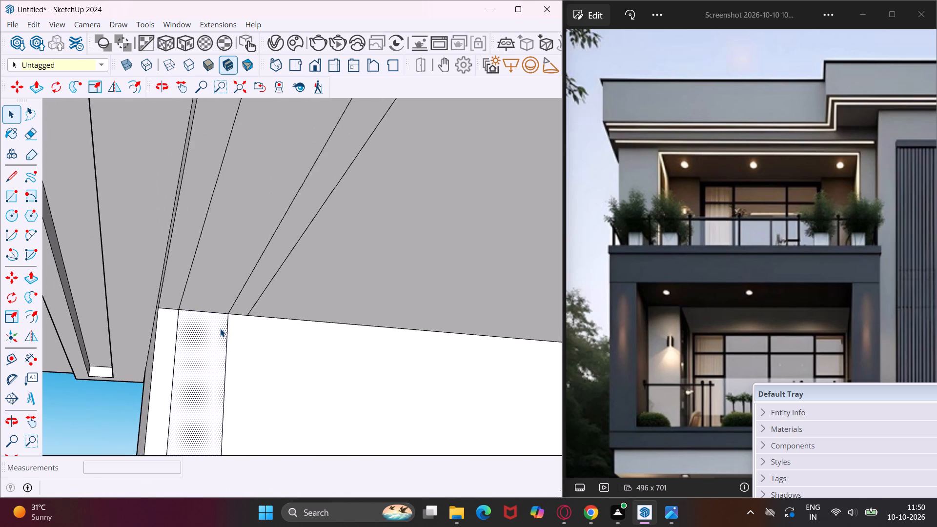
scroll(220, 328, "down", 5)
middle_click_drag(222, 328, 237, 328)
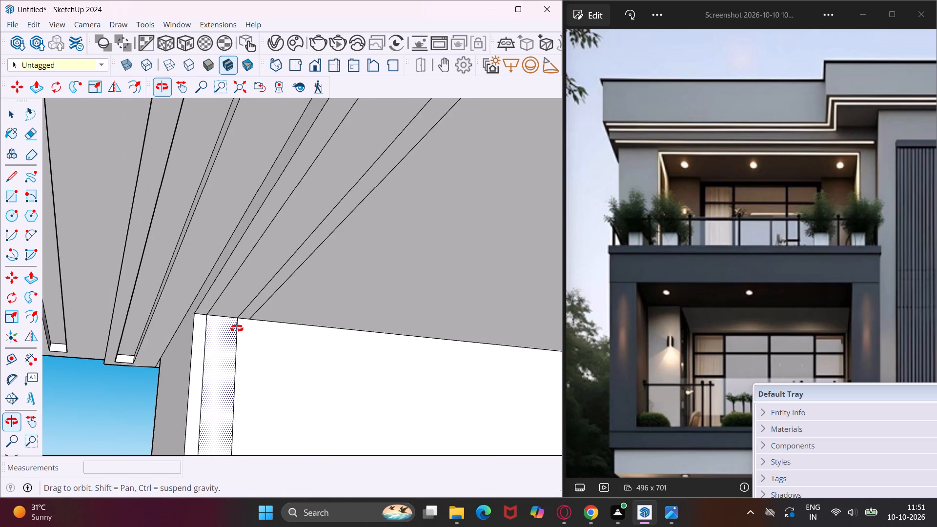
middle_click_drag(237, 328, 230, 329)
scroll(229, 329, "down", 7)
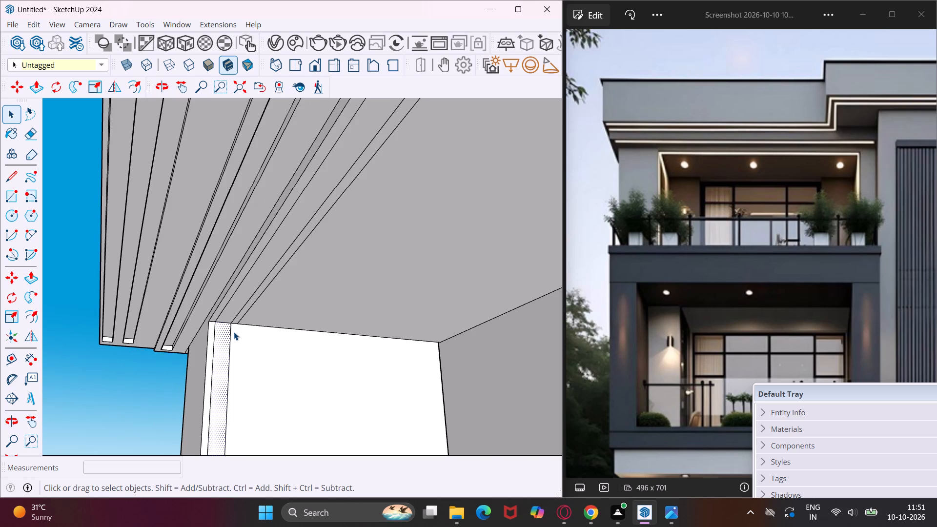
left_click(14, 198)
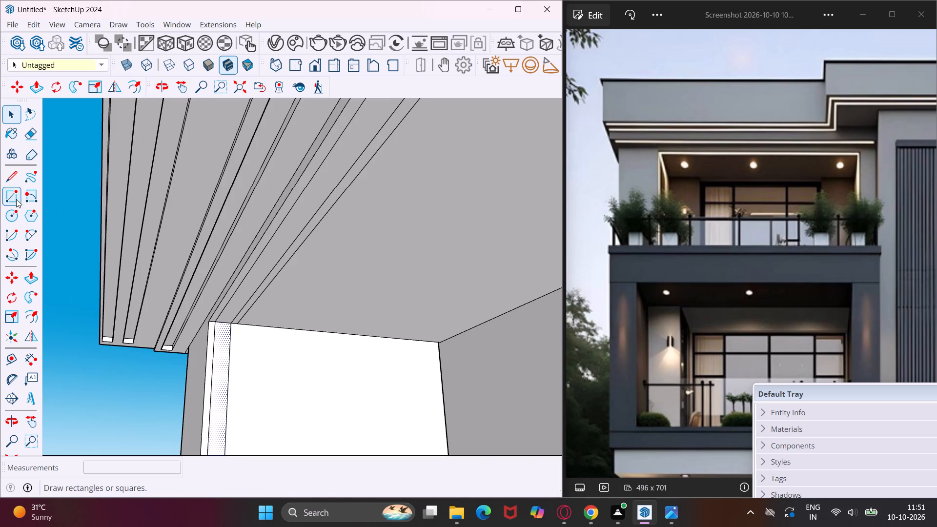
left_click(231, 324)
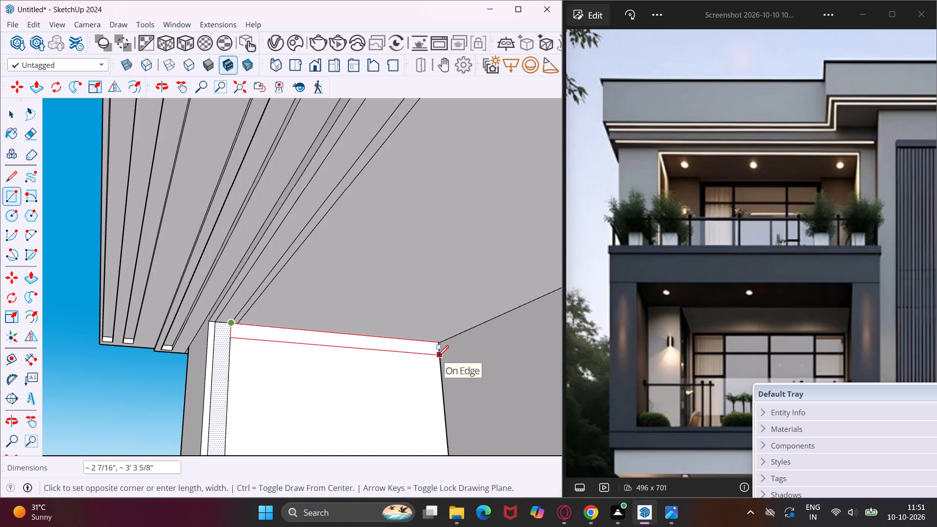
left_click(438, 356)
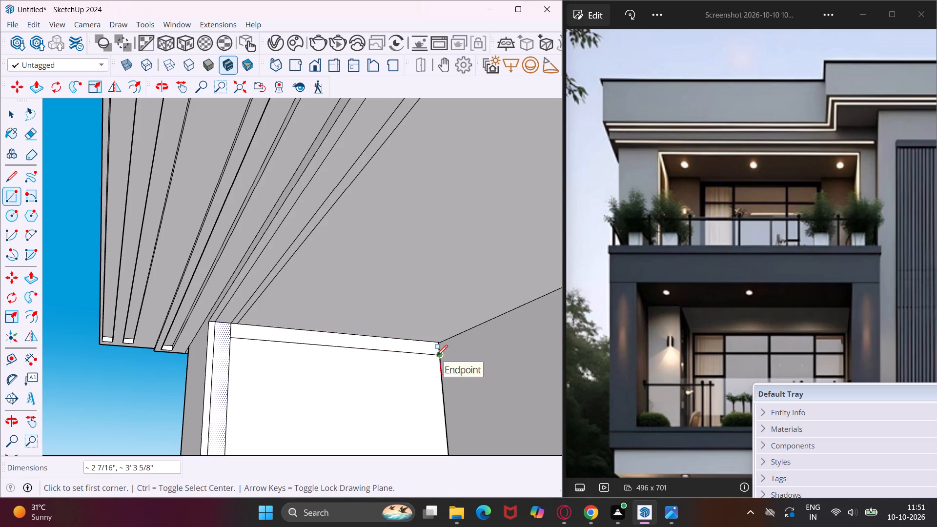
Draw a rectangle about 3 5/16" by 9' 7 5/8" along the inner face's back edge, from the top band down to the floor.
left_click(437, 356)
scroll(425, 386, "down", 3)
middle_click_drag(425, 386, 493, 400)
scroll(481, 392, "down", 6)
scroll(475, 389, "down", 15)
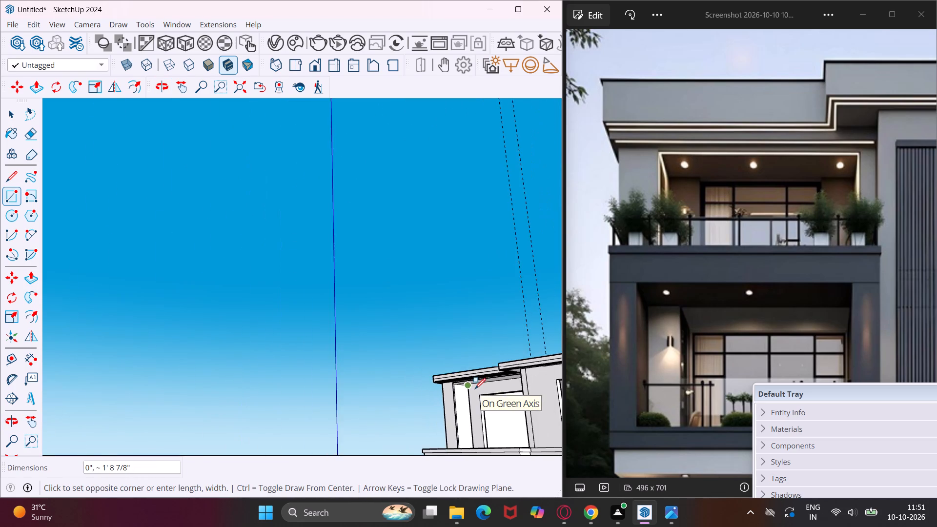
scroll(475, 389, "down", 4)
middle_click_drag(477, 429, 472, 479)
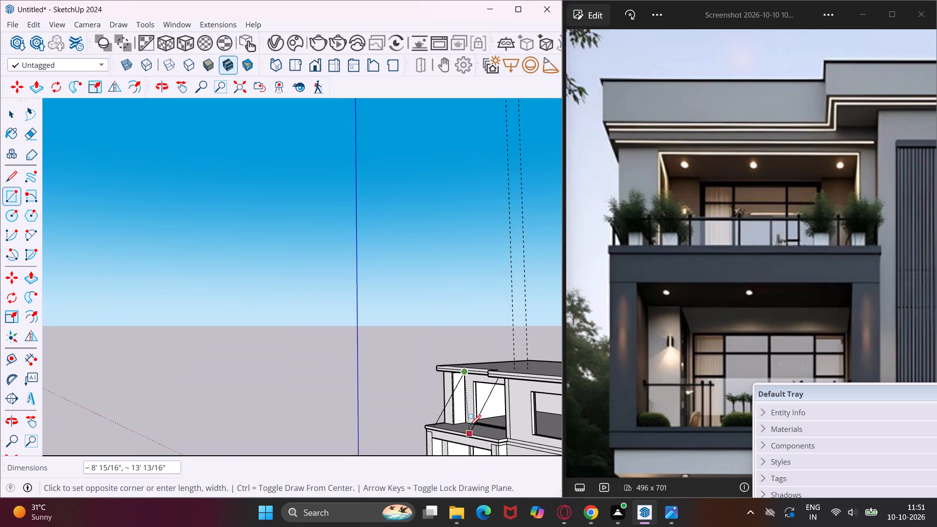
scroll(470, 417, "up", 15)
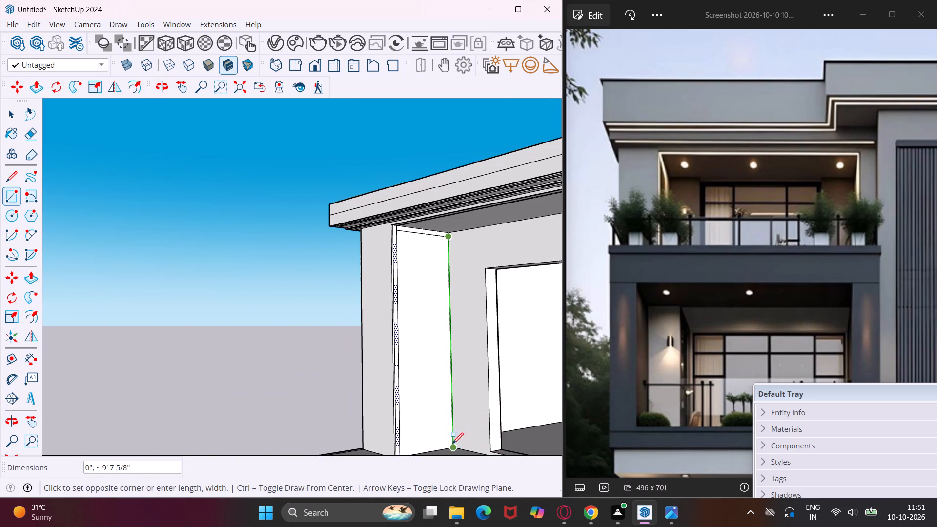
scroll(445, 450, "up", 4)
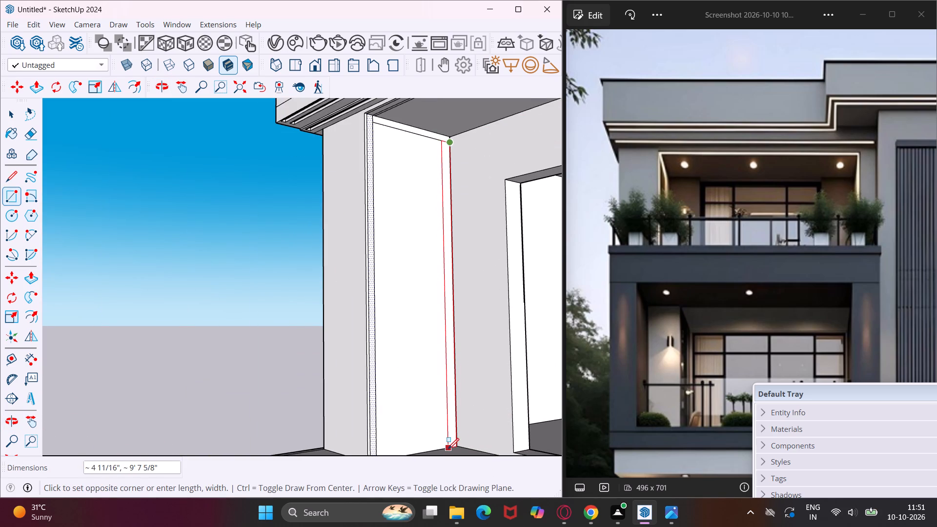
scroll(450, 449, "up", 4)
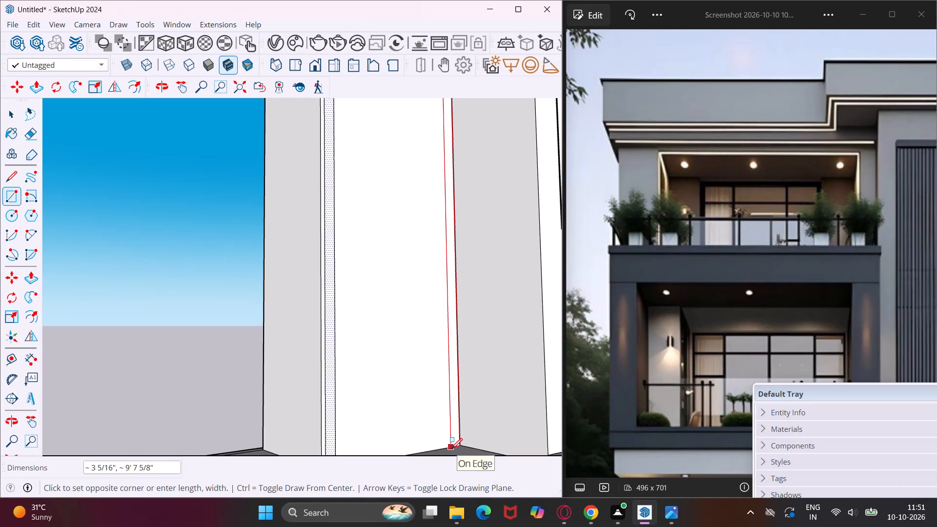
left_click(451, 449)
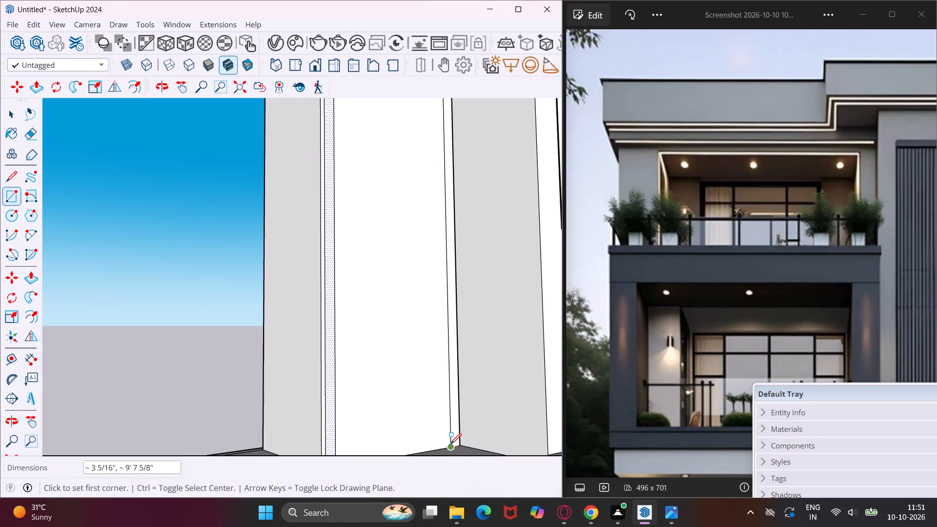
Draw a rectangle about 2 3/4" by 3' 3" along the base of the column's inner face, from the back strip to the front strip's outer line.
left_click(450, 446)
scroll(425, 448, "down", 6)
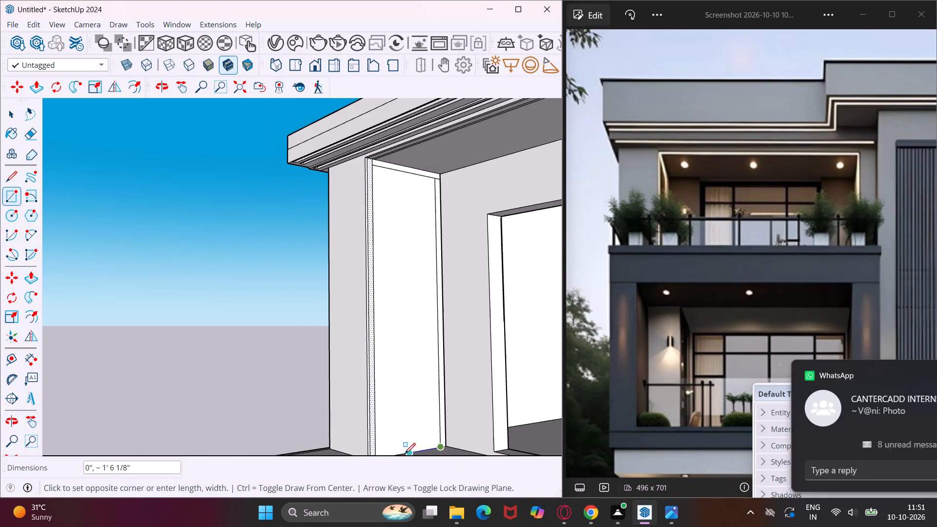
scroll(396, 453, "down", 8)
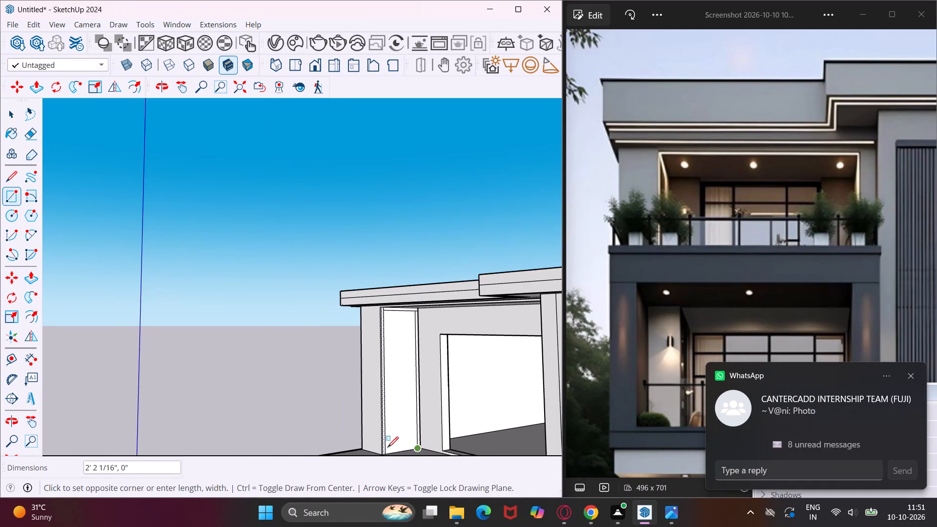
middle_click_drag(381, 446, 360, 433)
middle_click_drag(387, 439, 395, 419)
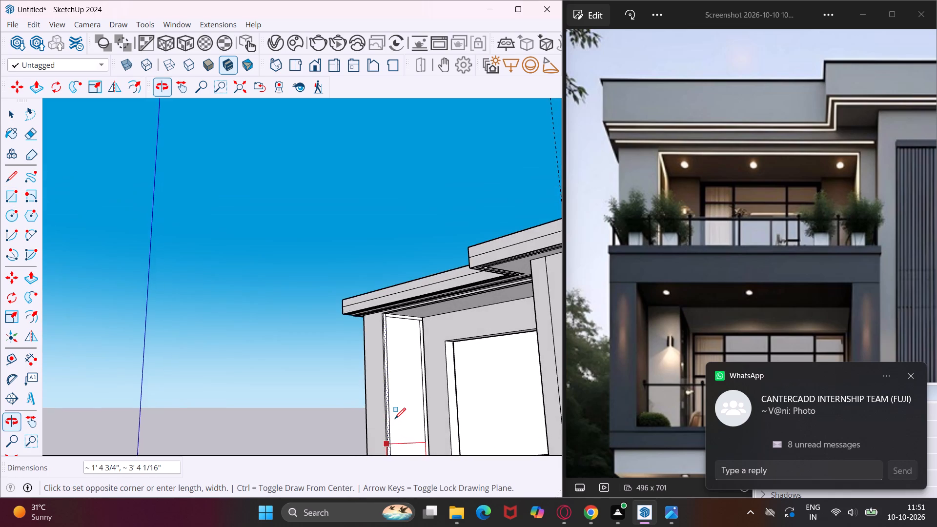
scroll(395, 419, "down", 9)
scroll(390, 438, "up", 2)
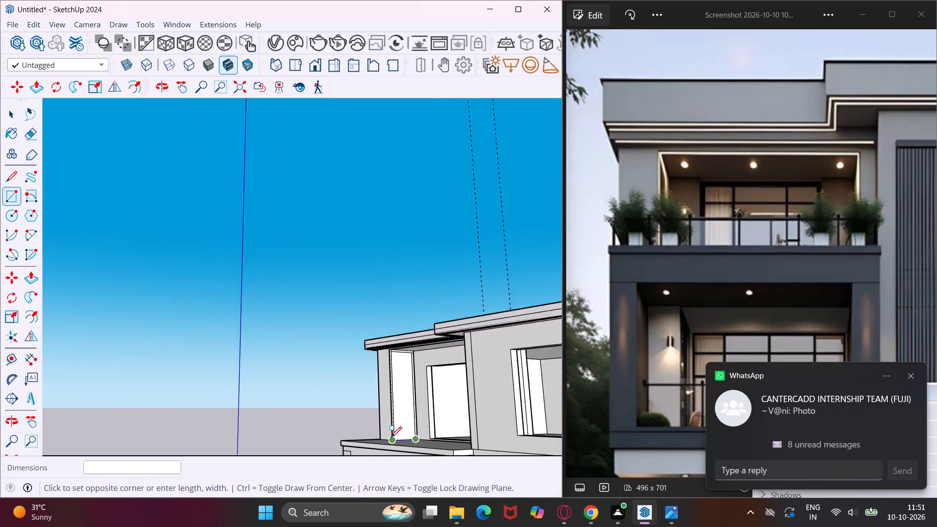
scroll(391, 437, "up", 15)
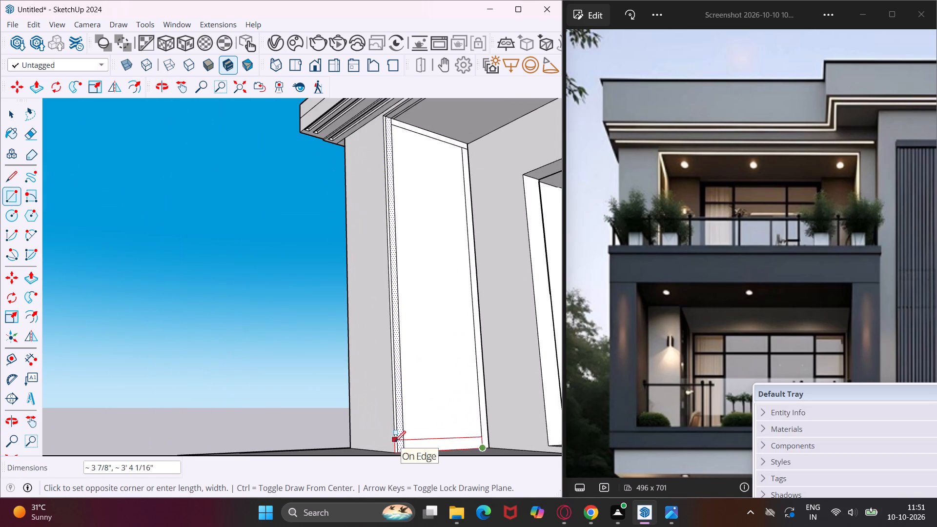
scroll(400, 442, "up", 5)
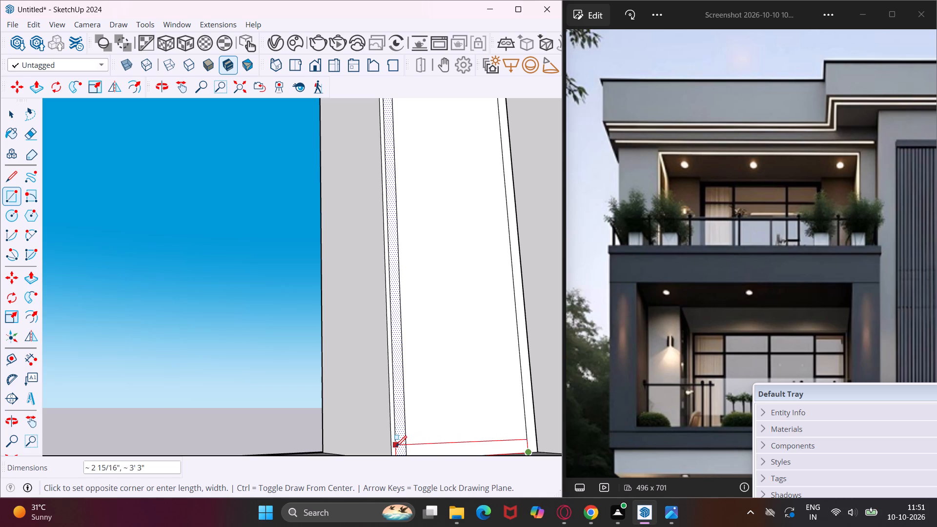
left_click(396, 447)
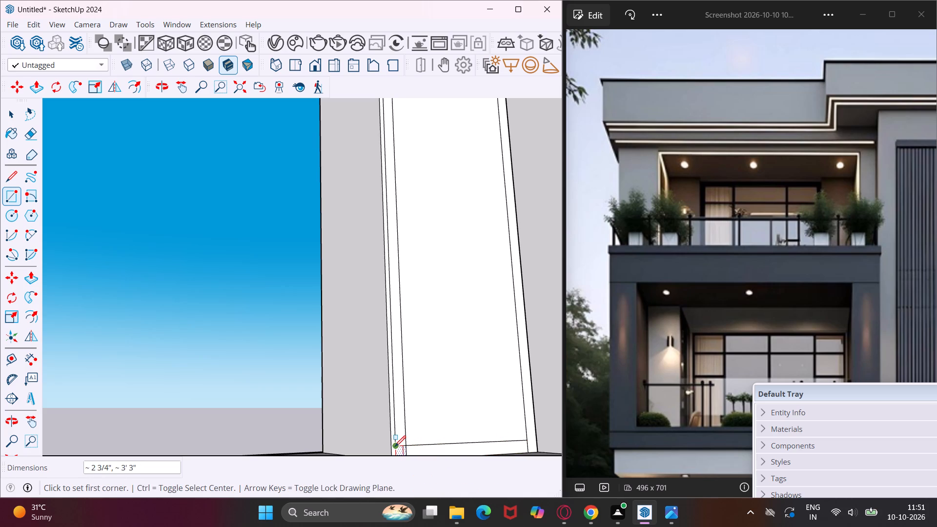
key("Escape")
key("space")
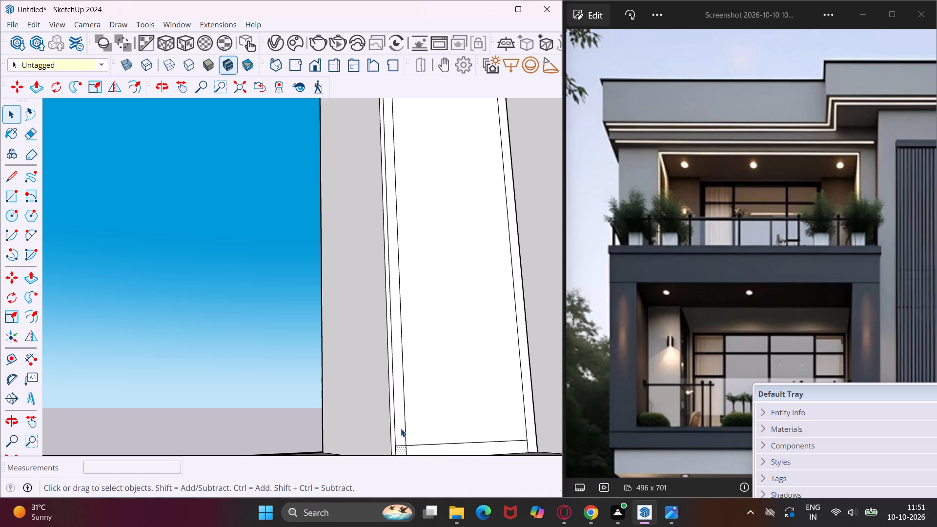
Push/Pull the front vertical strip on the column's inner face 1" into the column.
left_click(401, 428)
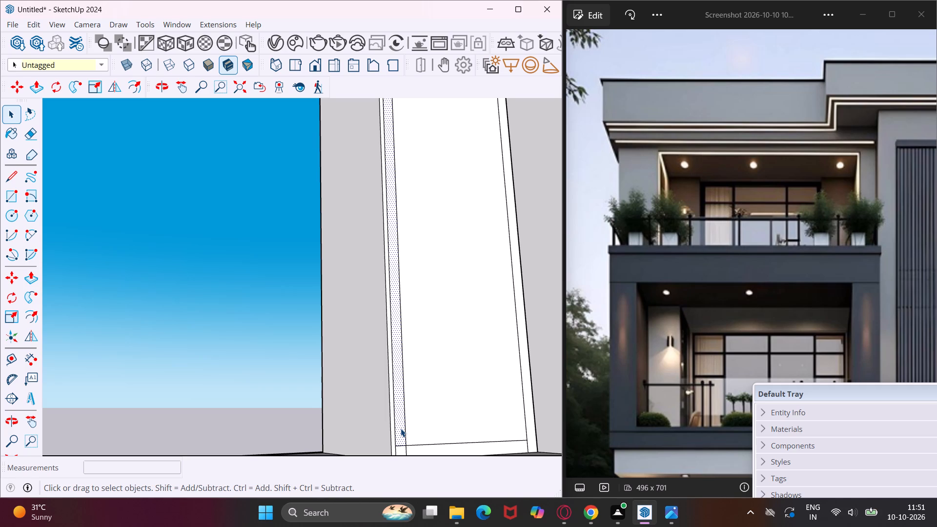
key("p")
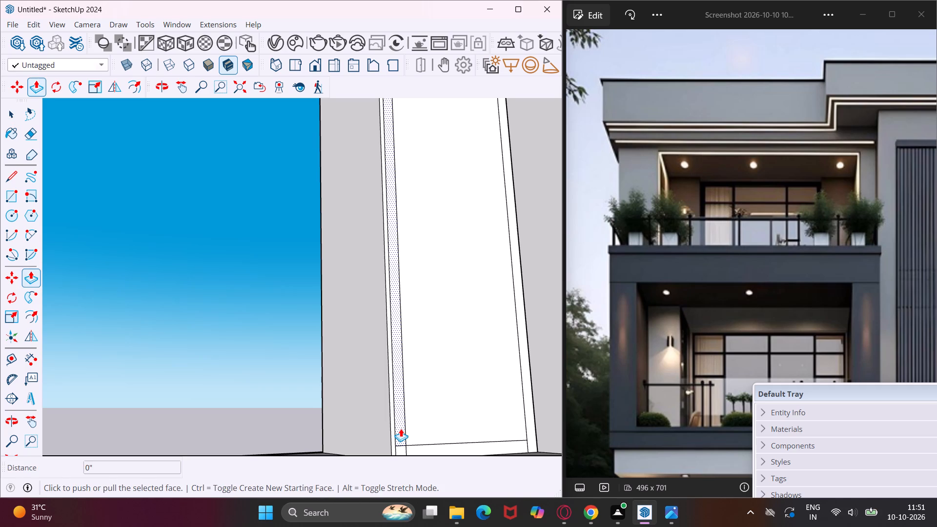
left_click(402, 428)
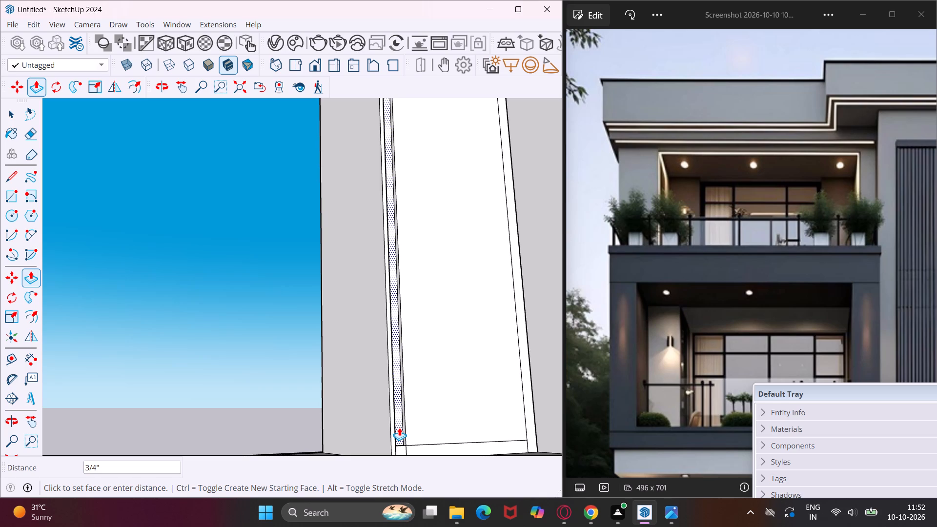
key("1")
key("shift+quotedbl")
key("Return")
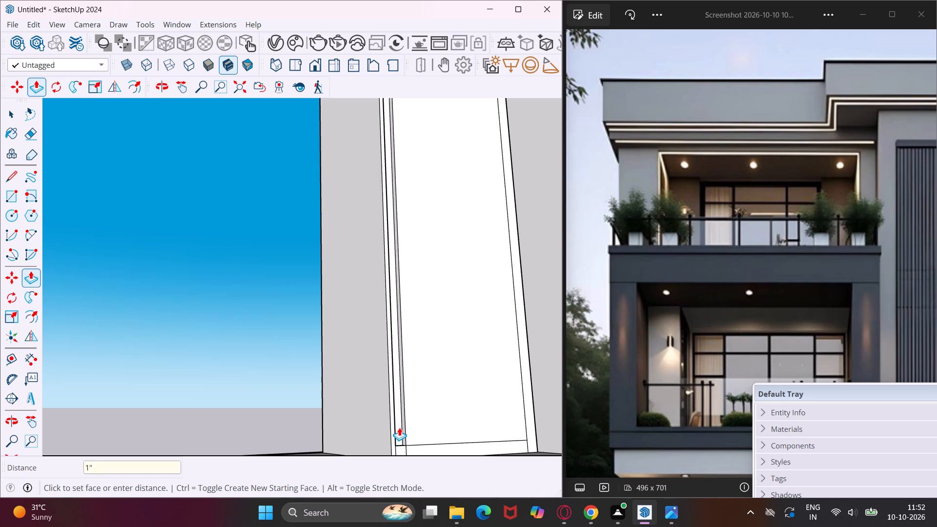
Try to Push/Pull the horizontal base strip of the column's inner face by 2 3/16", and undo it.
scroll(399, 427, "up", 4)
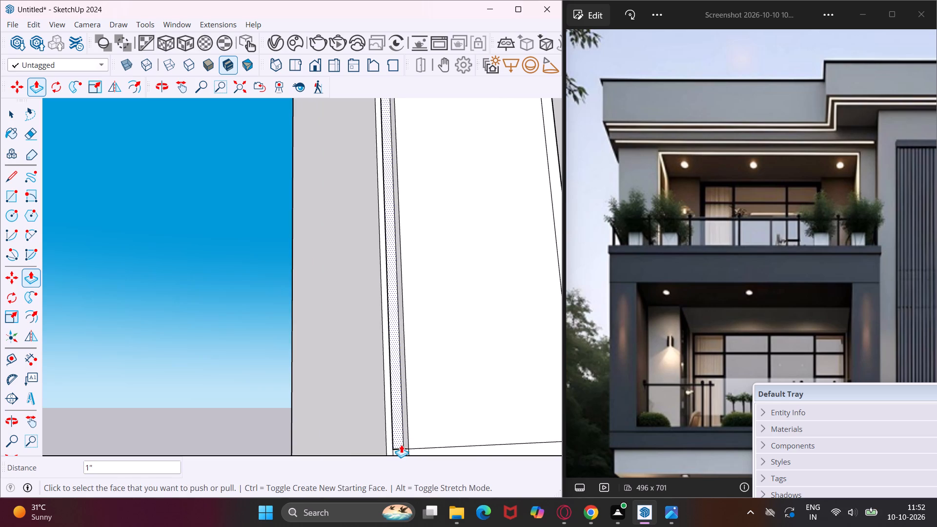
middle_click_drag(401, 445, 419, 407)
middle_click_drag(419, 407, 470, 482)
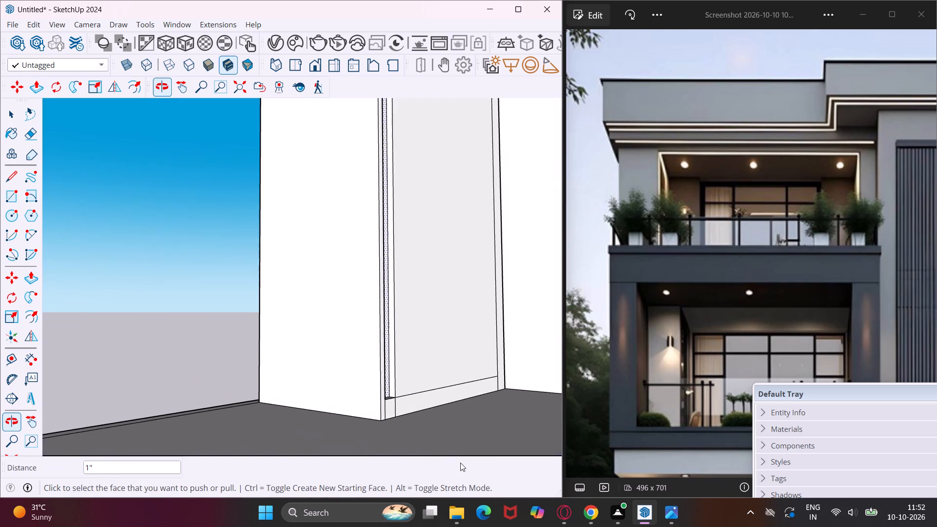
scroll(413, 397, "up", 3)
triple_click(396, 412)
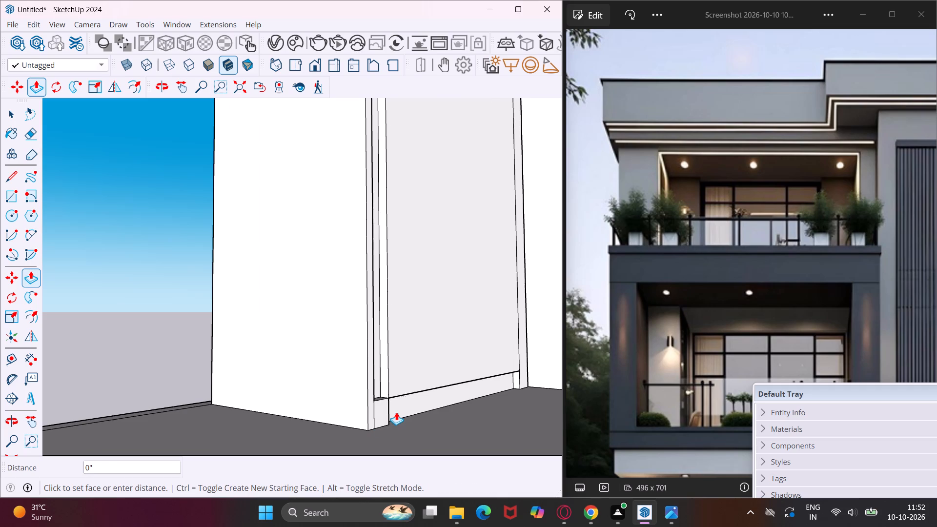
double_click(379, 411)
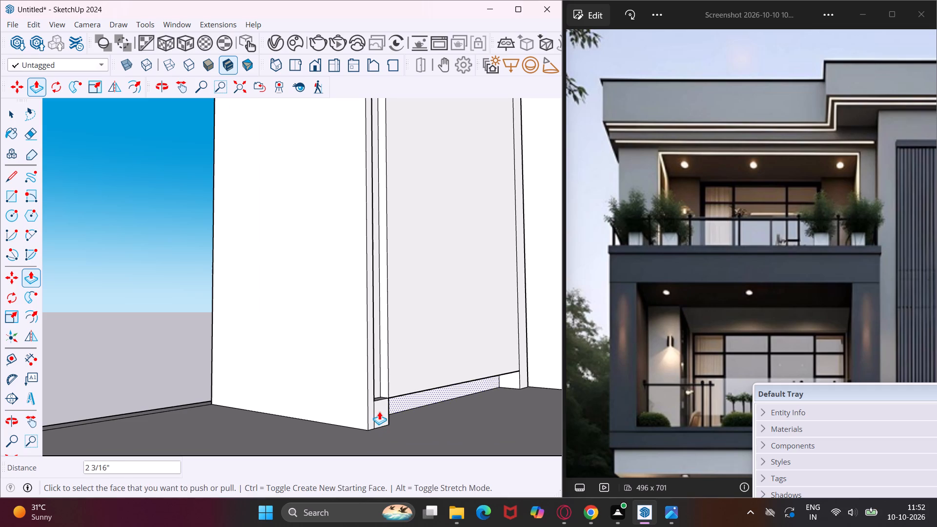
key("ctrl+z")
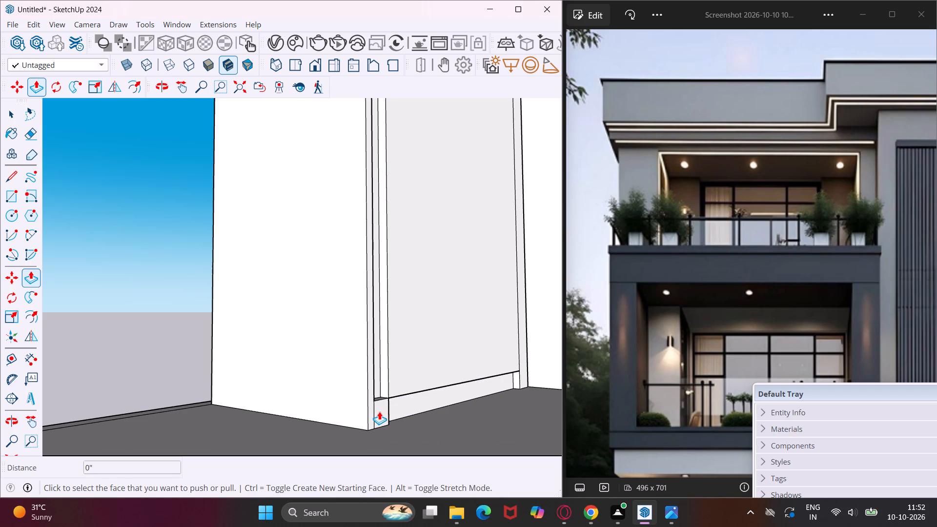
Undo the last Push/Pull, and recess the base strip, its front corner piece and the back vertical strip of the column's inner face by 1".
key("ctrl+z")
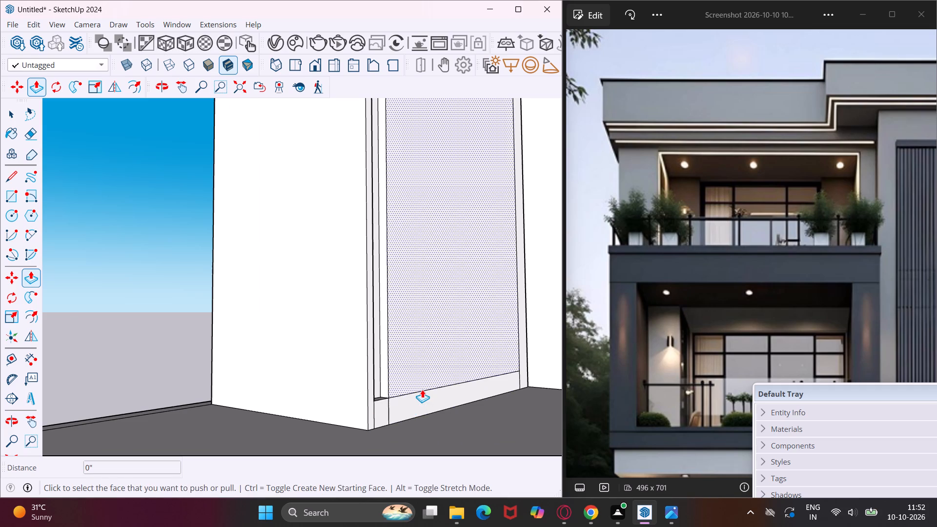
left_click(417, 396)
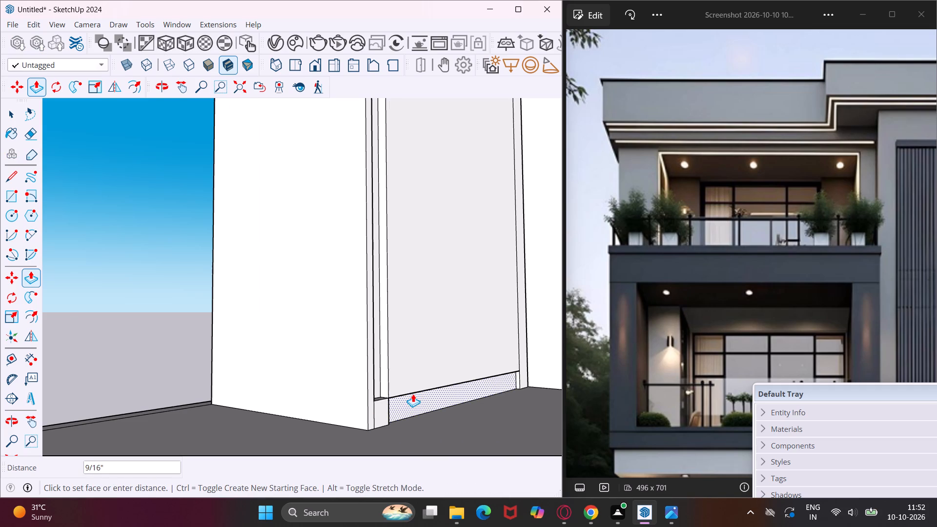
type("1\"")
key("Return")
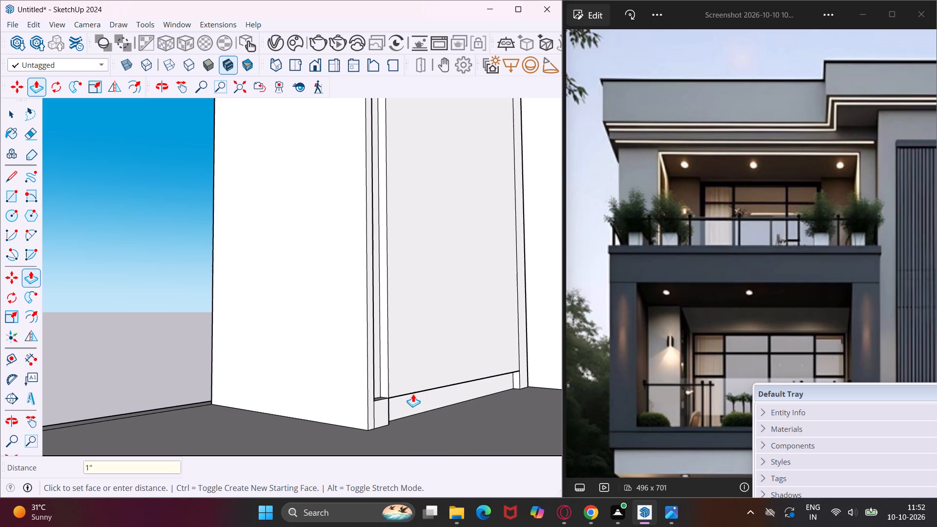
double_click(382, 408)
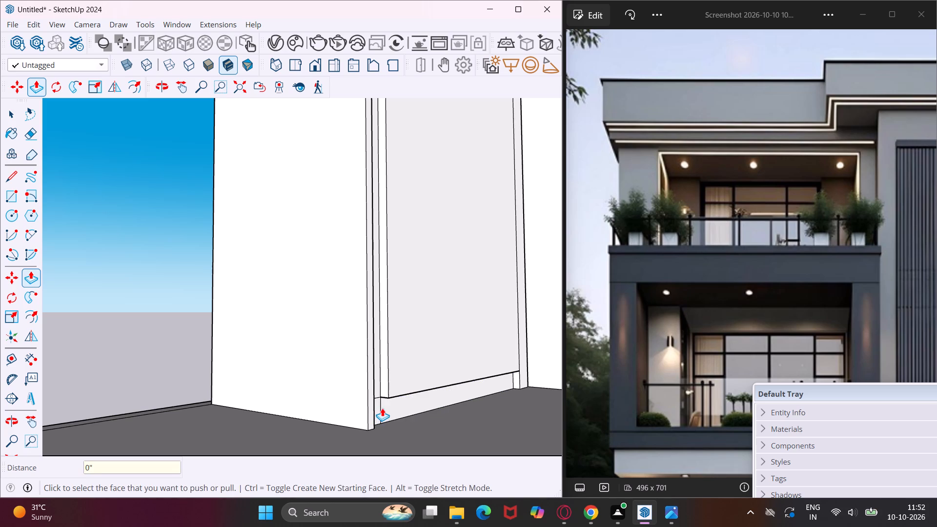
double_click(526, 378)
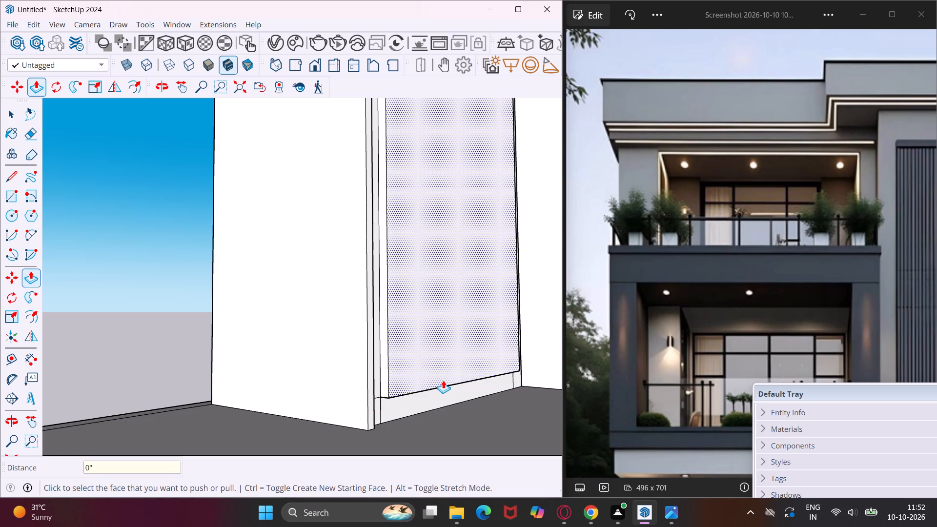
Push/Pull the horizontal top band of the column's inner face 1" into the column.
scroll(435, 384, "down", 15)
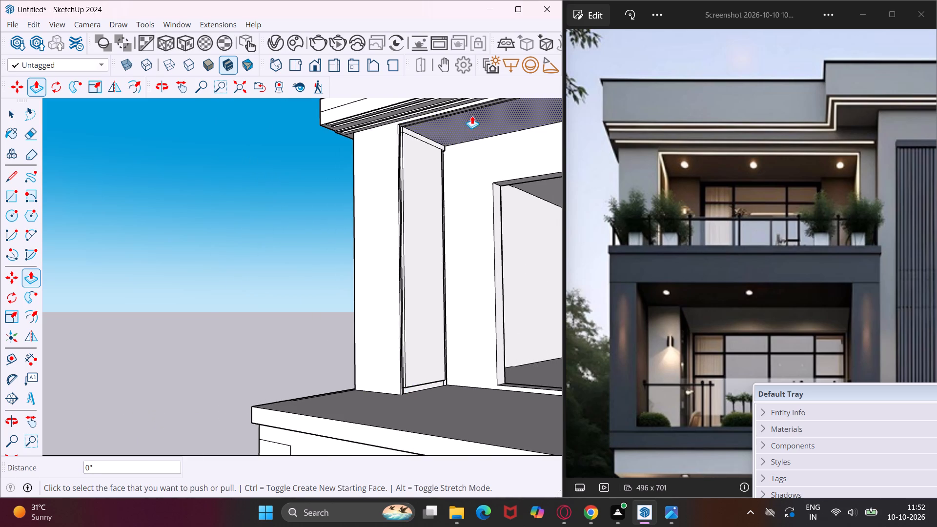
scroll(440, 138, "up", 17)
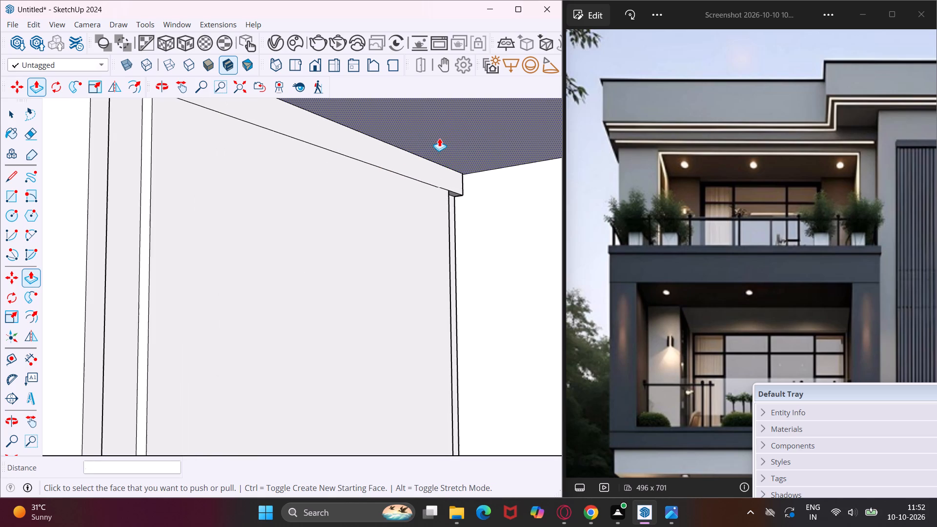
double_click(451, 173)
Push/Pull the narrow strip along the front edge of the upper balcony's ceiling 1" upward.
scroll(451, 174, "down", 3)
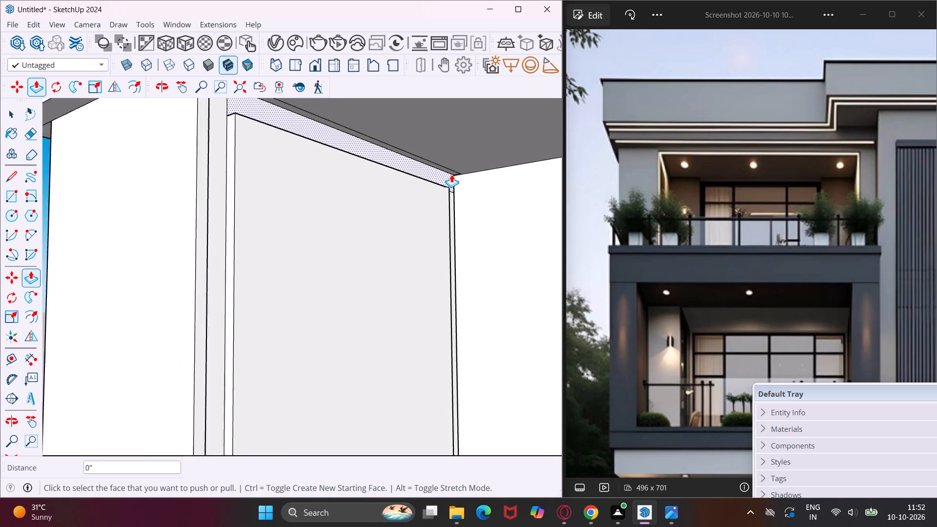
scroll(451, 174, "down", 5)
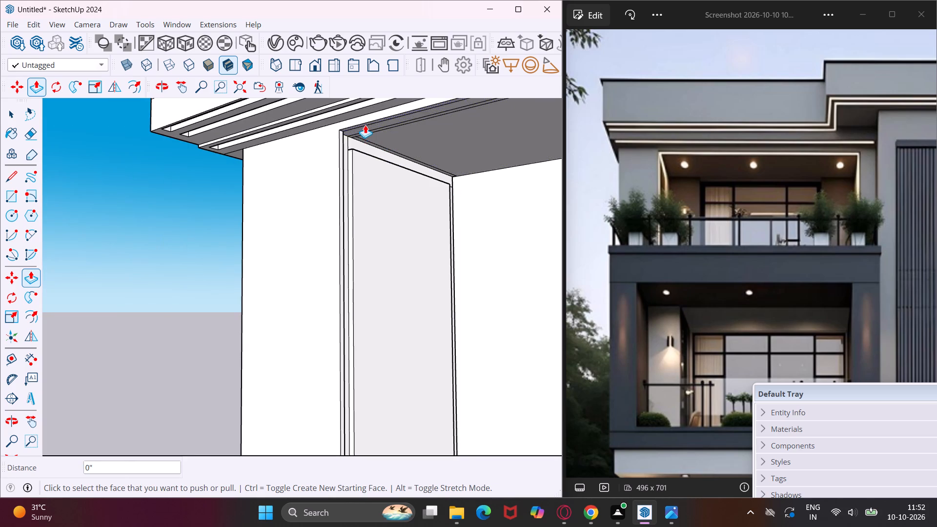
scroll(365, 125, "up", 16)
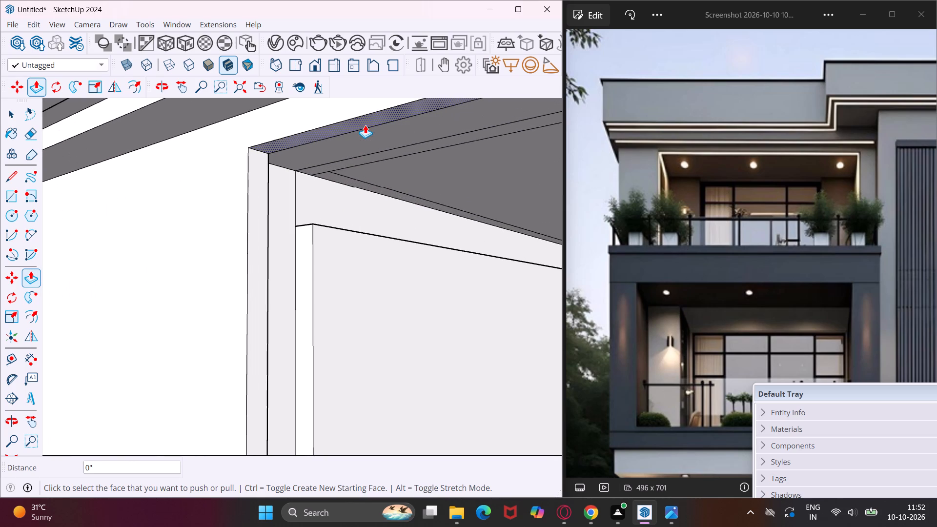
double_click(366, 137)
Push/Pull the narrow front vertical strip on the opposite upper balcony column's inner face 1" into the column.
middle_click_drag(284, 233, 279, 234)
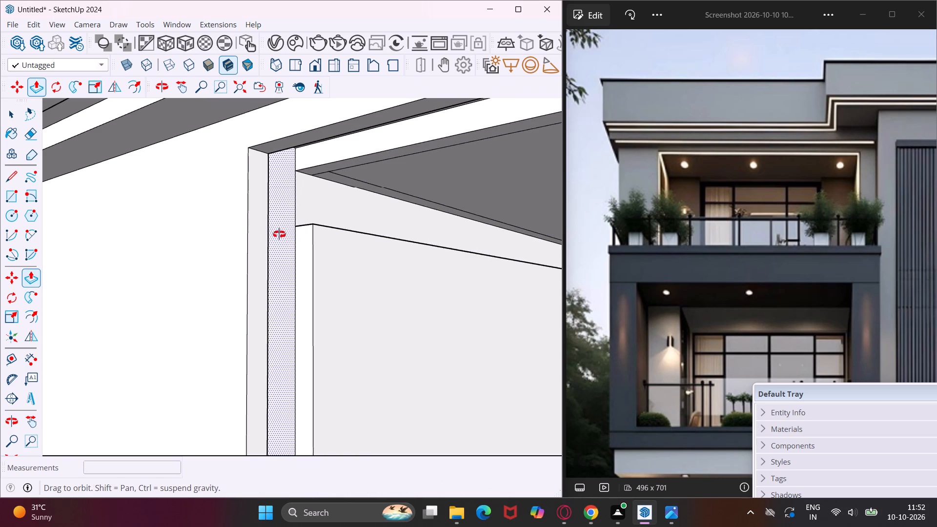
middle_click_drag(279, 234, 189, 235)
scroll(189, 235, "up", 1)
scroll(187, 235, "down", 11)
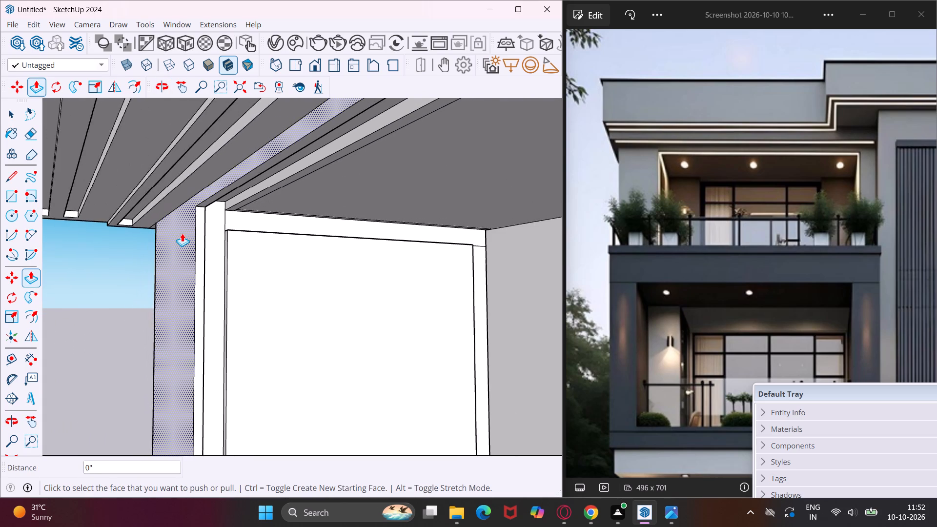
scroll(179, 233, "down", 15)
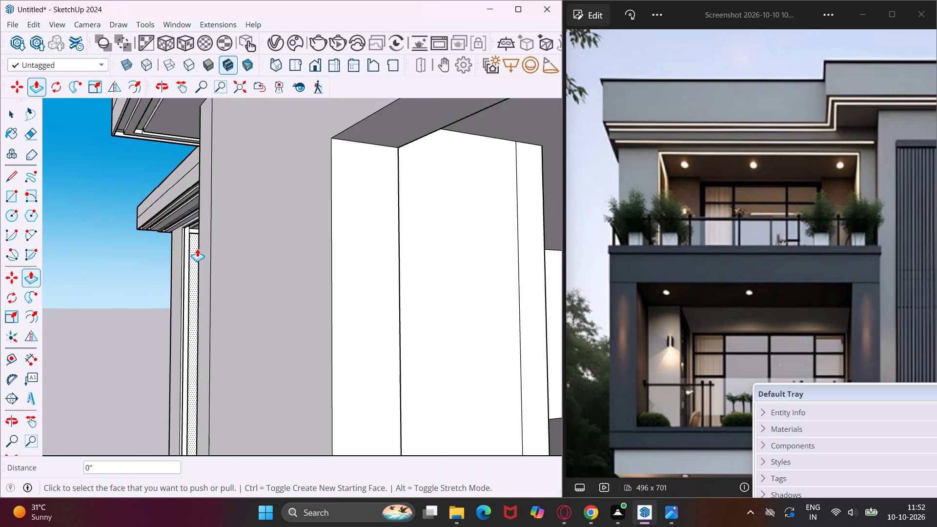
middle_click_drag(197, 248, 666, 279)
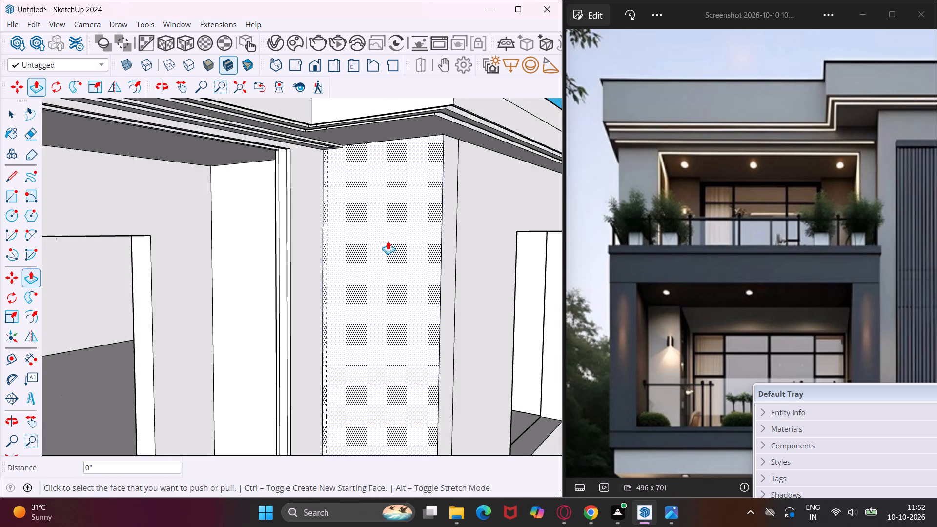
scroll(284, 292, "up", 1)
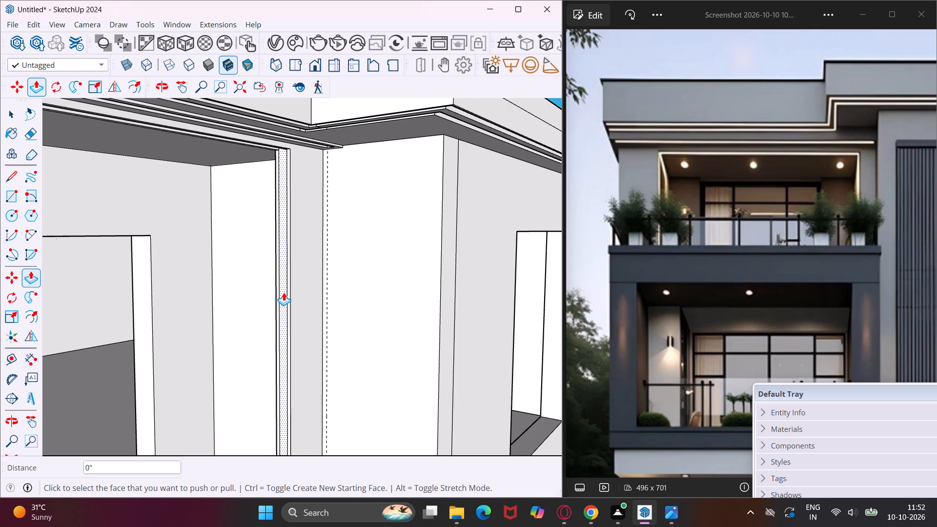
scroll(284, 292, "up", 7)
double_click(284, 292)
Examine the whole facade and its balconies from several angles against the reference image.
scroll(276, 269, "down", 17)
scroll(274, 269, "down", 6)
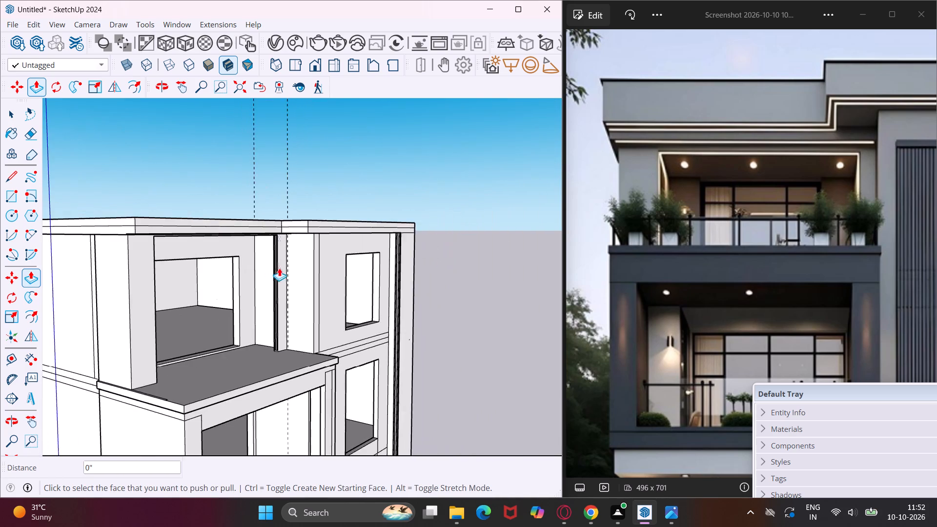
scroll(279, 268, "down", 3)
middle_click_drag(285, 316, 131, 325)
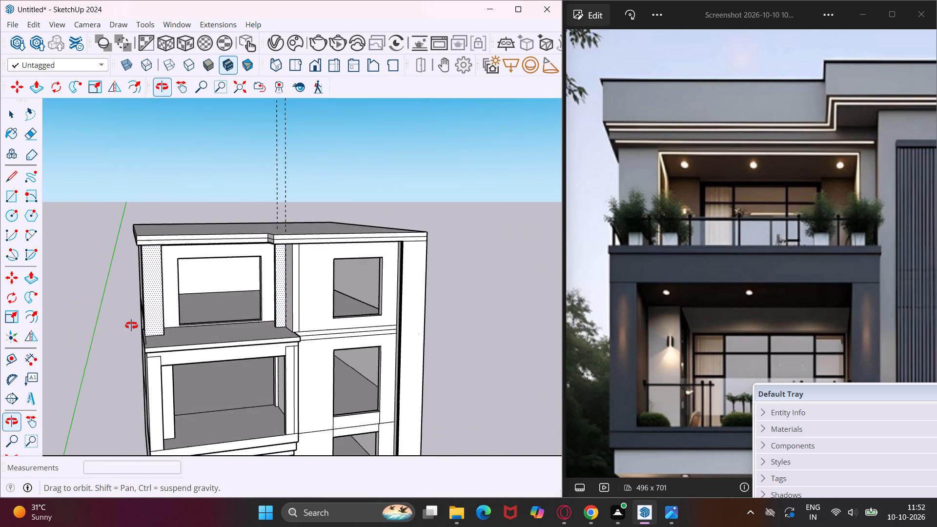
middle_click_drag(131, 325, 63, 260)
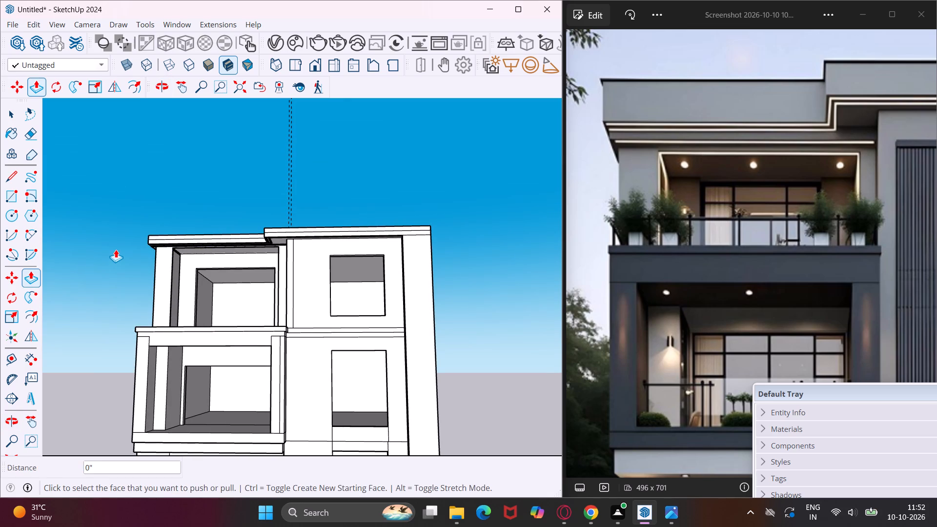
key("Escape")
key("space")
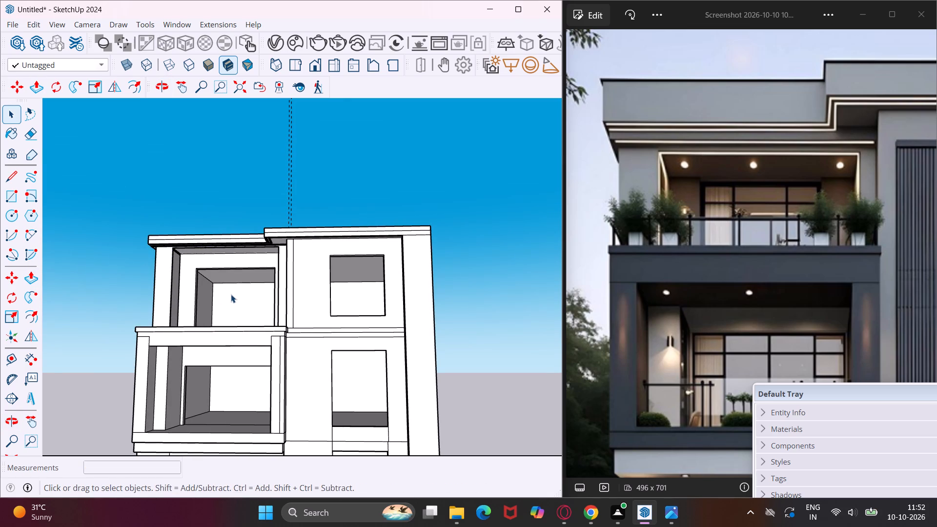
scroll(231, 294, "down", 2)
middle_click_drag(231, 294, 331, 284)
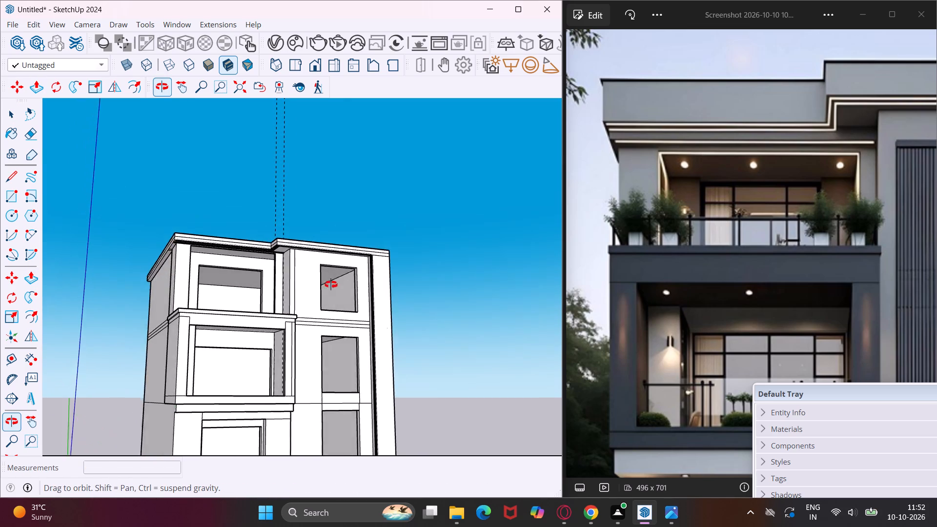
middle_click_drag(331, 284, 407, 290)
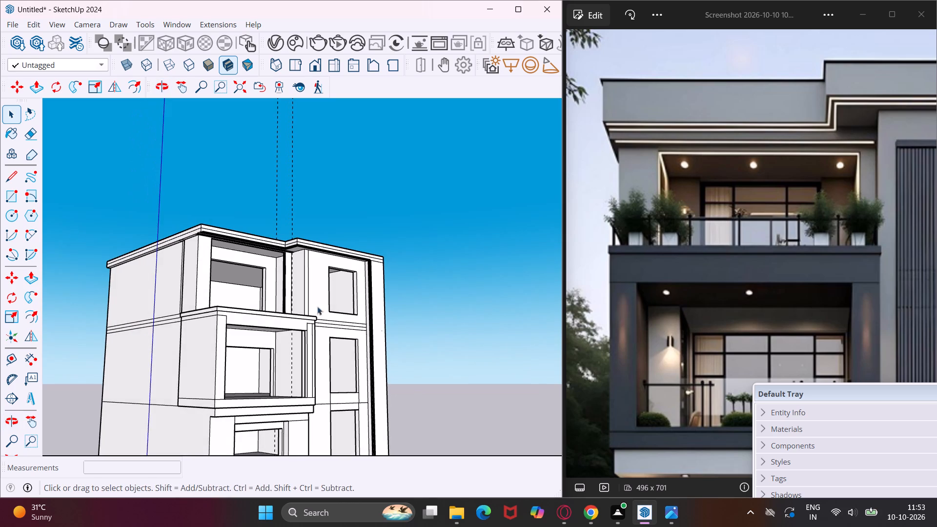
Move the short edge at the top of the lower balcony's left-hand column down 1' to the underside of the beam.
scroll(220, 319, "up", 2)
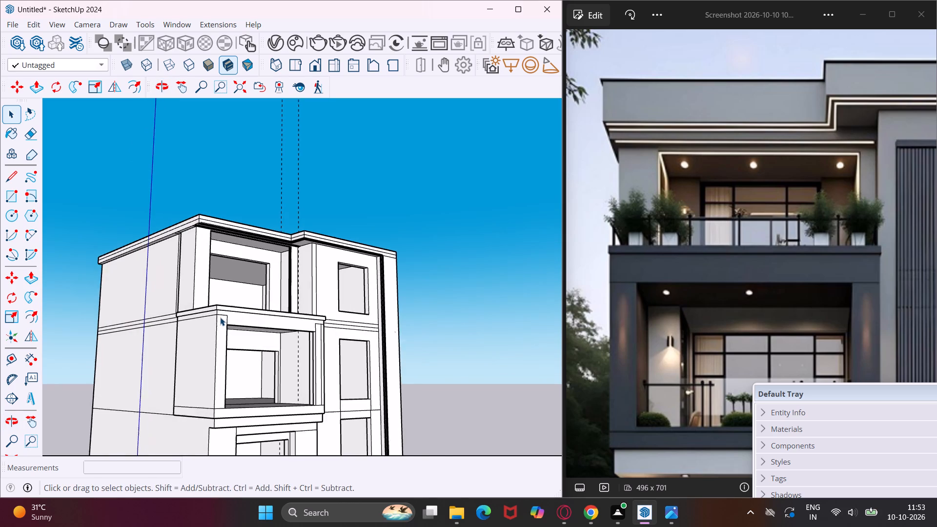
scroll(220, 317, "up", 12)
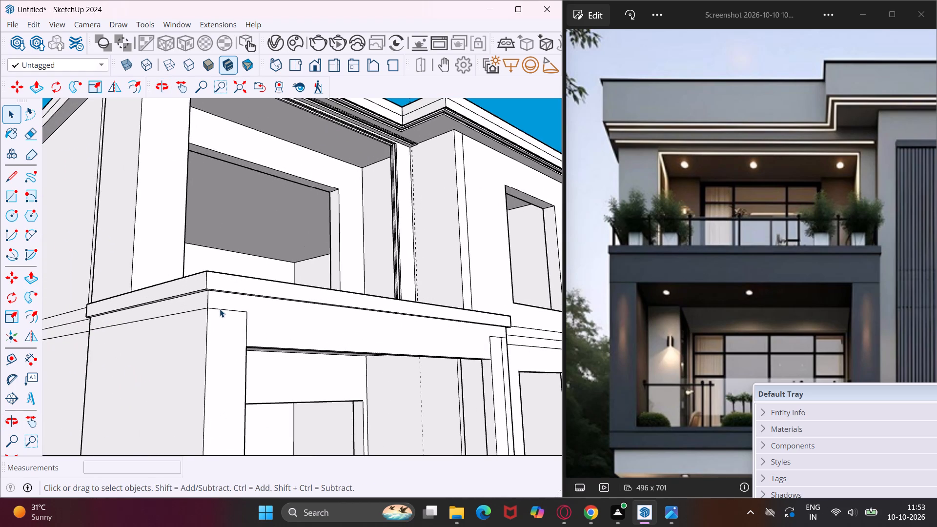
left_click(220, 309)
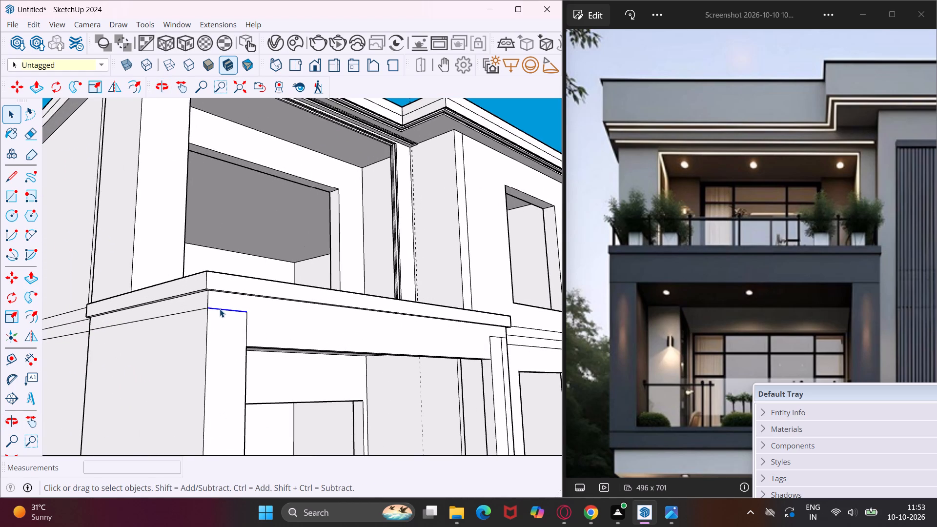
key("m")
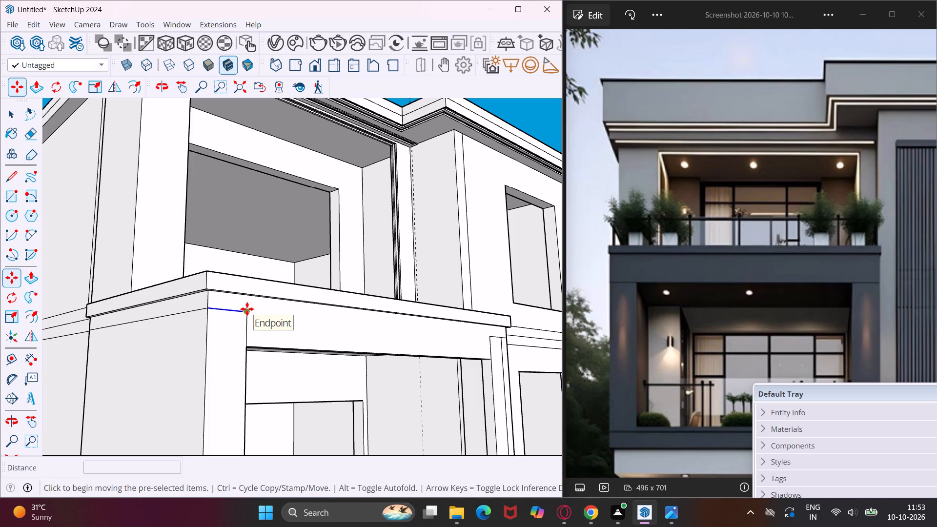
left_click(247, 309)
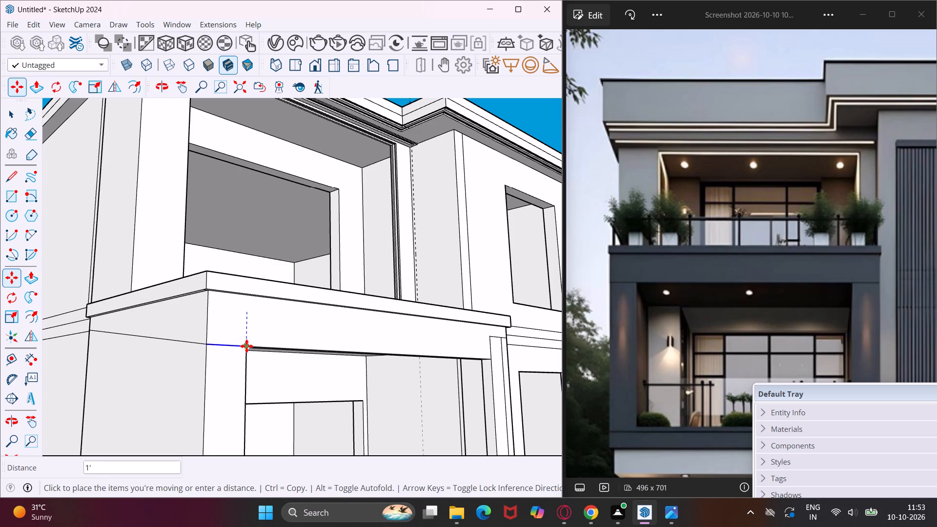
left_click(246, 346)
middle_click_drag(246, 346, 270, 342)
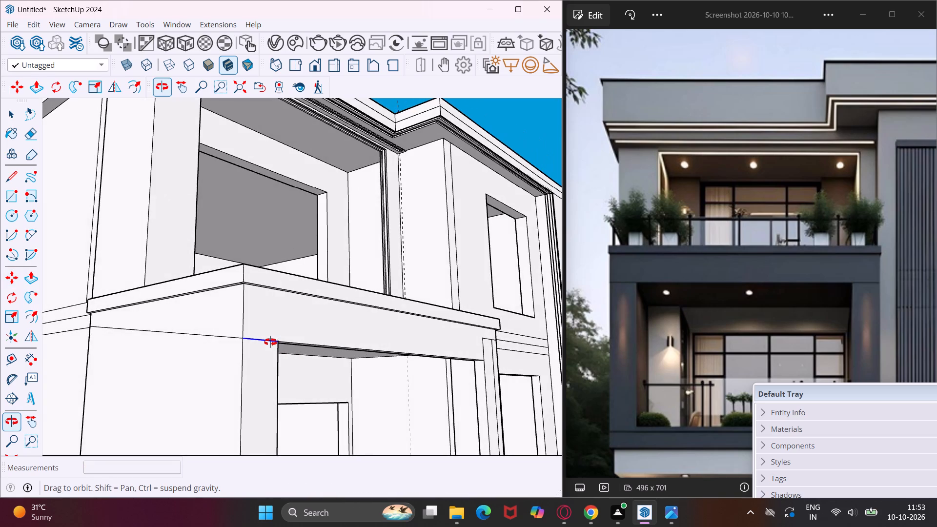
middle_click_drag(270, 342, 110, 339)
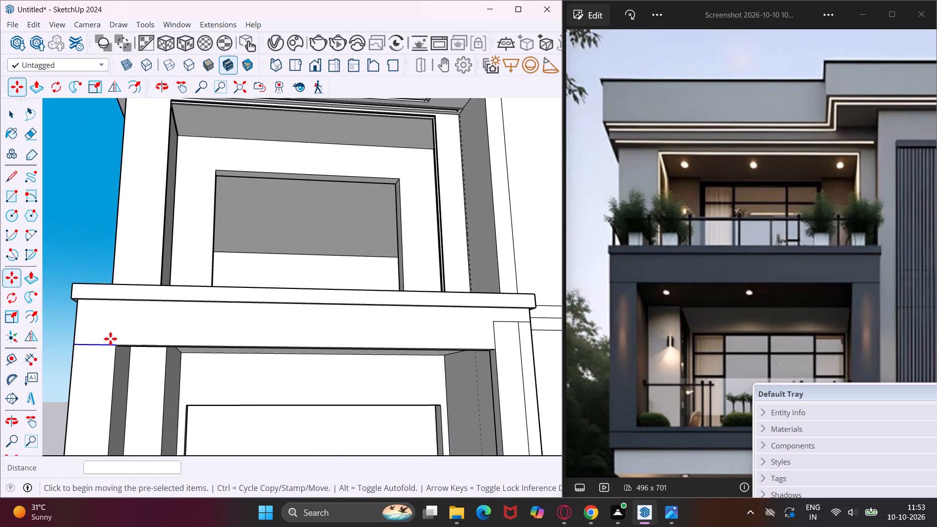
key("Escape")
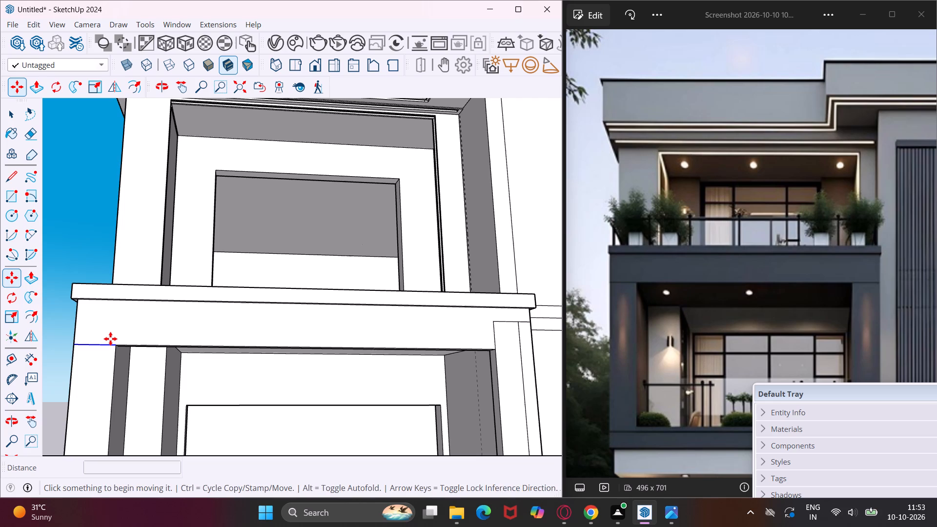
key("space")
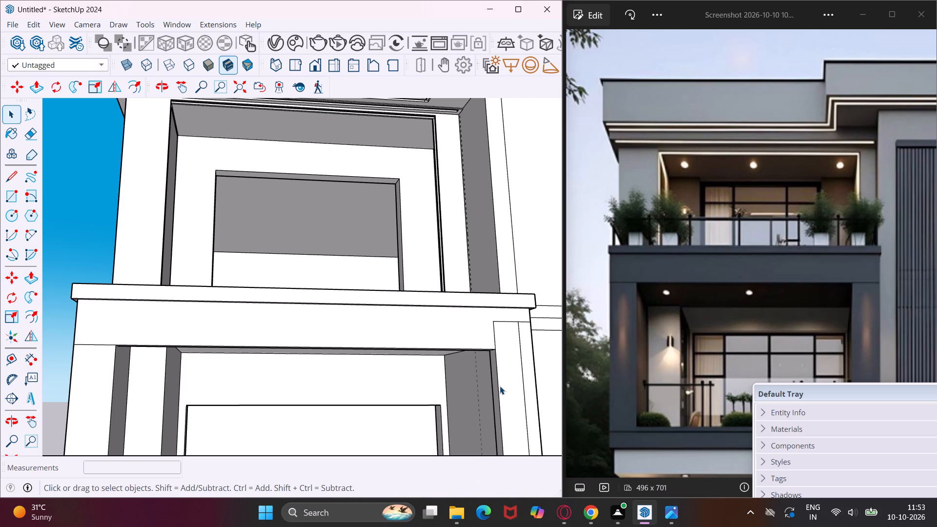
Move the two short edges at the top of the lower balcony's right-hand column down 1' to the beam's underside.
scroll(510, 322, "up", 4)
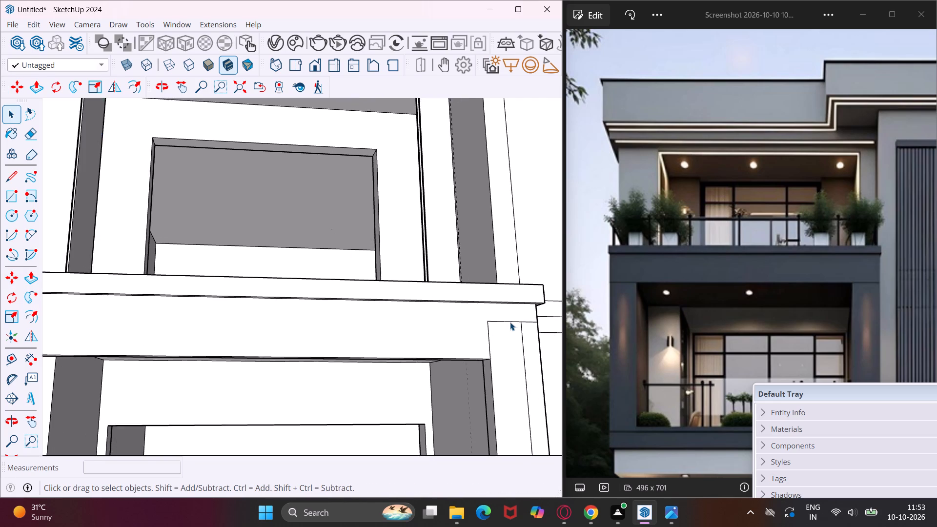
left_click(510, 322)
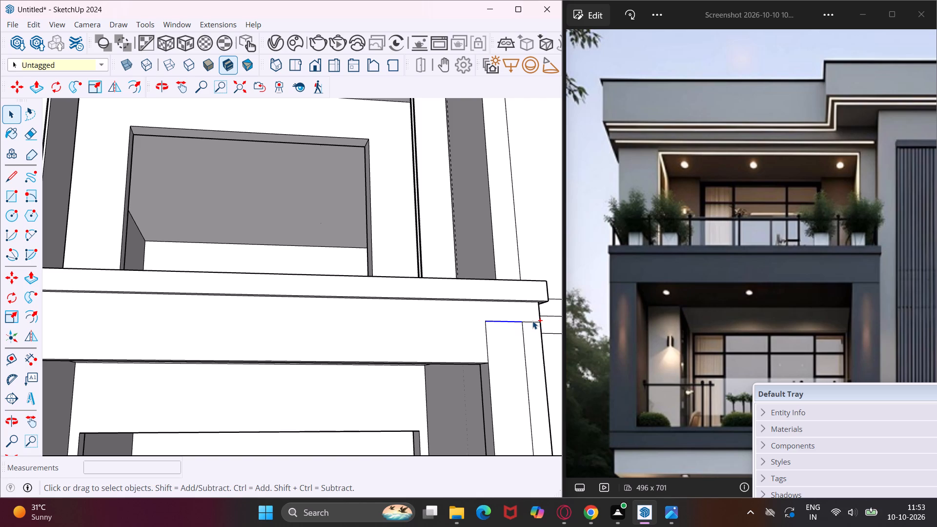
left_click(531, 322, "ctrl")
key("m")
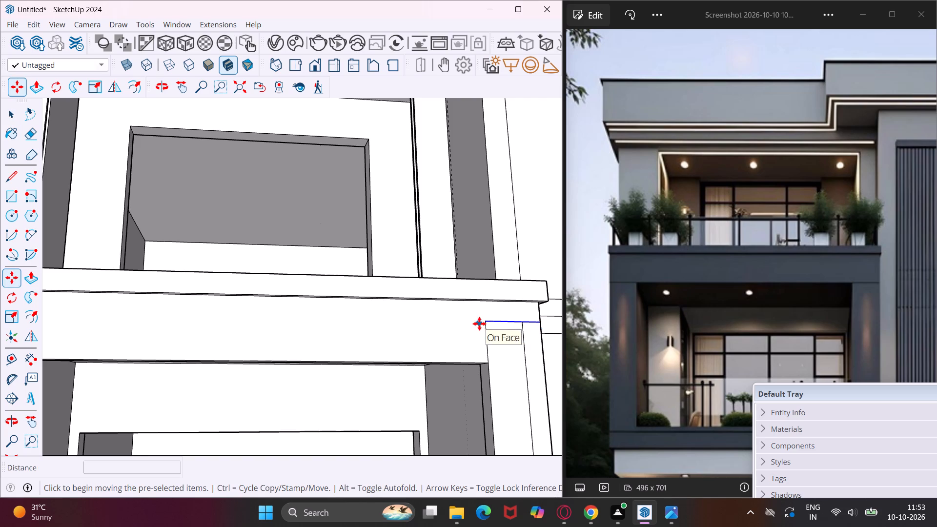
left_click(487, 322)
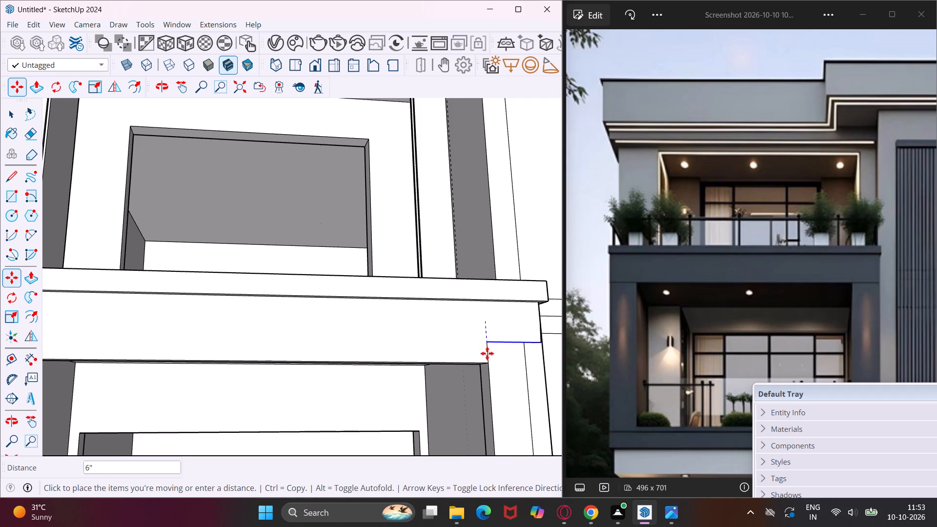
left_click(487, 365)
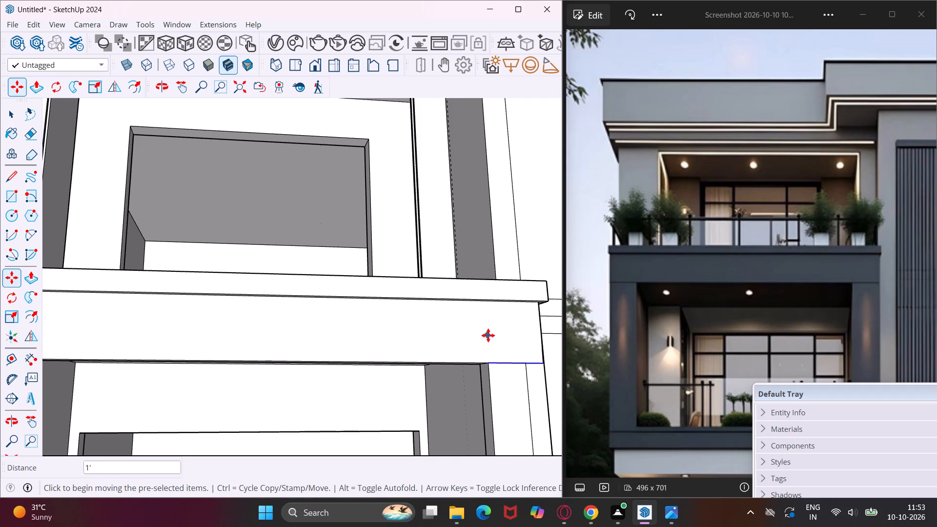
scroll(488, 335, "down", 5)
key("Escape")
key("space")
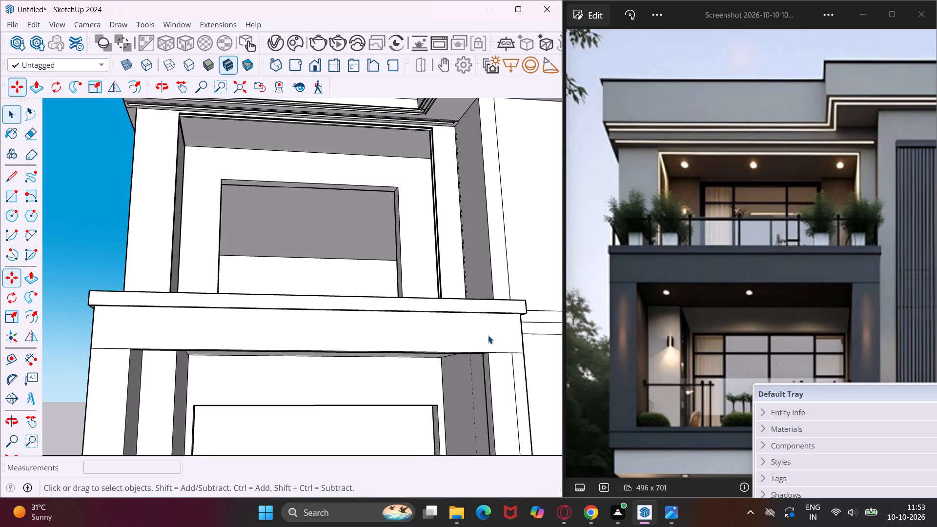
Examine both balconies from below and the whole facade, comparing them with the full reference image.
middle_click_drag(418, 353, 435, 272)
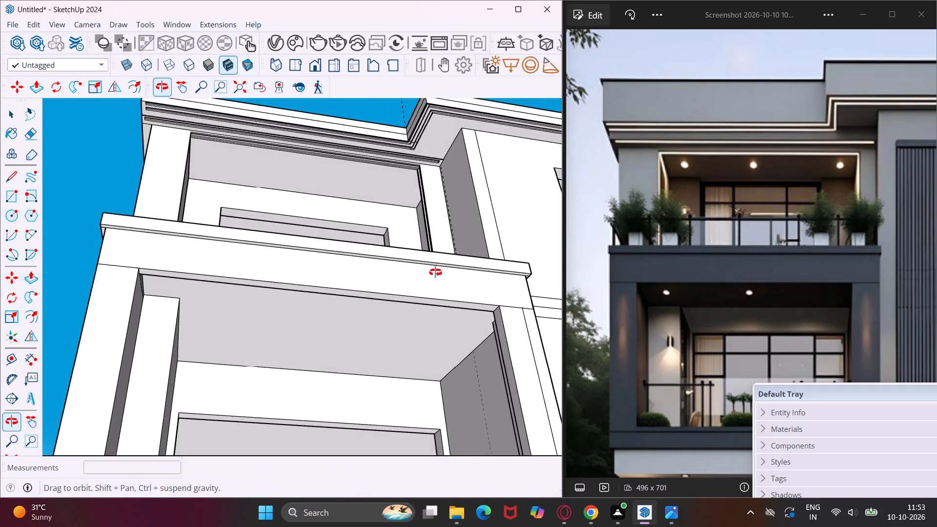
middle_click_drag(435, 272, 435, 265)
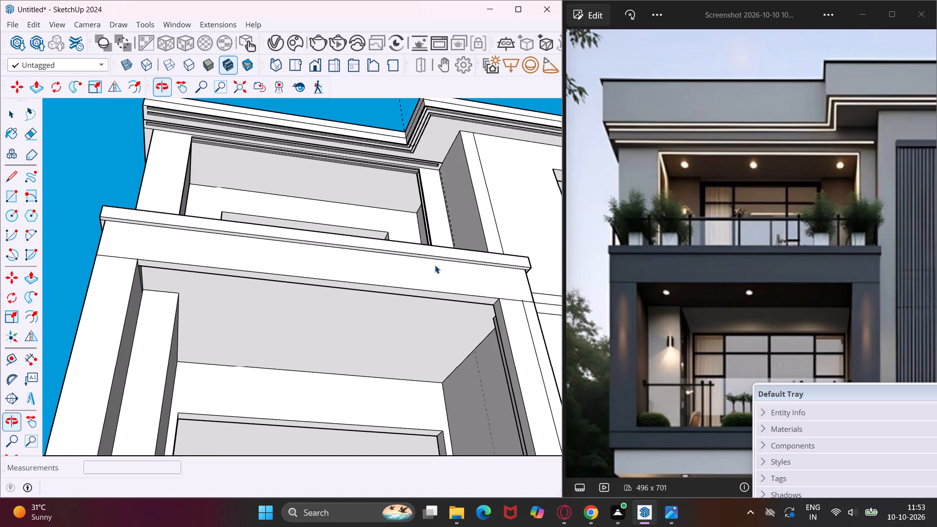
middle_click_drag(320, 310, 334, 248)
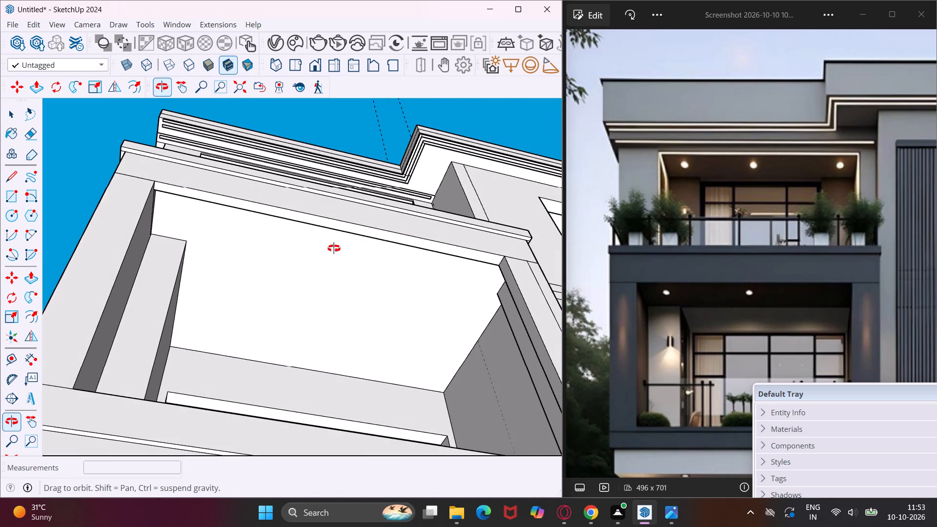
middle_click_drag(334, 248, 288, 347)
scroll(163, 334, "up", 1)
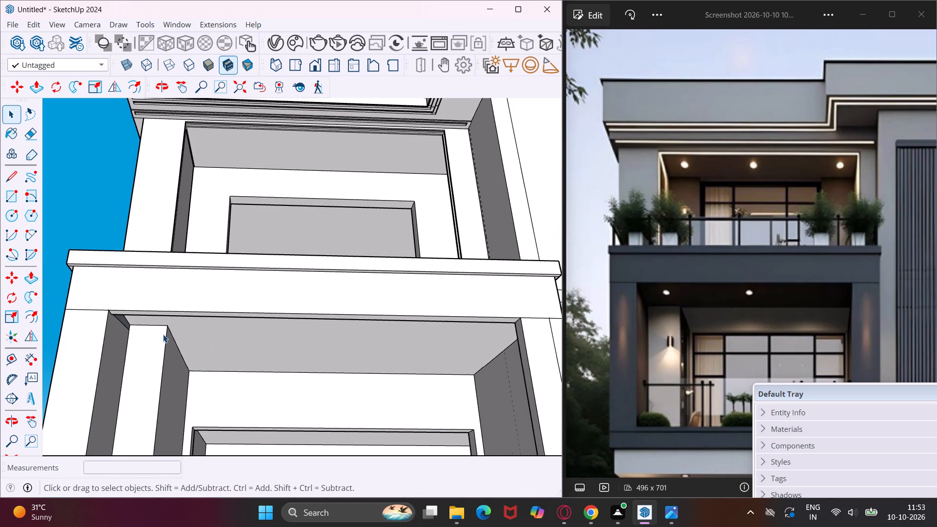
scroll(163, 334, "down", 6)
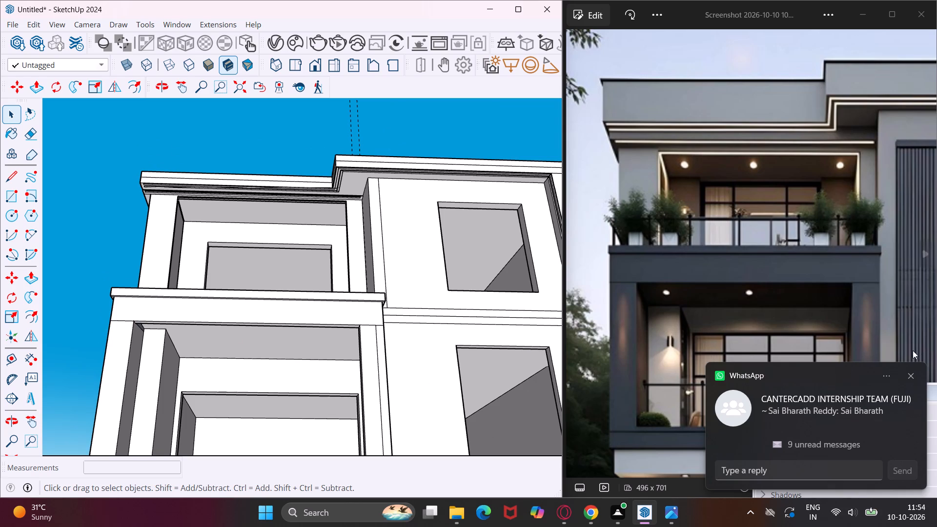
left_click(913, 375)
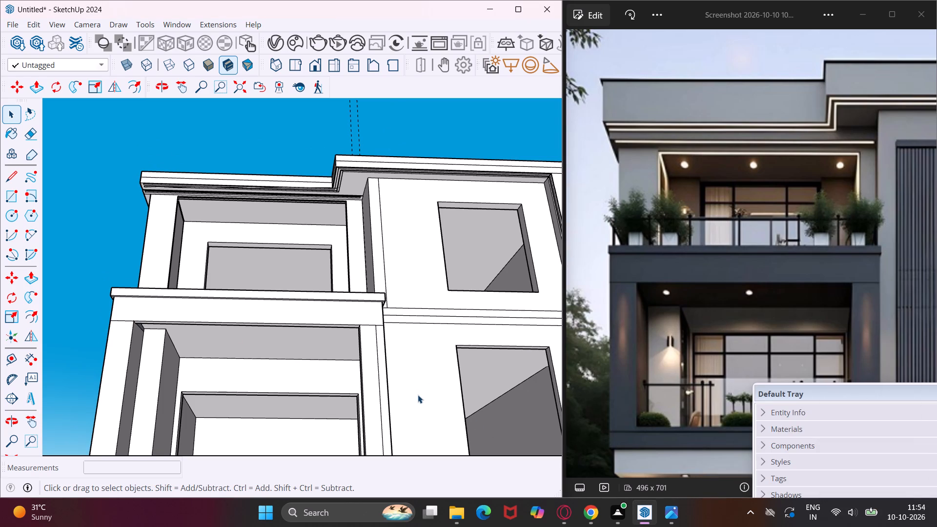
middle_click_drag(398, 381, 426, 386)
scroll(411, 349, "down", 2)
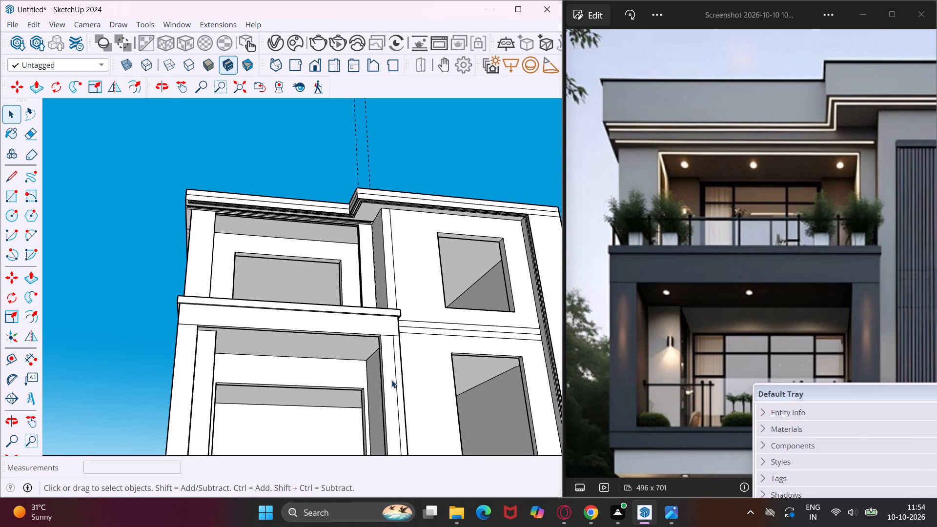
middle_click_drag(390, 383, 326, 374)
scroll(819, 249, "down", 1)
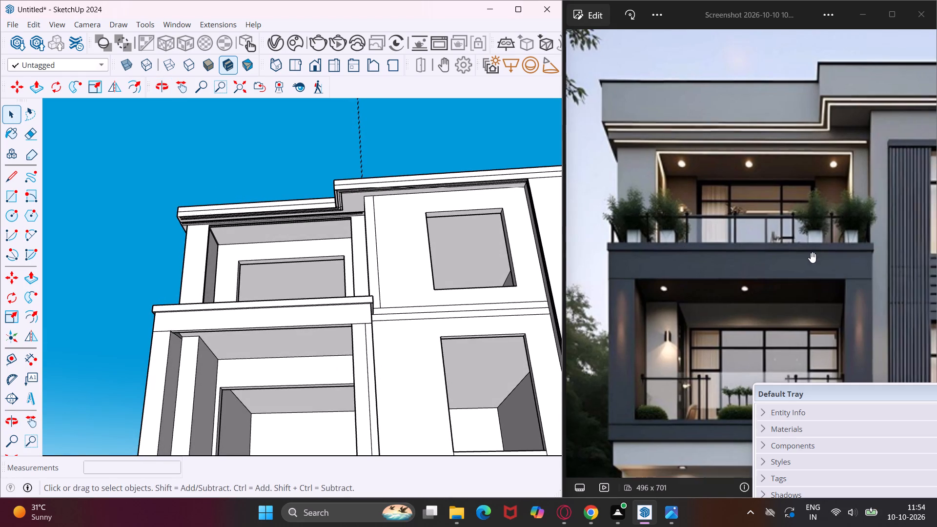
scroll(811, 252, "down", 3)
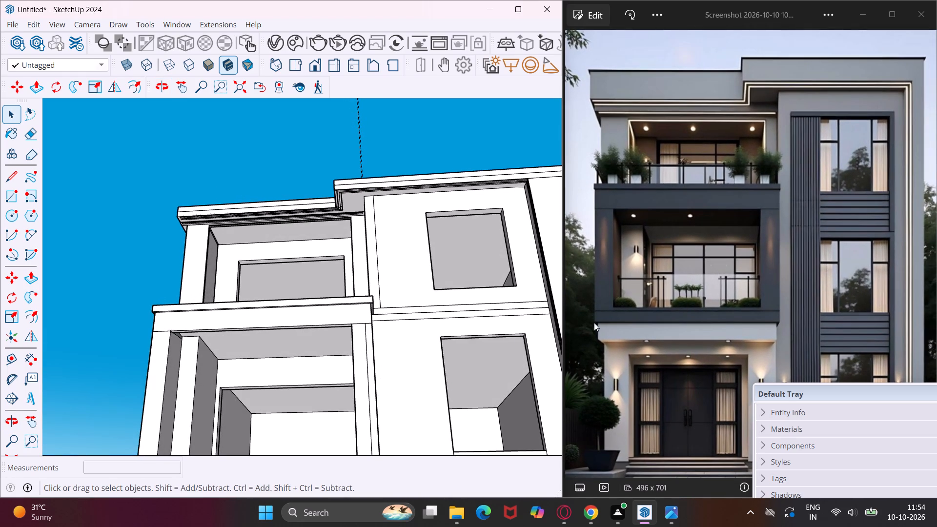
scroll(345, 362, "down", 11)
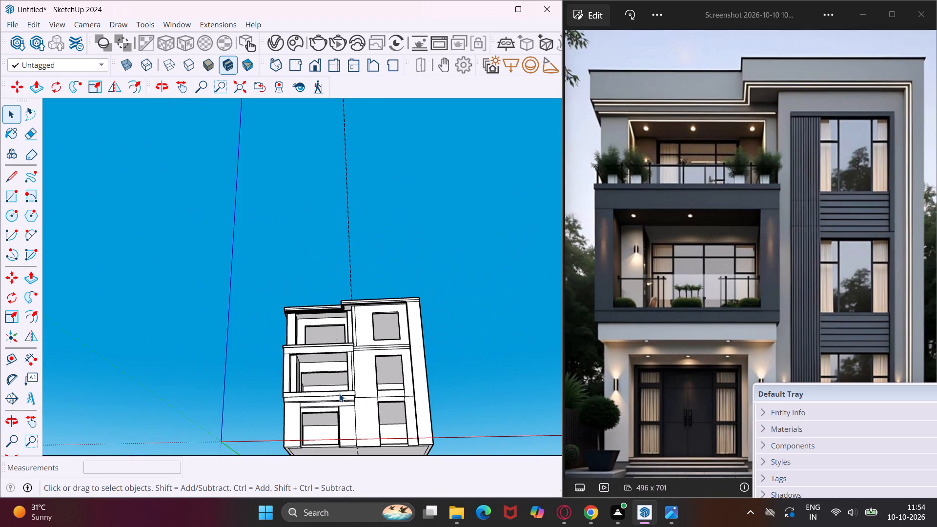
middle_click_drag(339, 393, 299, 418)
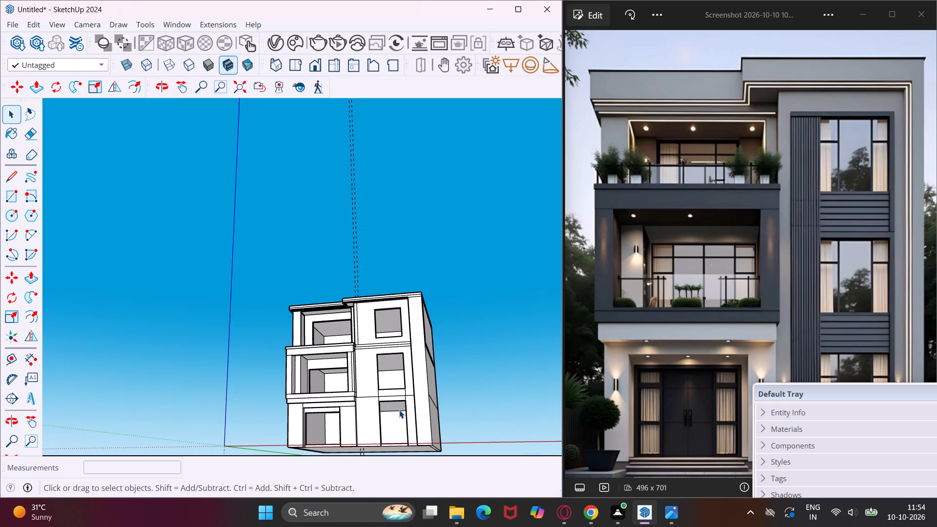
middle_click_drag(399, 410, 431, 460)
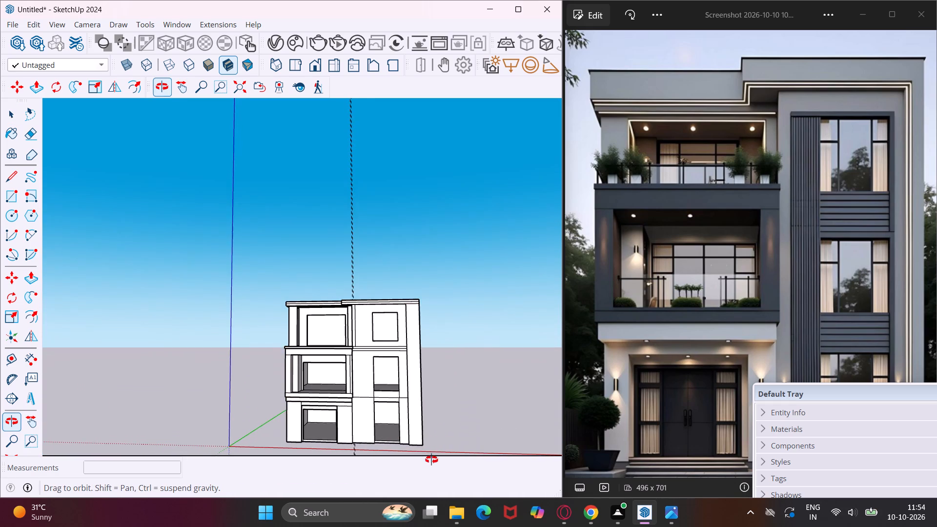
middle_click_drag(431, 460, 432, 460)
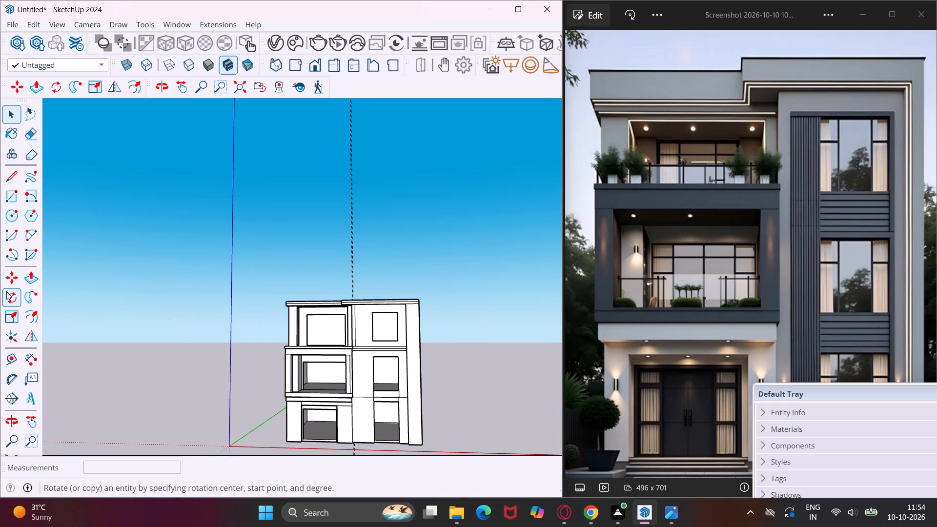
Place a vertical guide 2' from the edge where the lower balcony meets the windowed wall, toward the windows.
left_click(11, 364)
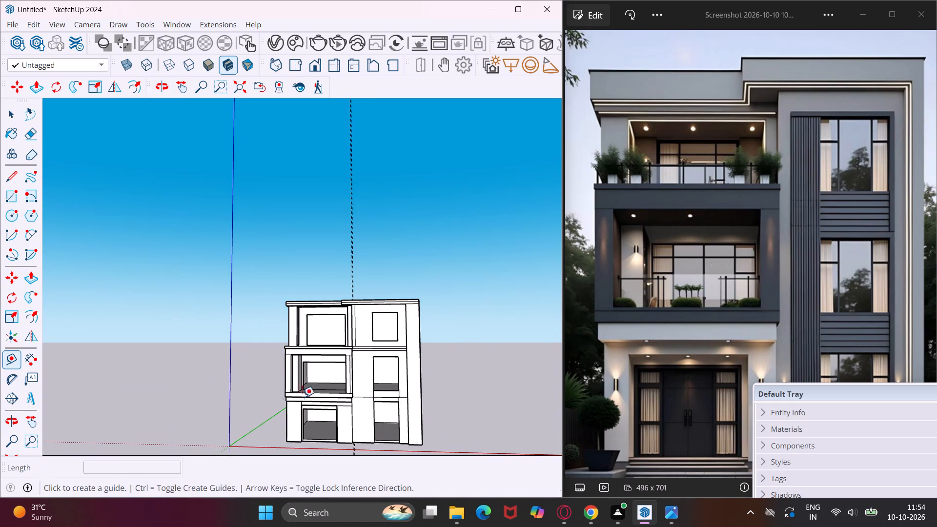
scroll(375, 385, "up", 8)
middle_click_drag(353, 378, 333, 382)
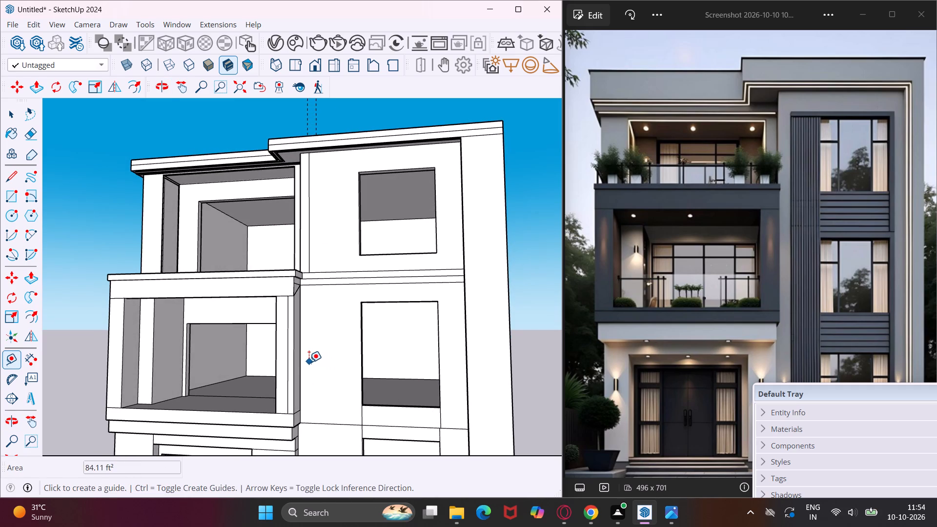
left_click(301, 371)
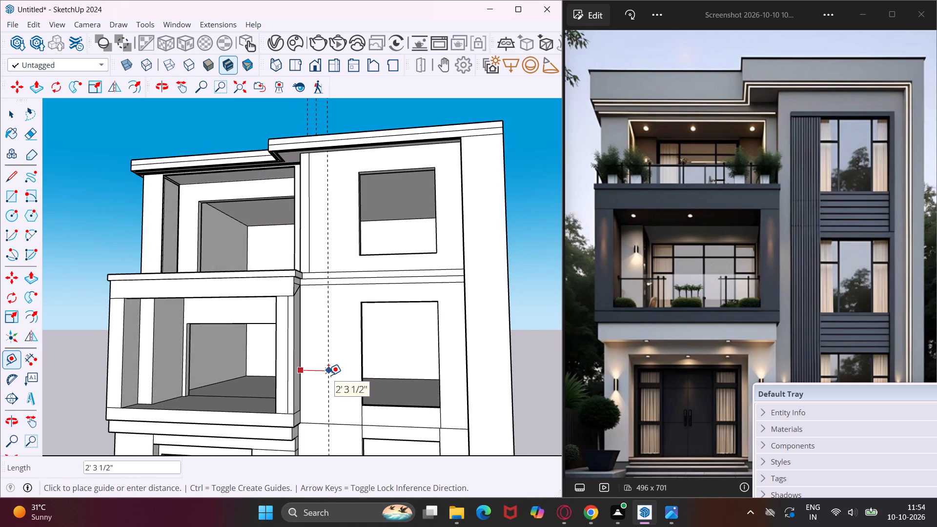
type("2'")
key("Return")
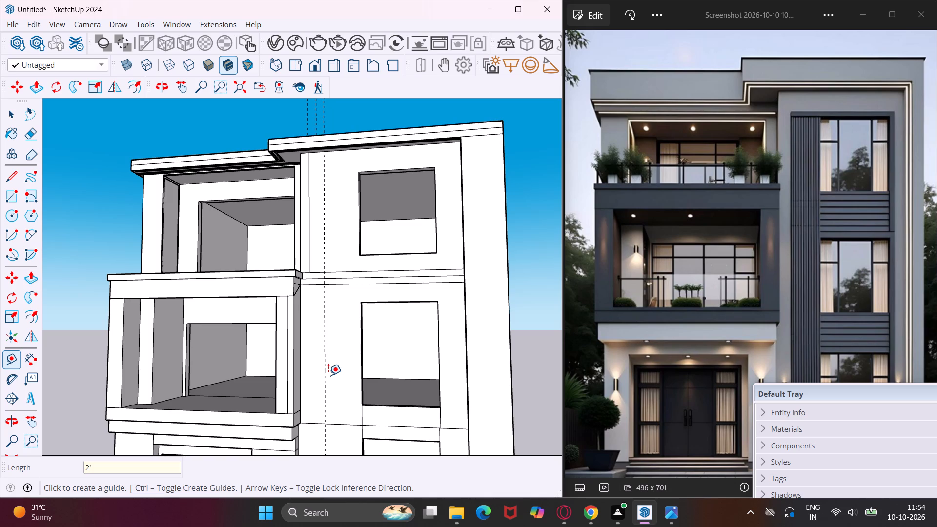
middle_click_drag(328, 375, 334, 377)
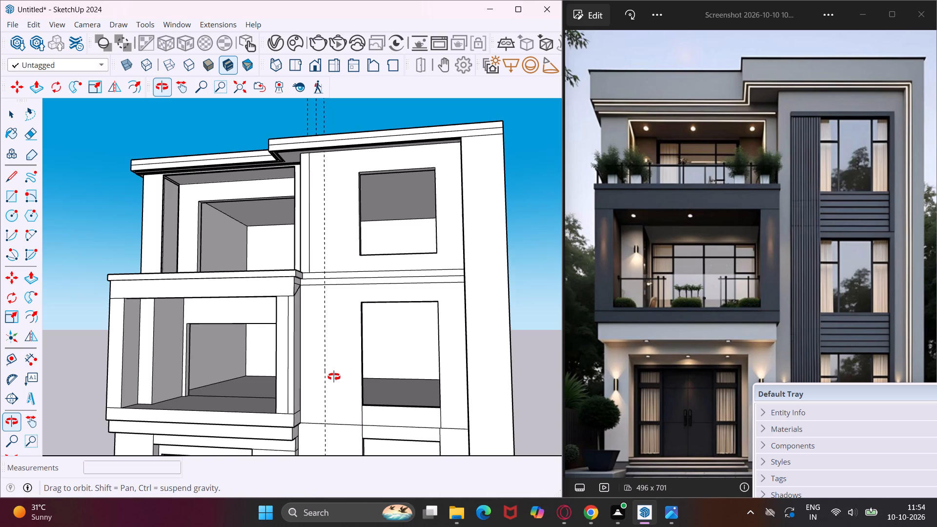
middle_click_drag(334, 377, 375, 382)
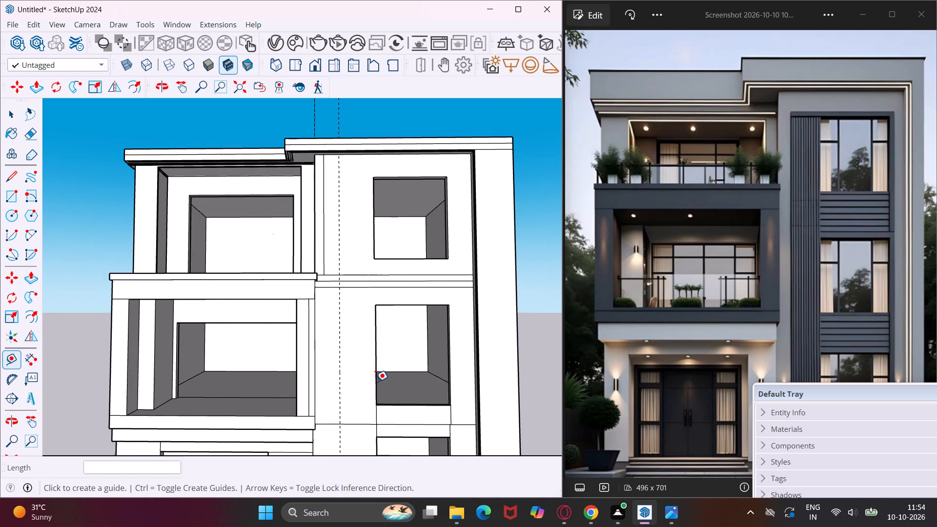
key("Escape")
key("space")
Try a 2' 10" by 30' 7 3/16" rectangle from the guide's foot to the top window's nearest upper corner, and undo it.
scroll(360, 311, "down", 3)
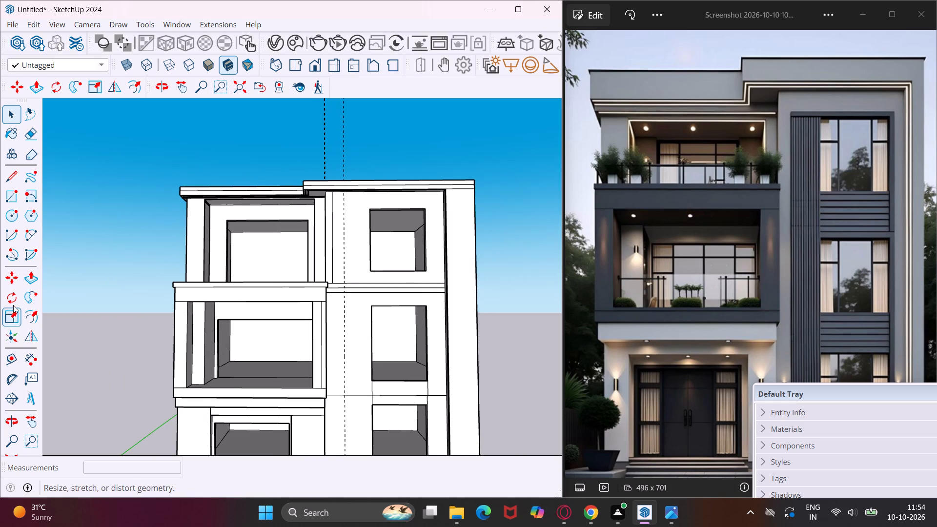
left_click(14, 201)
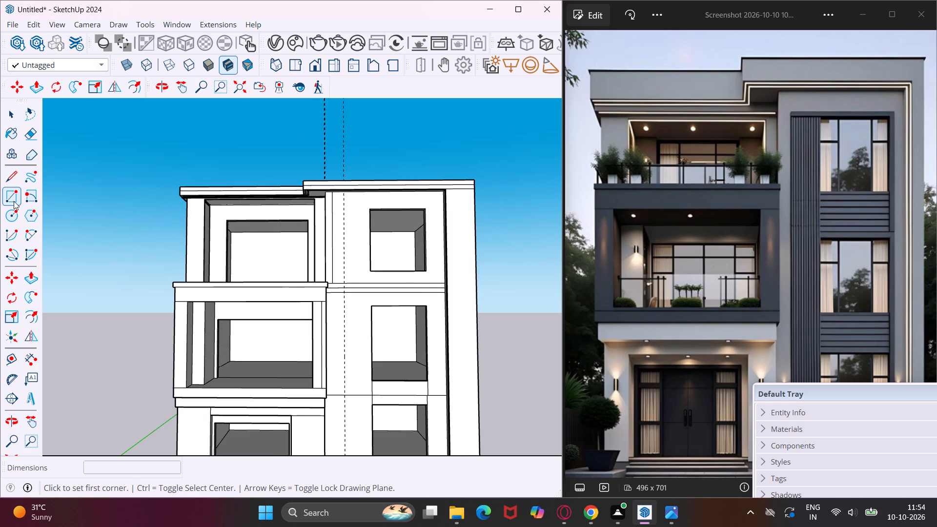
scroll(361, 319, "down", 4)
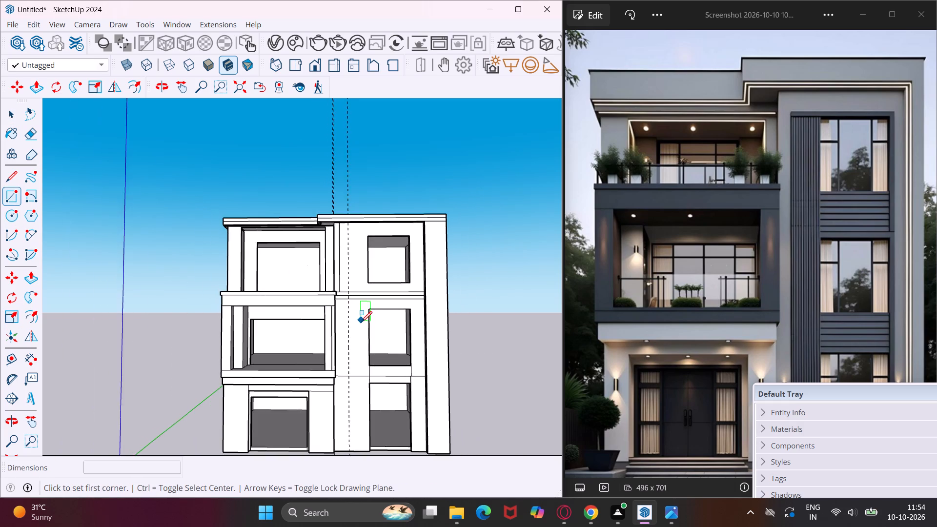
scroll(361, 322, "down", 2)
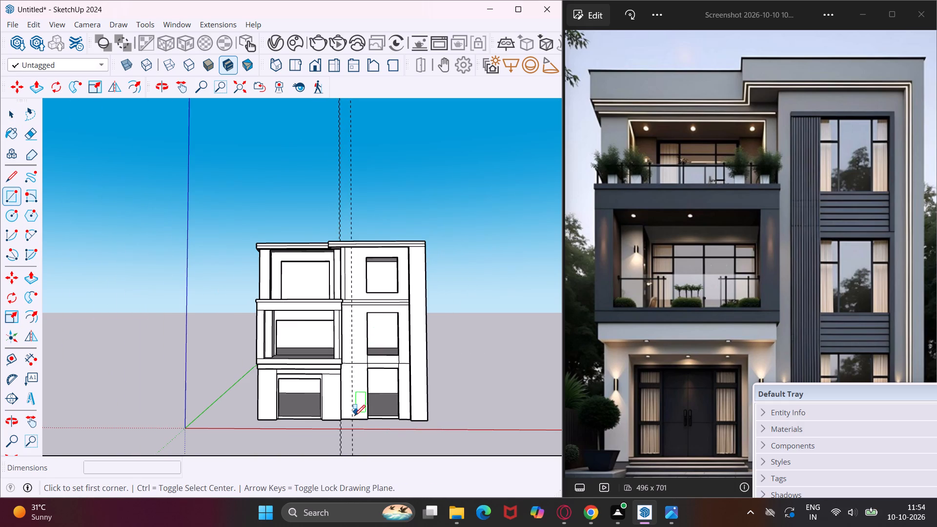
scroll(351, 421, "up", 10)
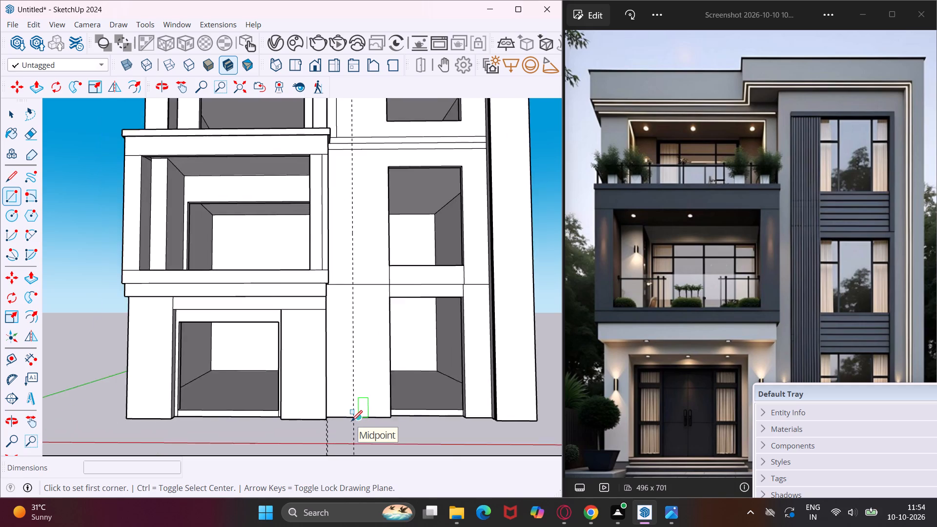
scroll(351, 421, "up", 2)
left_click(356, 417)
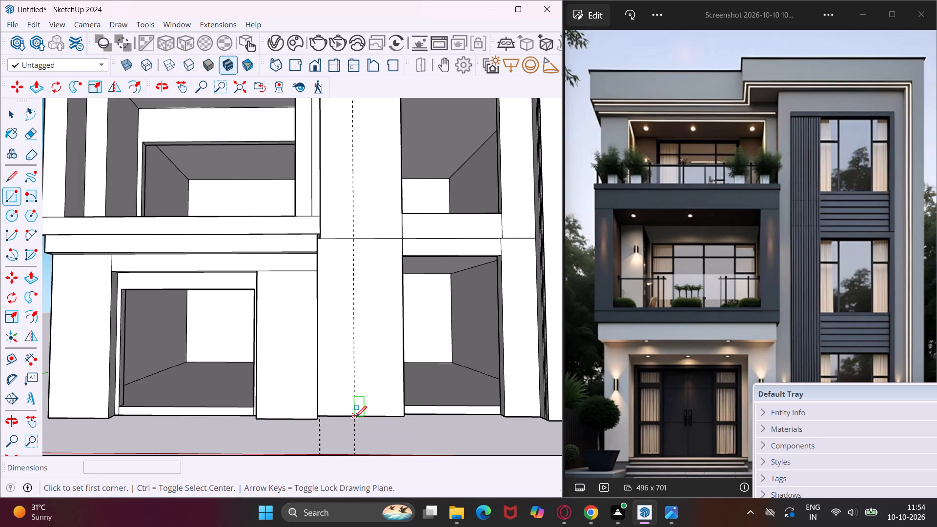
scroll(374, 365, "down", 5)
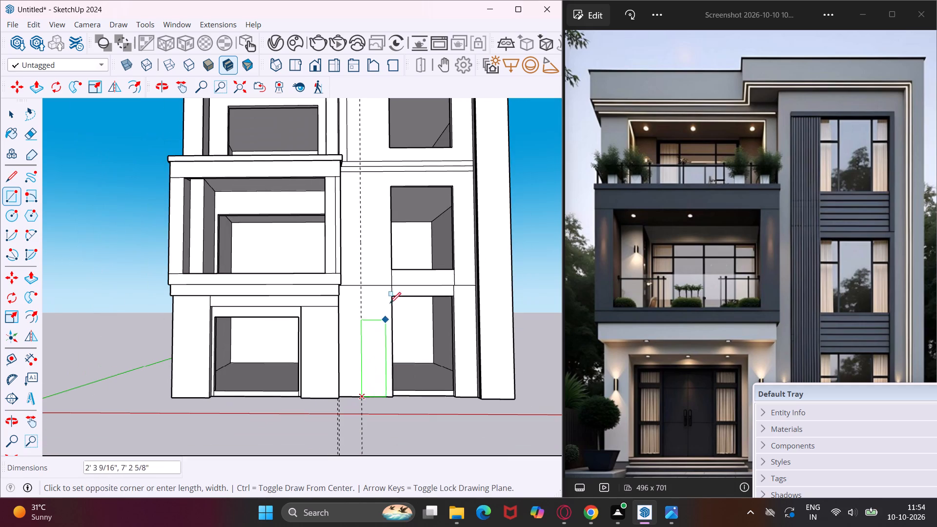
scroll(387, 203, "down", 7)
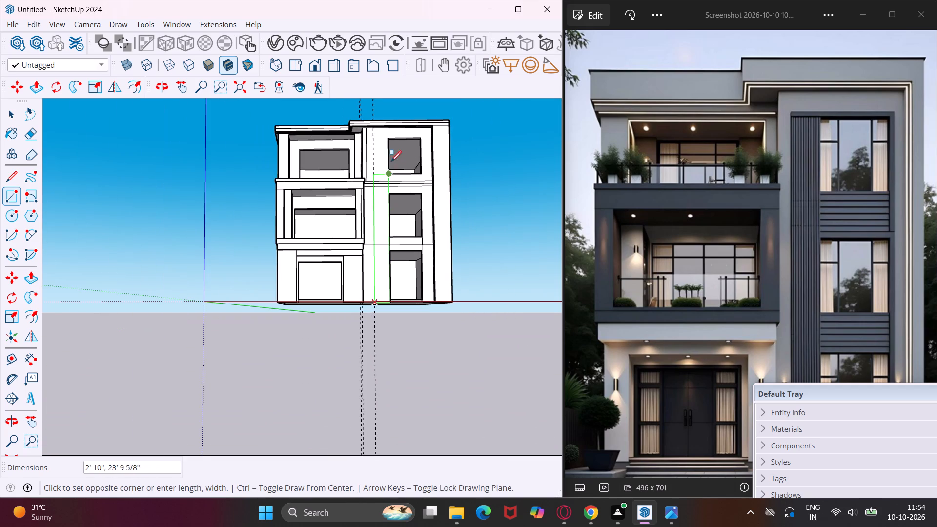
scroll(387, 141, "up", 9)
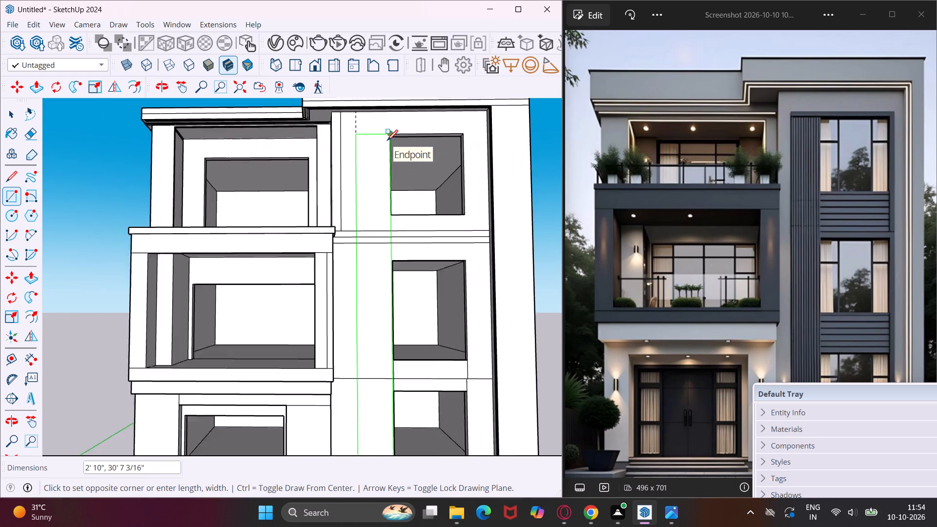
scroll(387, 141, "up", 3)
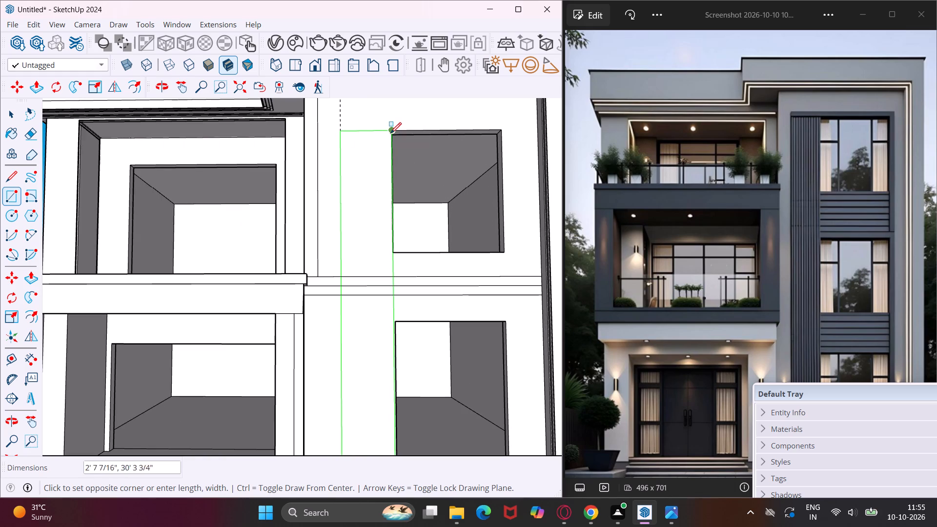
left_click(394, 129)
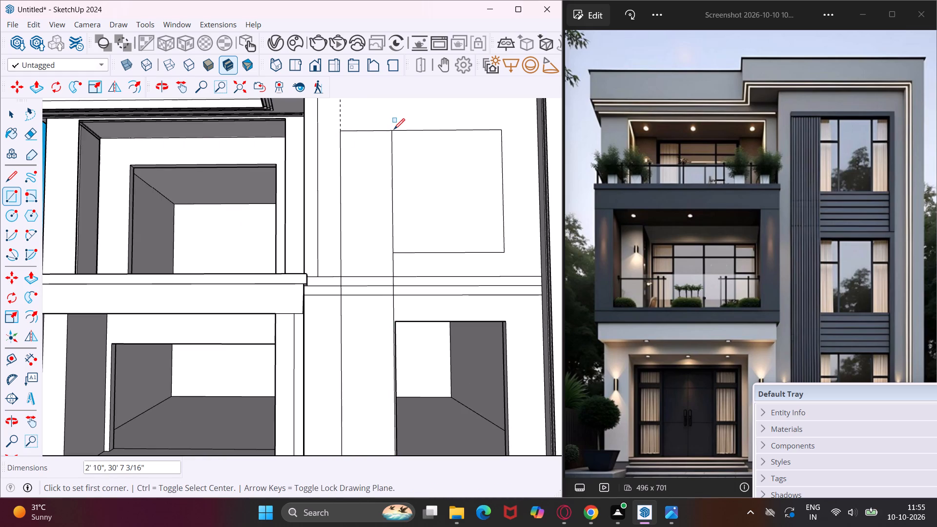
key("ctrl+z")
Draw a rectangle about 2' 9 1/2" by 30' 7 3/16" from the guide's foot to just short of the top window's upper corner.
scroll(392, 133, "down", 5)
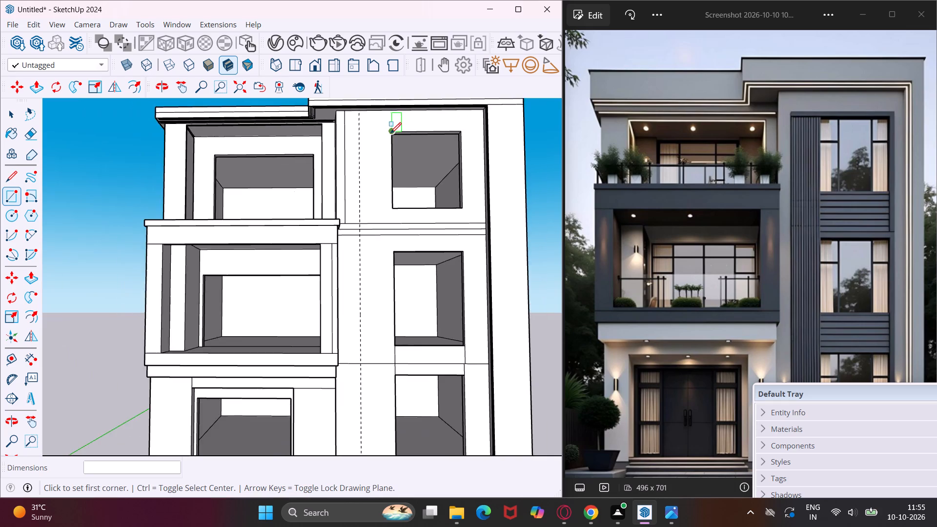
scroll(382, 134, "down", 6)
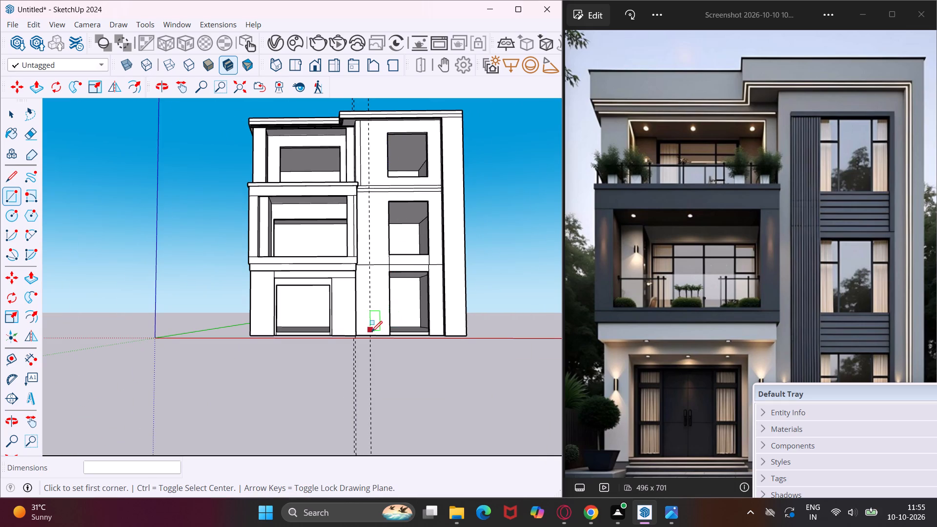
scroll(370, 339, "up", 8)
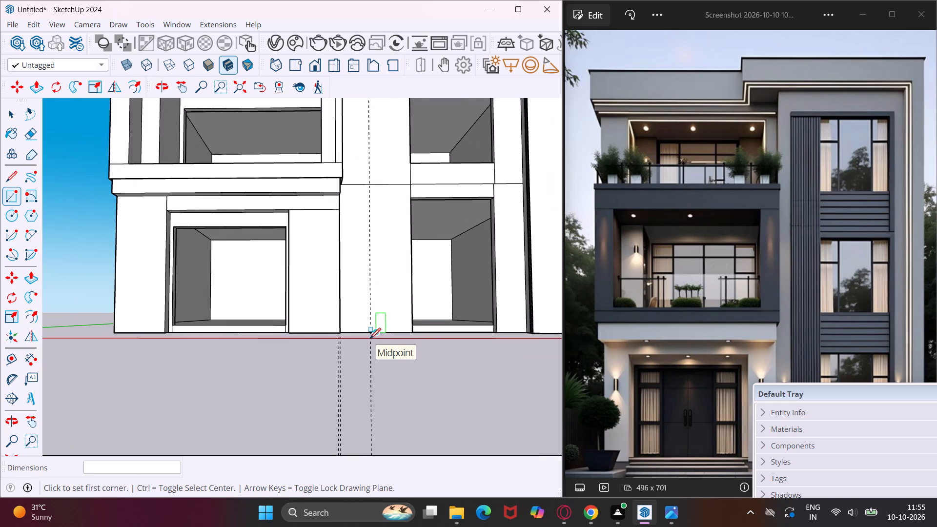
scroll(370, 339, "up", 3)
left_click(371, 332)
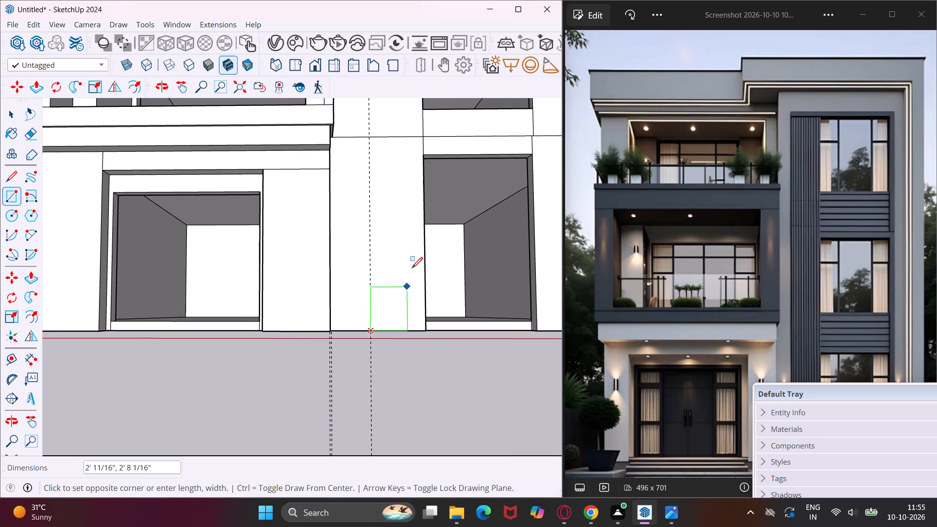
middle_click_drag(419, 133, 416, 269)
scroll(412, 226, "down", 15)
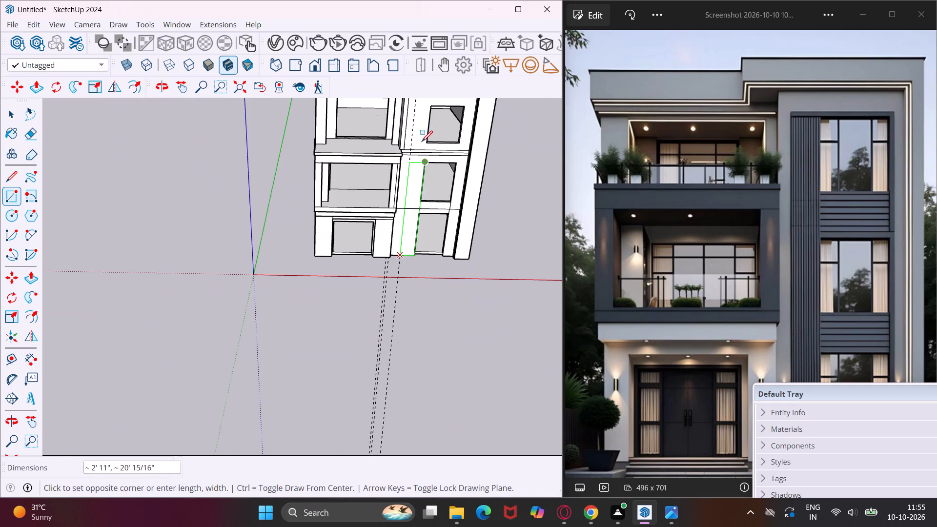
scroll(427, 105, "up", 12)
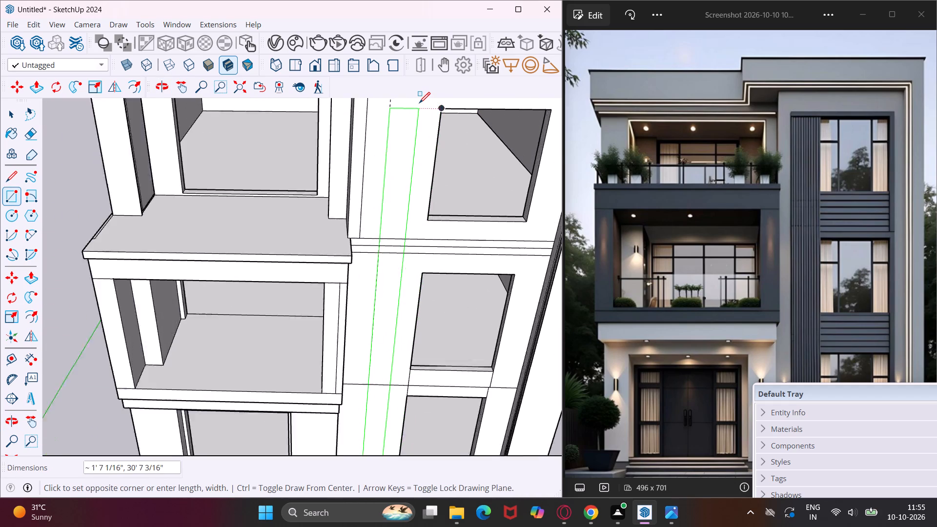
scroll(419, 103, "up", 16)
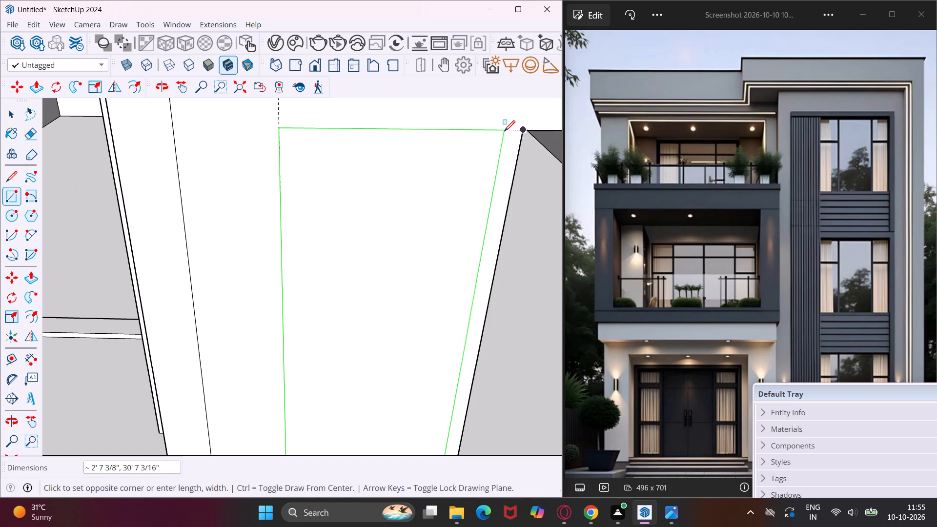
scroll(505, 130, "up", 9)
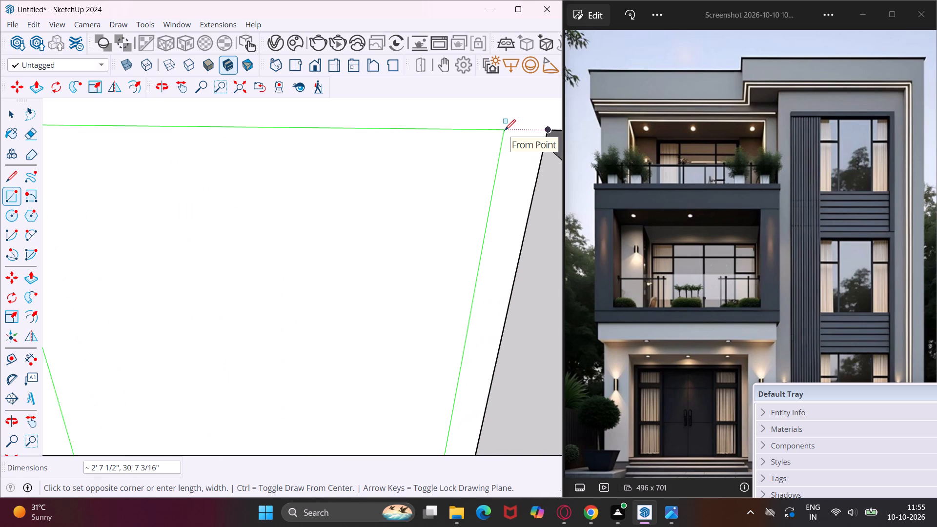
scroll(505, 130, "up", 5)
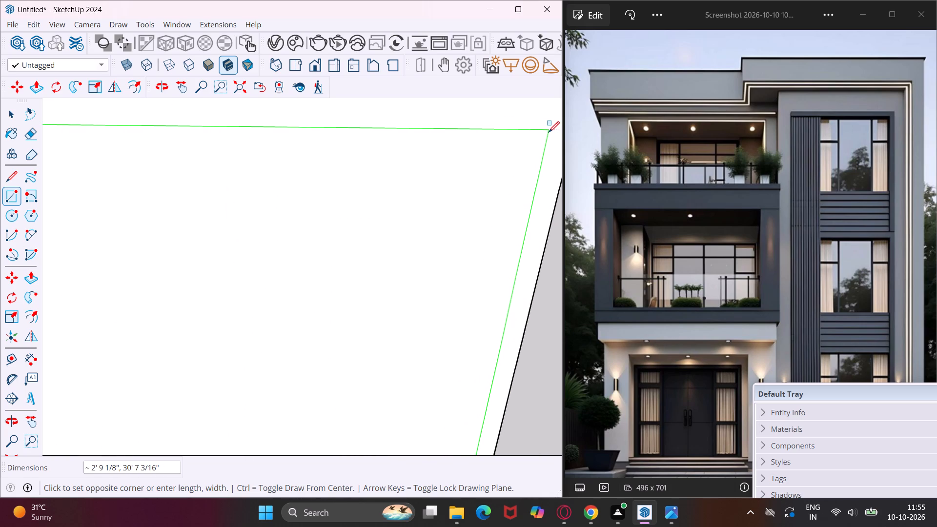
middle_click_drag(553, 130, 466, 111)
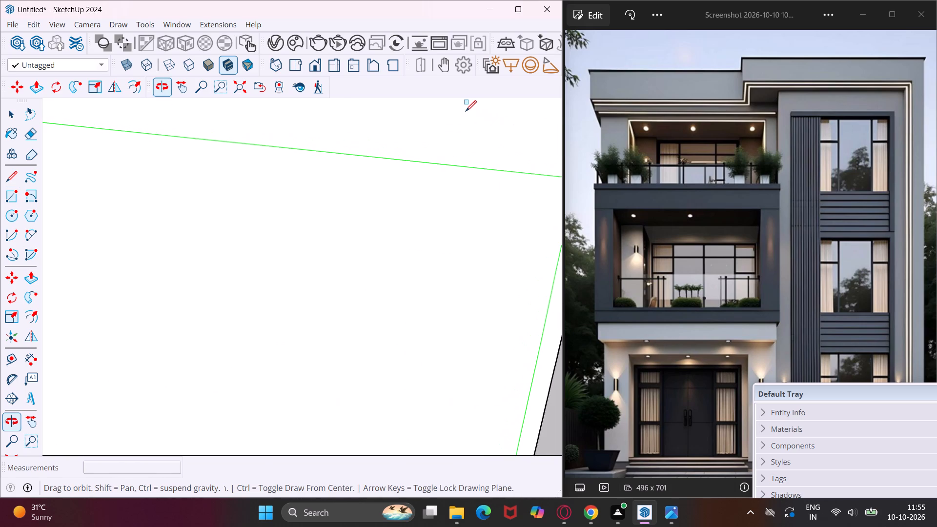
scroll(464, 110, "down", 7)
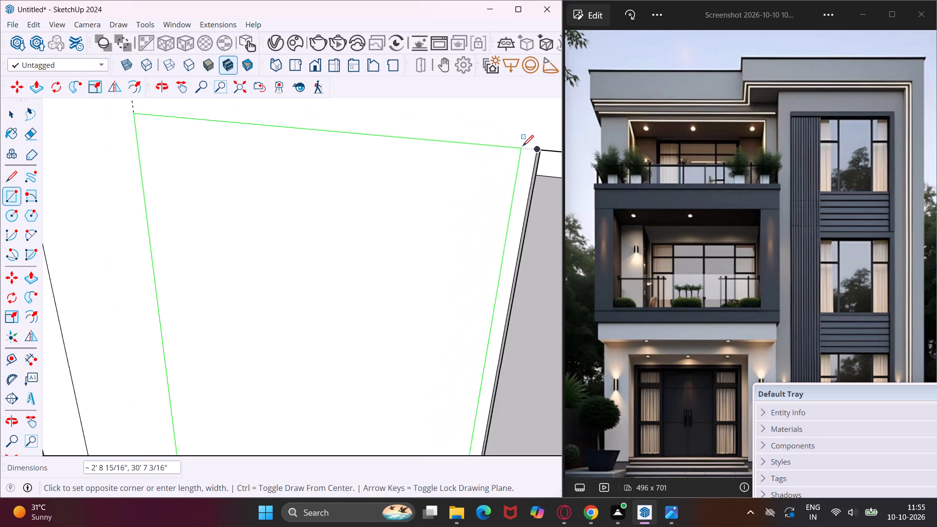
scroll(526, 147, "up", 9)
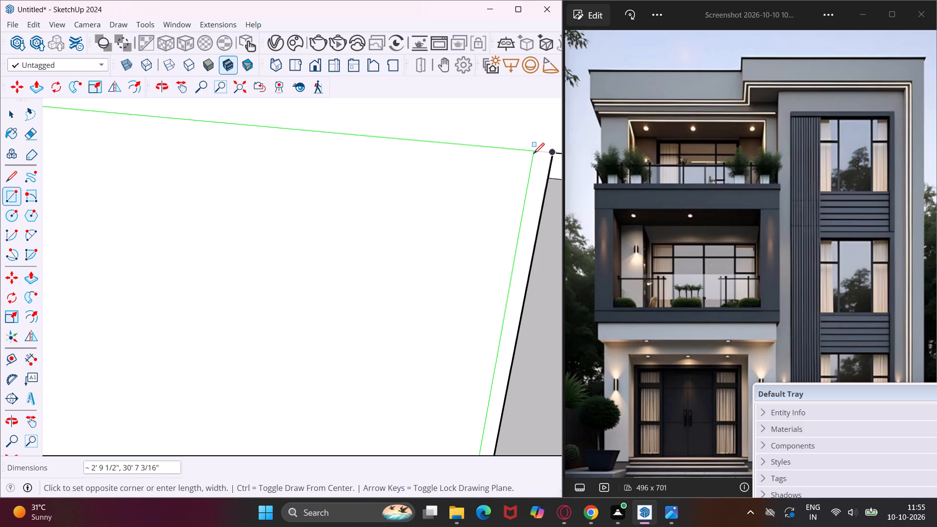
left_click(533, 154)
scroll(500, 162, "down", 7)
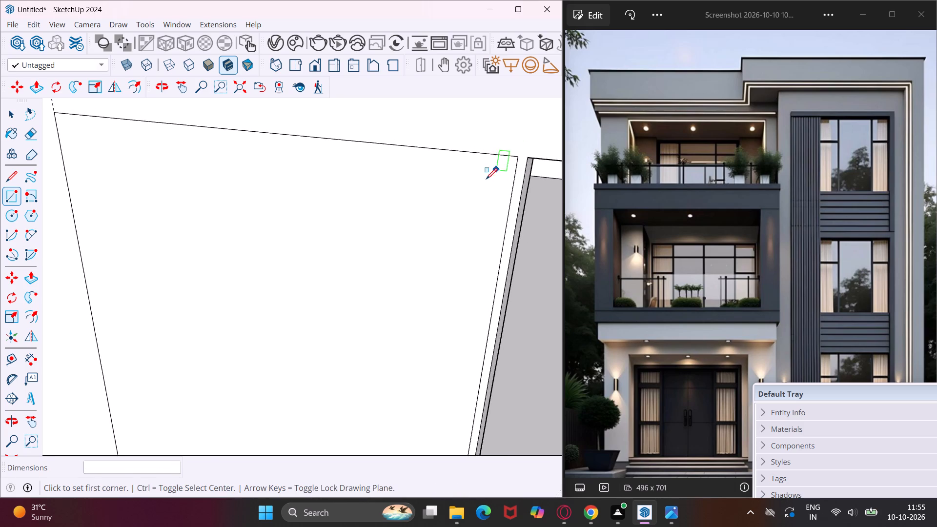
scroll(472, 188, "down", 5)
key("Escape")
key("space")
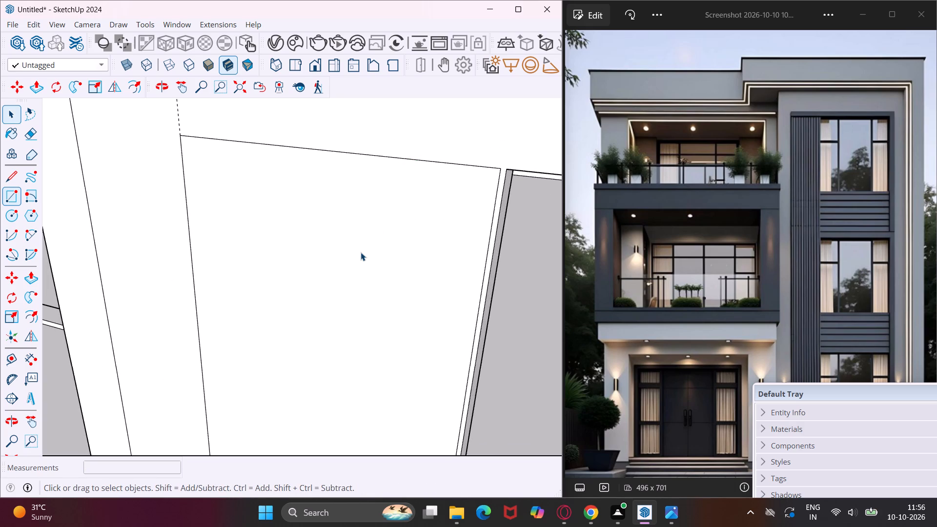
Push/Pull the tall panel face beside the windows outward 3/4".
left_click(361, 252)
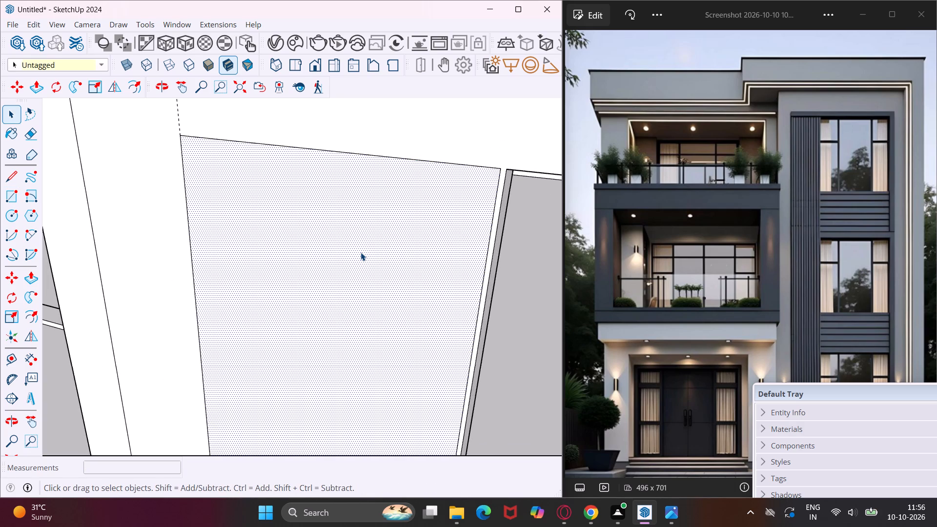
key("p")
left_click(361, 252)
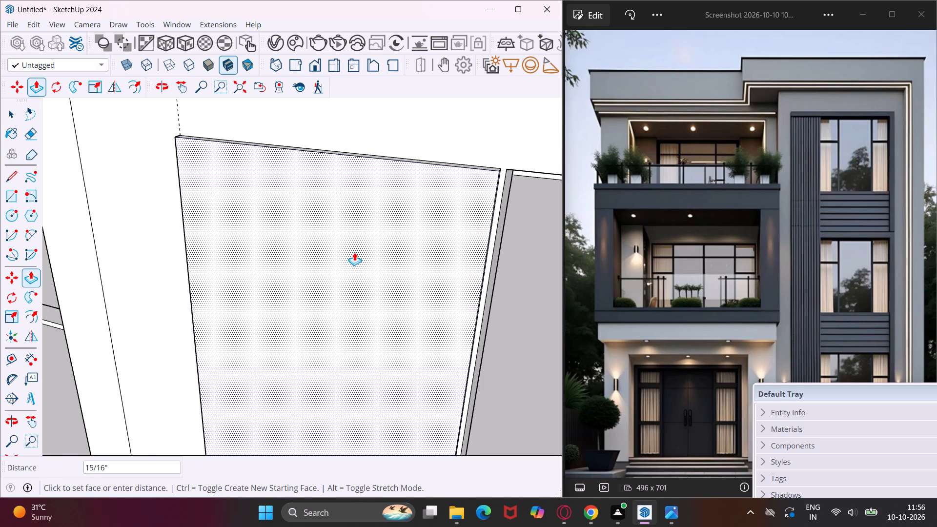
middle_click_drag(354, 252, 482, 143)
scroll(368, 218, "down", 10)
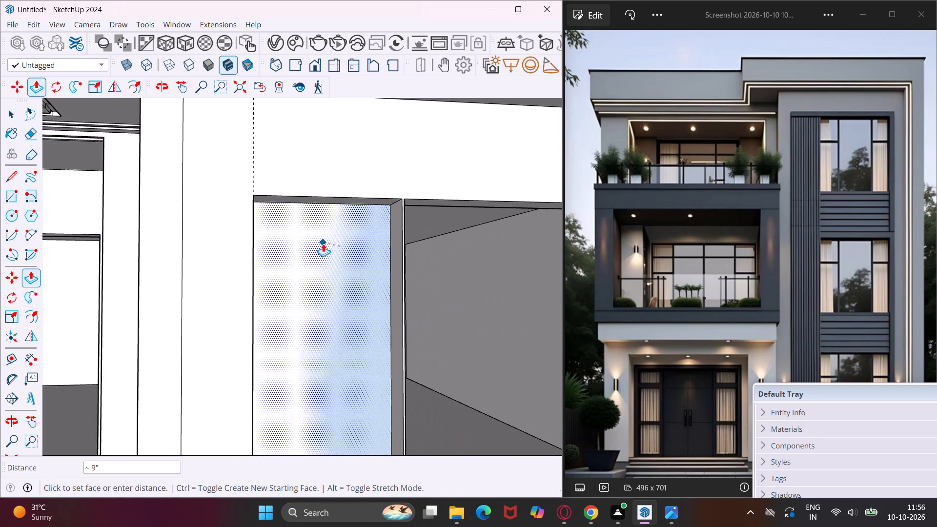
middle_click_drag(323, 244, 383, 244)
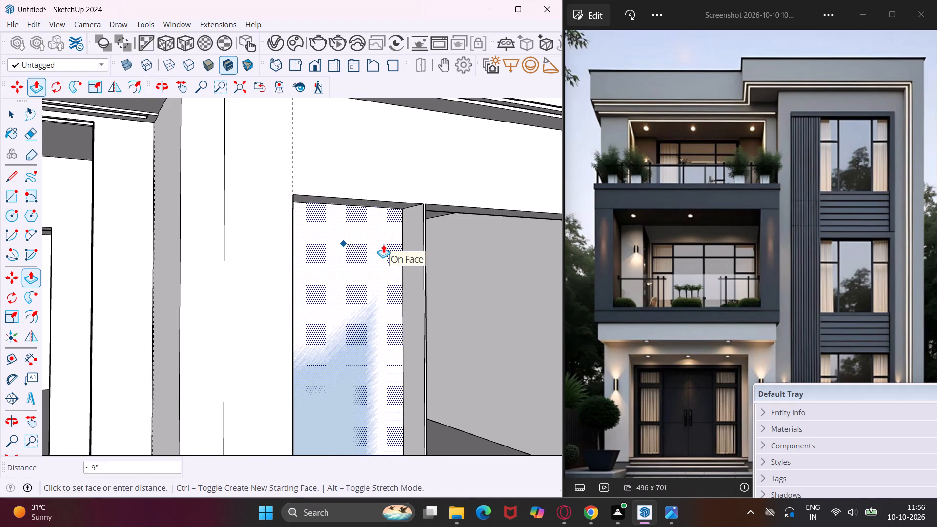
middle_click_drag(391, 245, 475, 259)
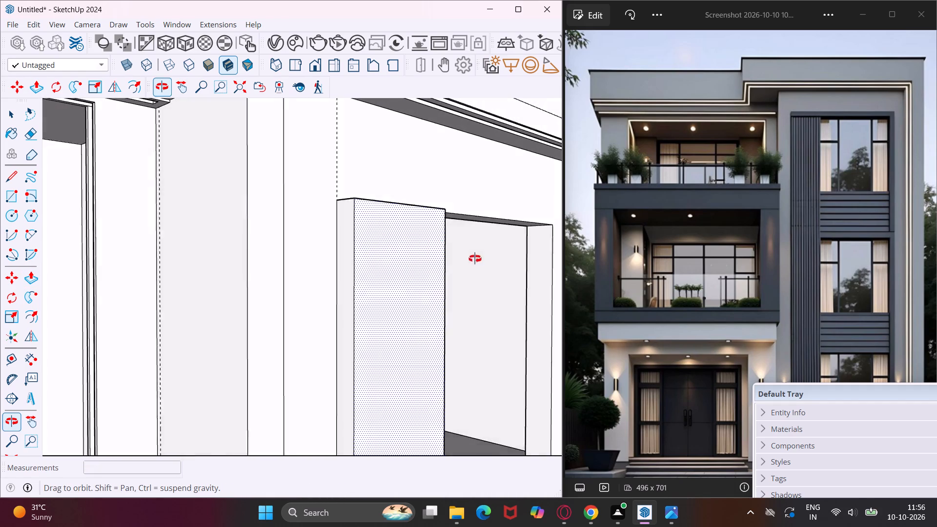
middle_click_drag(475, 259, 480, 263)
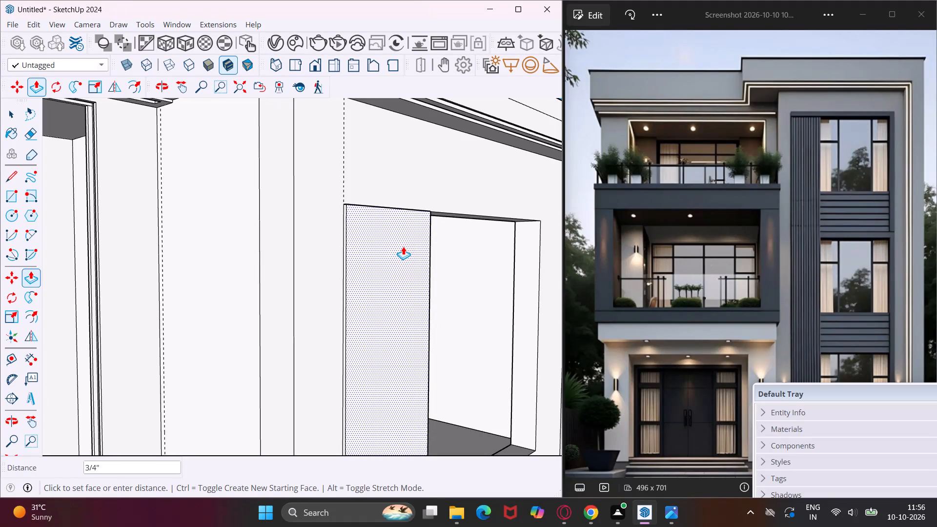
left_click(403, 247)
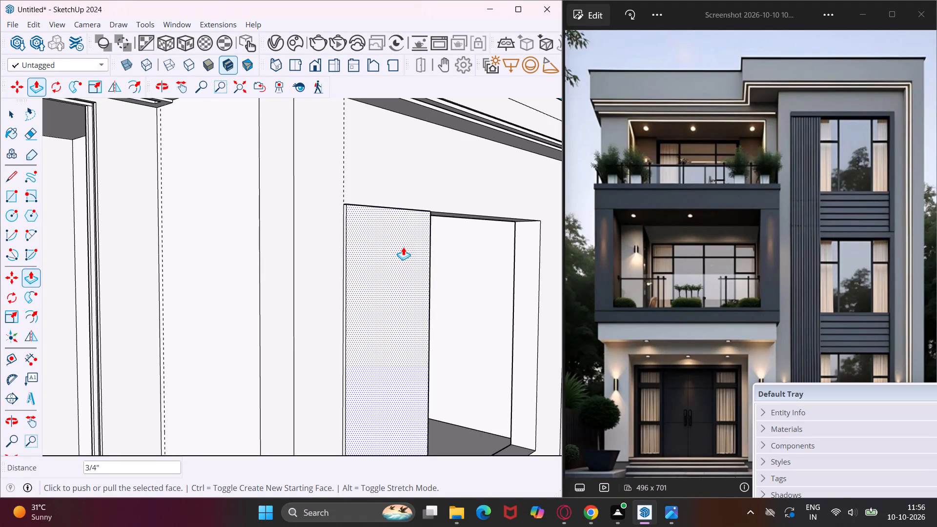
key("Escape")
key("space")
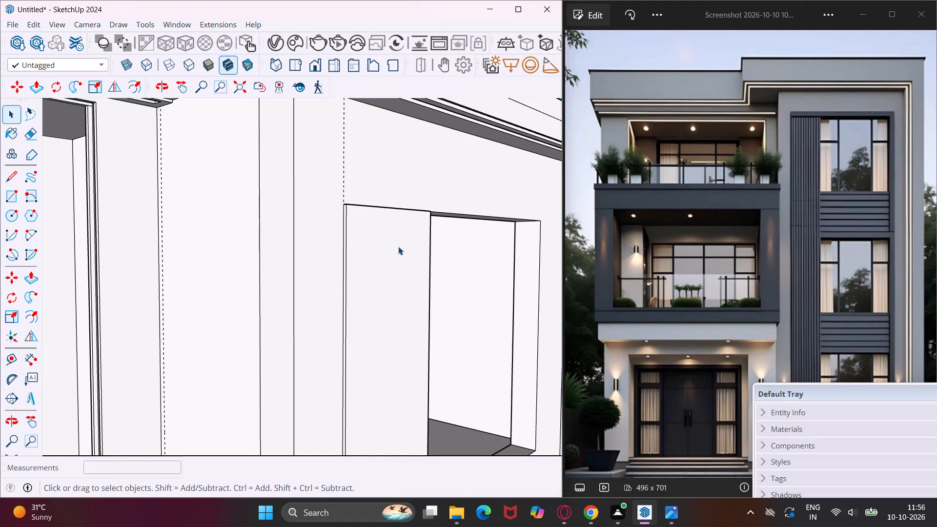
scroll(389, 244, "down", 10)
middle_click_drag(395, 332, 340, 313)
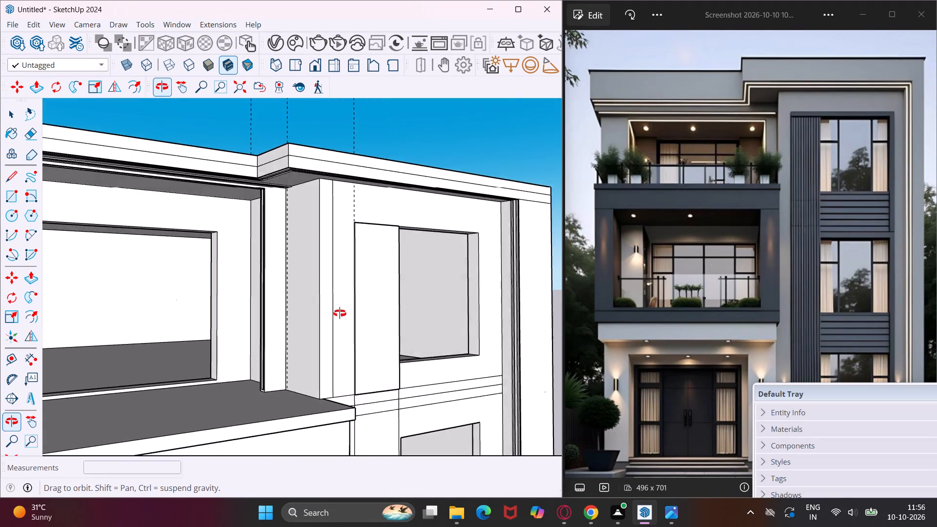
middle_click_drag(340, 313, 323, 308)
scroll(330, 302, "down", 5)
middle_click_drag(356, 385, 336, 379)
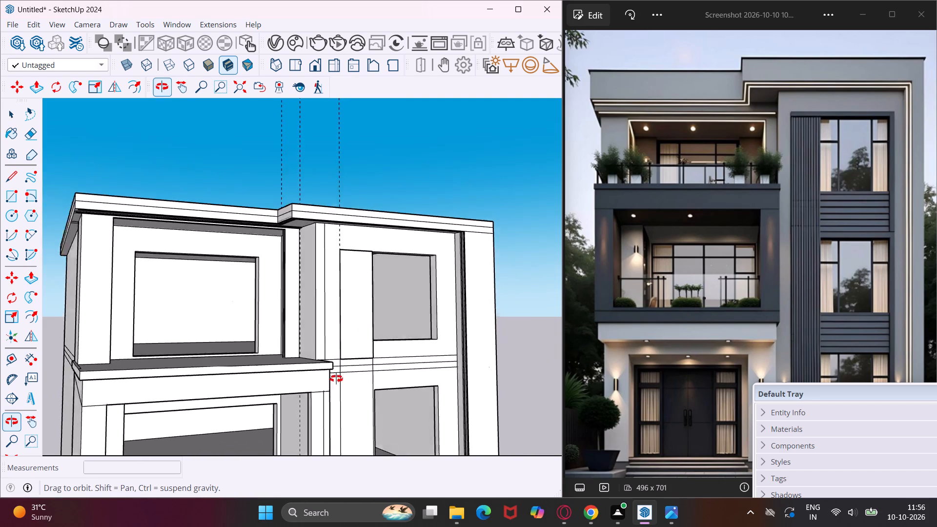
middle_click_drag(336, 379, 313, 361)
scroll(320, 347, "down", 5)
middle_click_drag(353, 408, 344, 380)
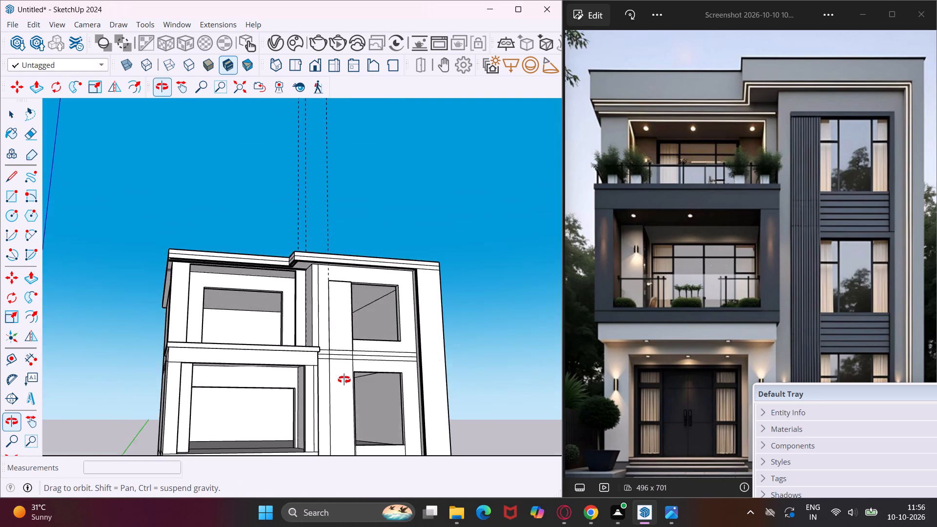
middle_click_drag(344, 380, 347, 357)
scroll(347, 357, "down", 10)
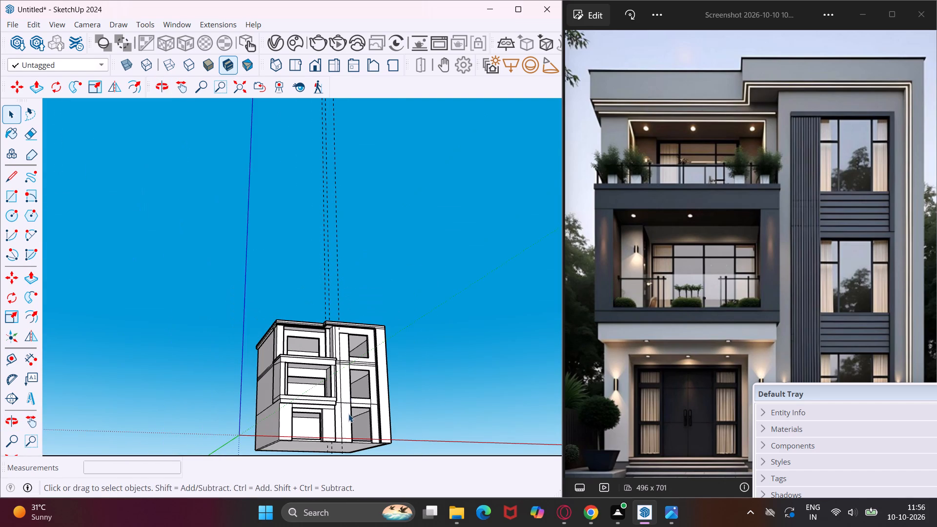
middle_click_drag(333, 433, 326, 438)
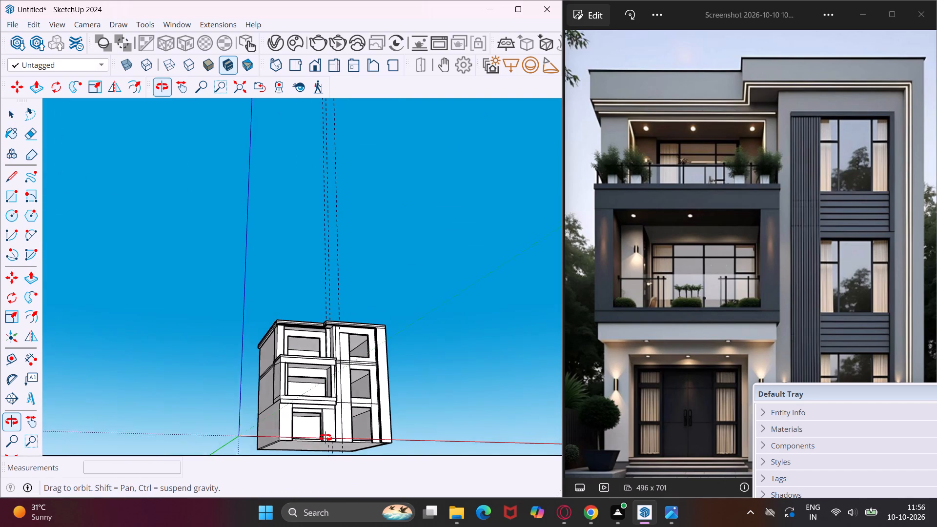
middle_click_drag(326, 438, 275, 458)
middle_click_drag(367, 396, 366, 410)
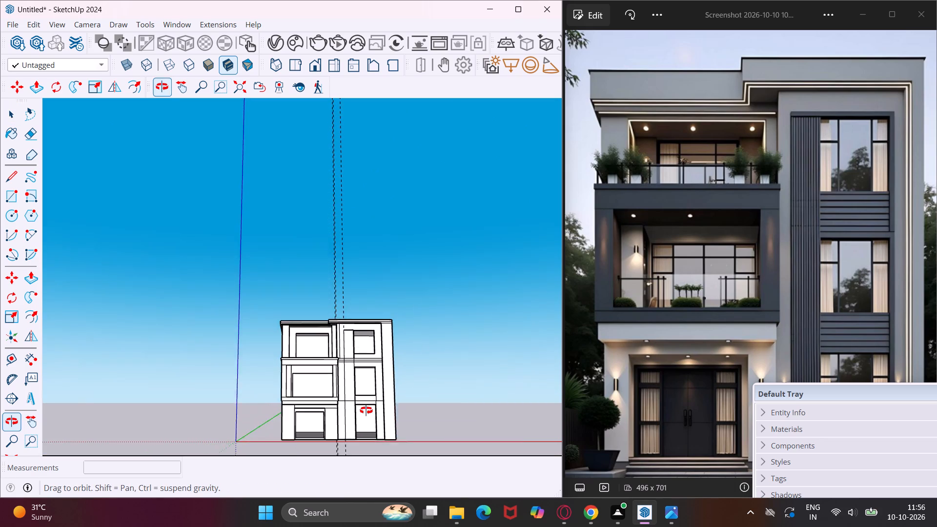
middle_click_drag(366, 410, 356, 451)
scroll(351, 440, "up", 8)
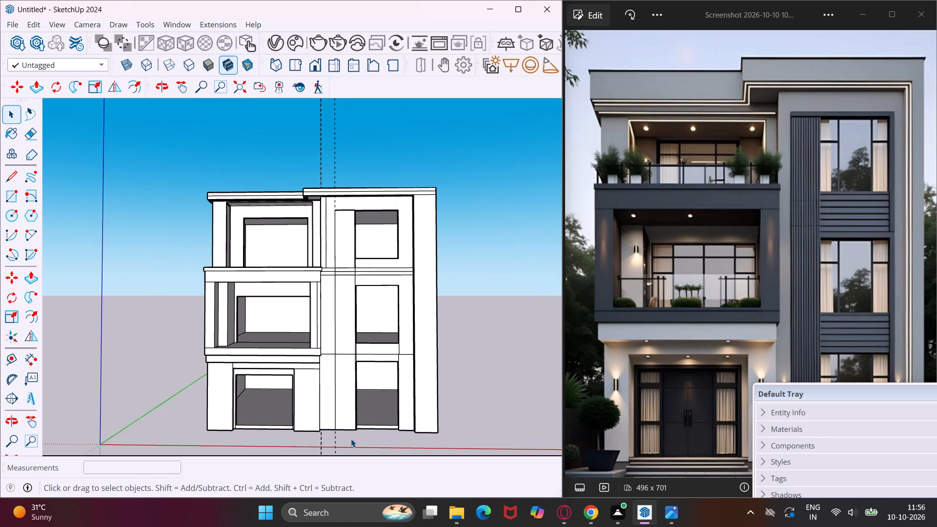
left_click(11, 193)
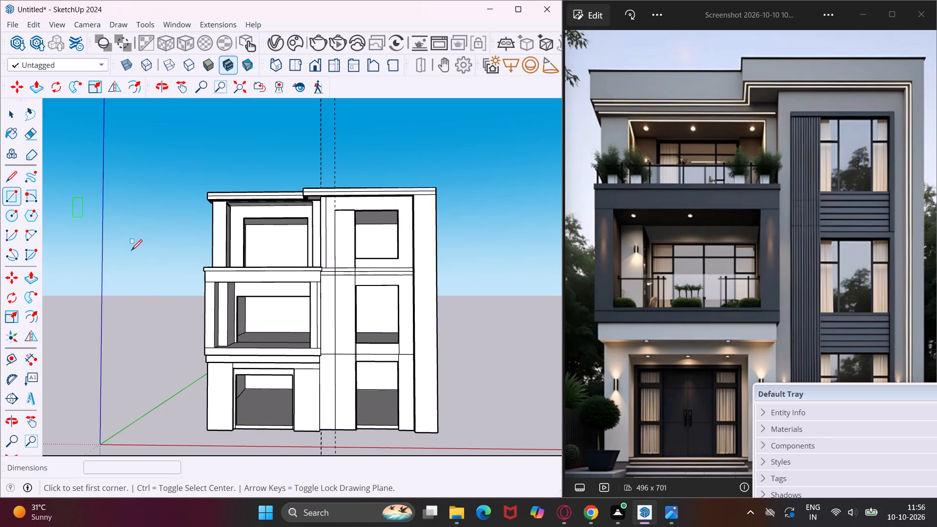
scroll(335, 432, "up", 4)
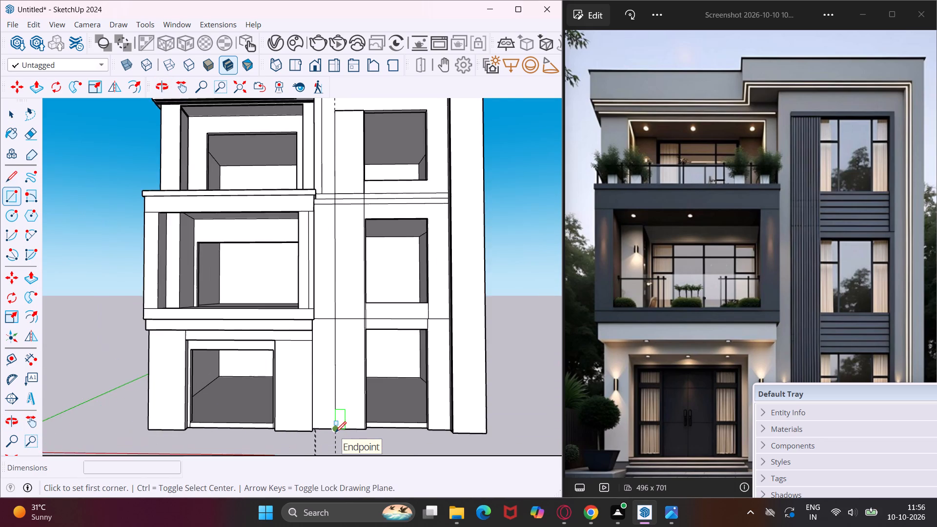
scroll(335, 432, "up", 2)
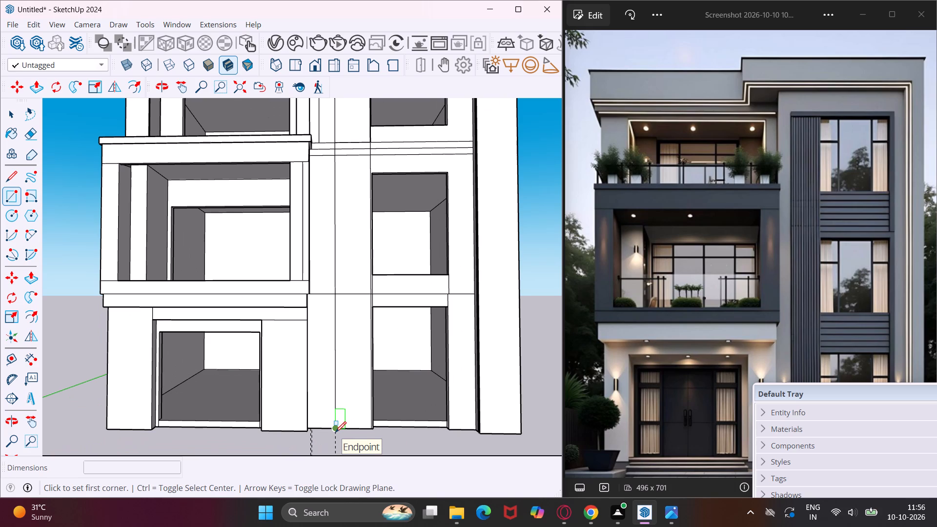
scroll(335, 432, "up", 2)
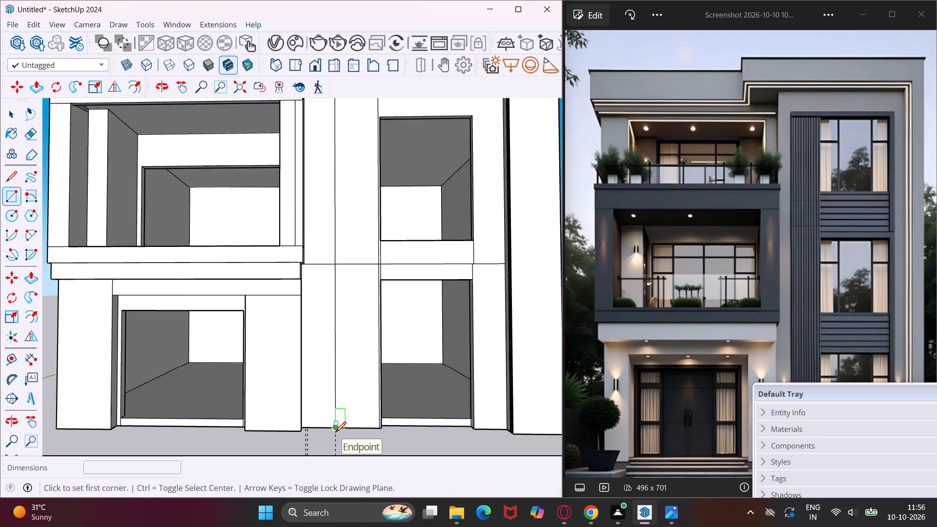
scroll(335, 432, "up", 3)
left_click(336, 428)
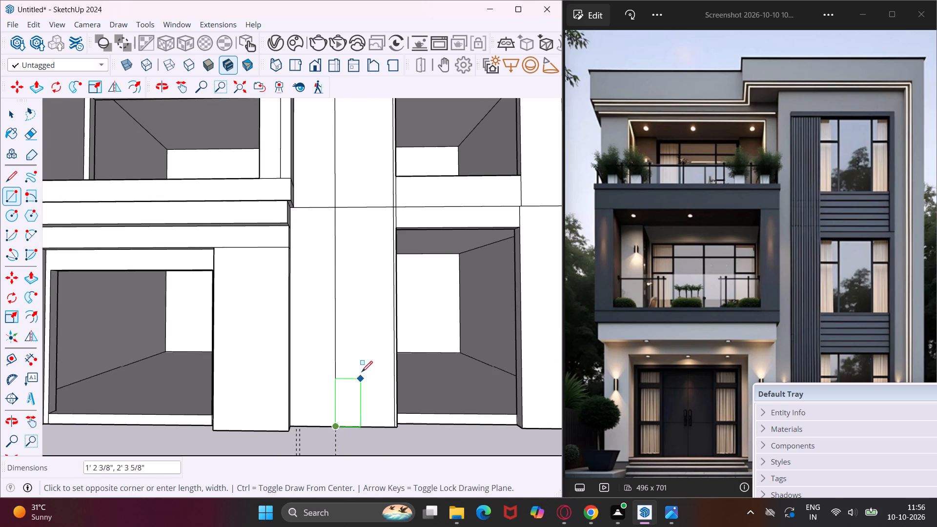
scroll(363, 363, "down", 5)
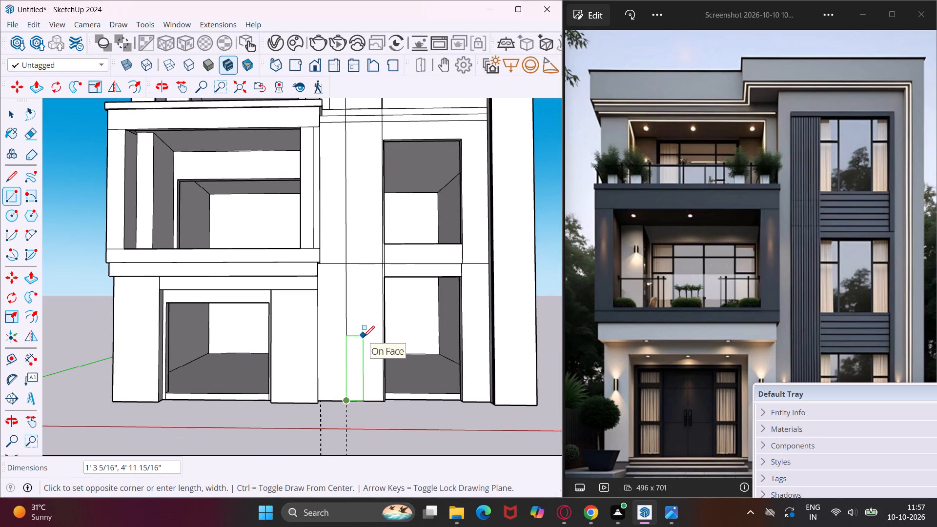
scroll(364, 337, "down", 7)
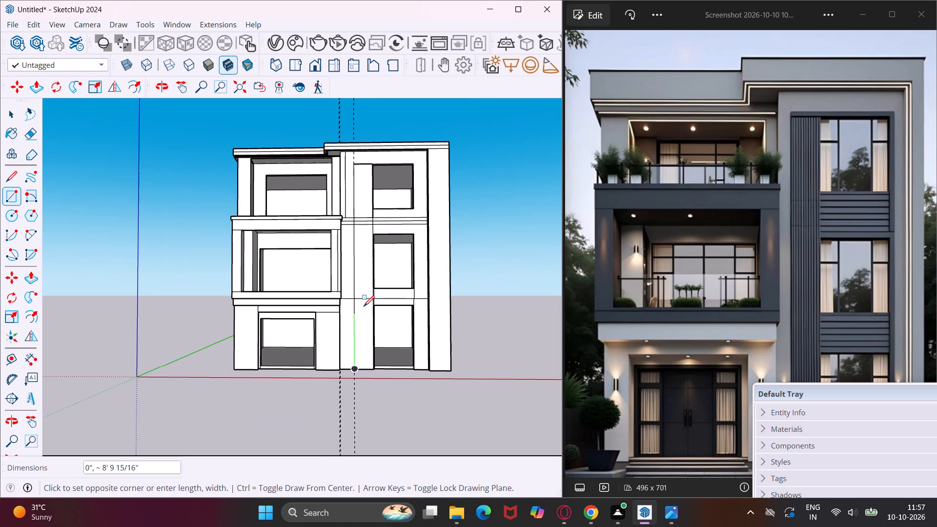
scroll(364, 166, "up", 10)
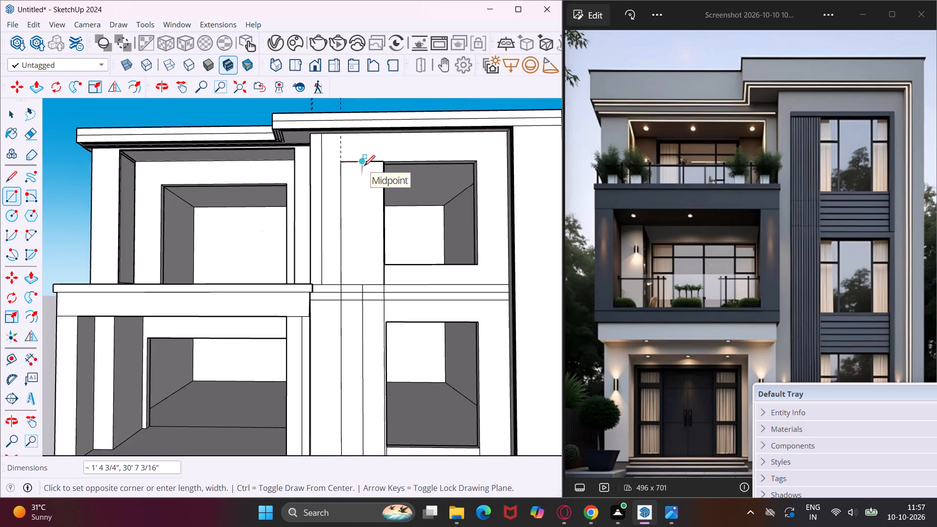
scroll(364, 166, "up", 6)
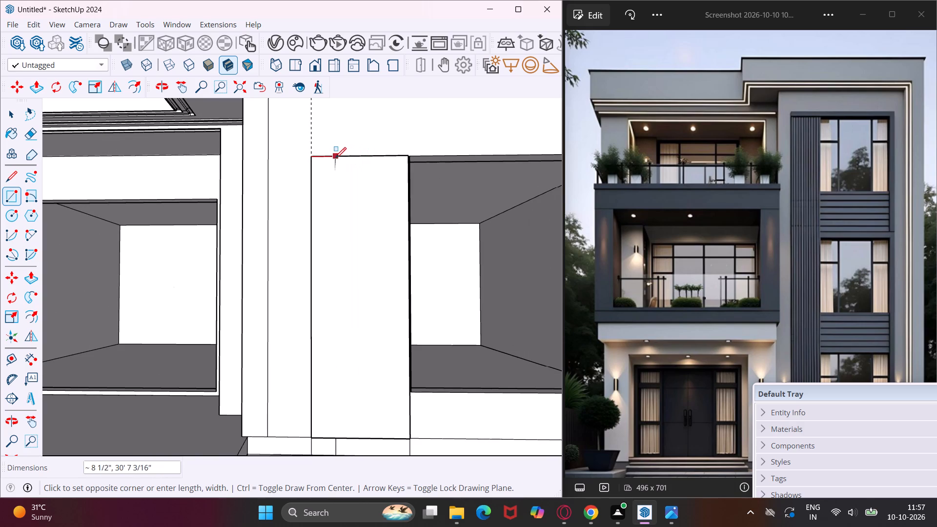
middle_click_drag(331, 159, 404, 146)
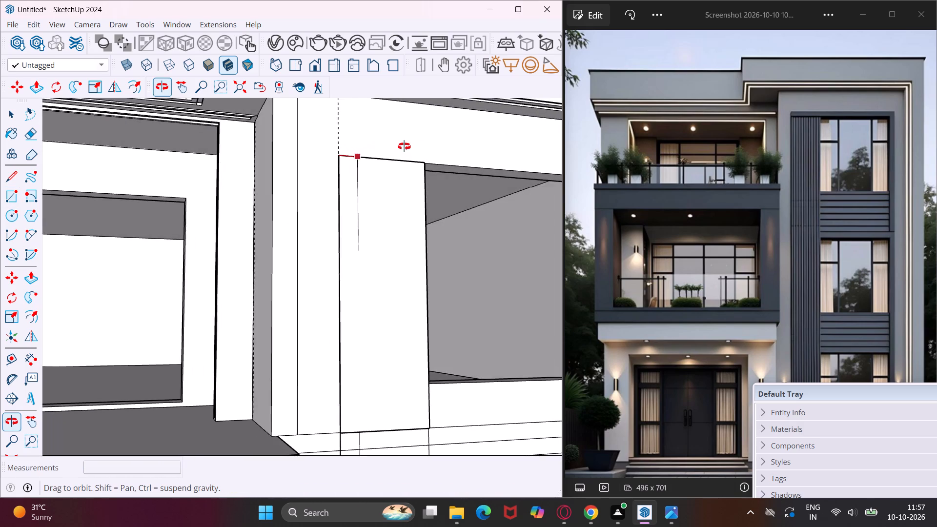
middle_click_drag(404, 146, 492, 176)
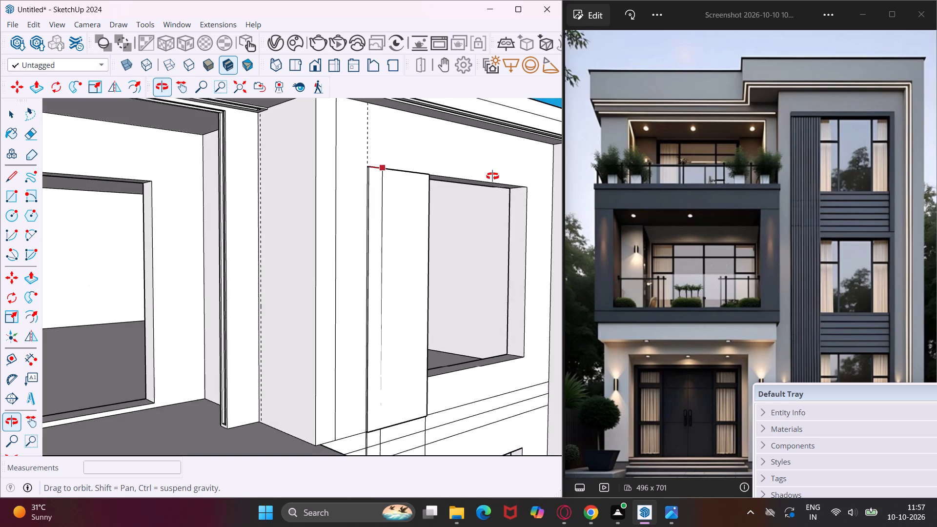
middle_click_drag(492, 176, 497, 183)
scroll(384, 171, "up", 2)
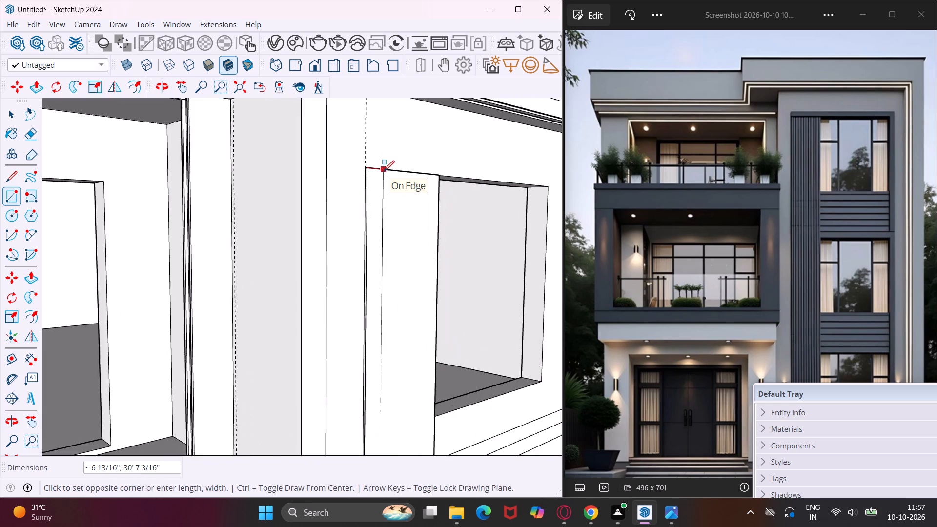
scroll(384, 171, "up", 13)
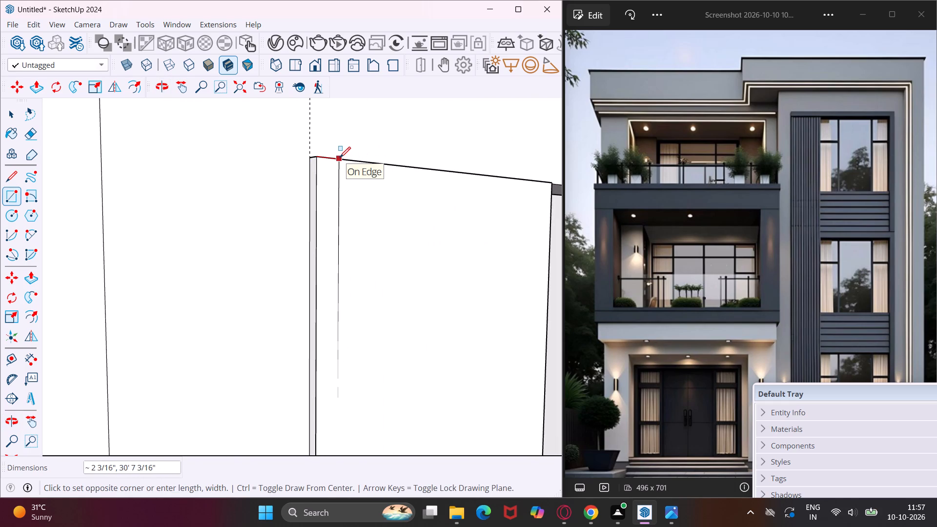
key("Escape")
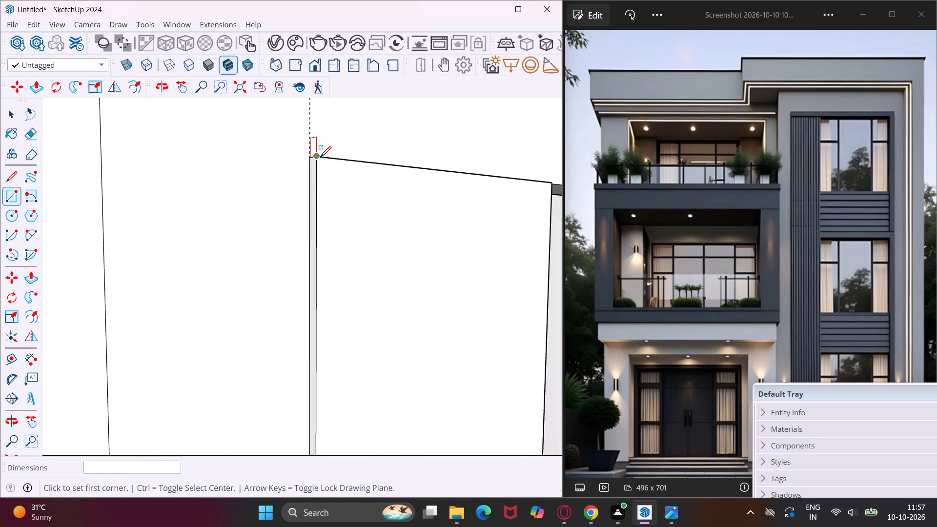
Draw a rectangle about 1 3/16" by 30' 7 3/16" on the raised panel's face, from its guide-side upper corner to its bottom edge.
scroll(320, 157, "up", 8)
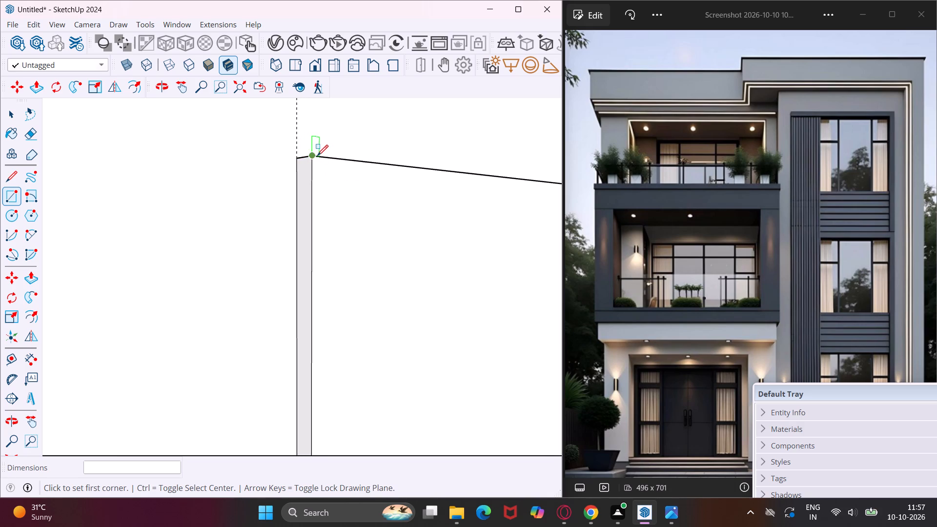
left_click(315, 156)
scroll(358, 185, "down", 4)
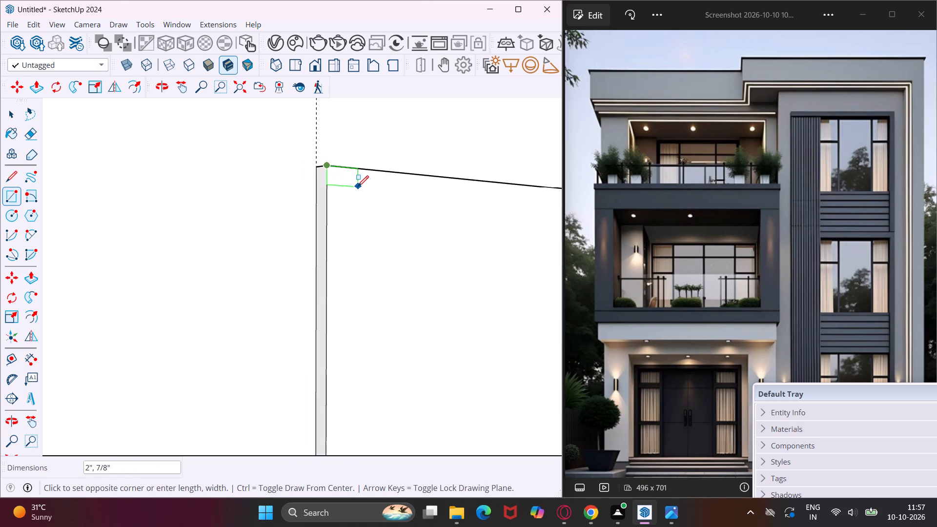
scroll(358, 186, "down", 9)
middle_click_drag(375, 247, 255, 206)
scroll(255, 206, "down", 5)
scroll(255, 206, "down", 19)
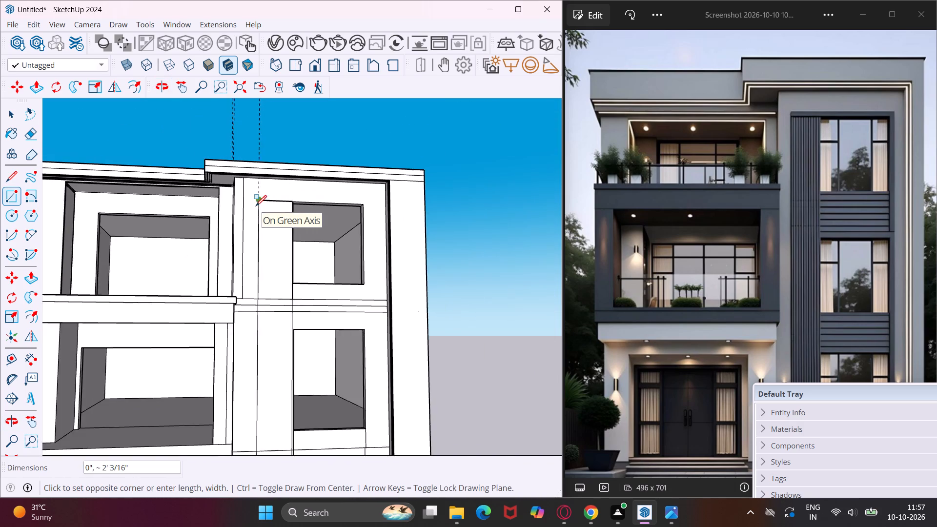
scroll(256, 206, "down", 9)
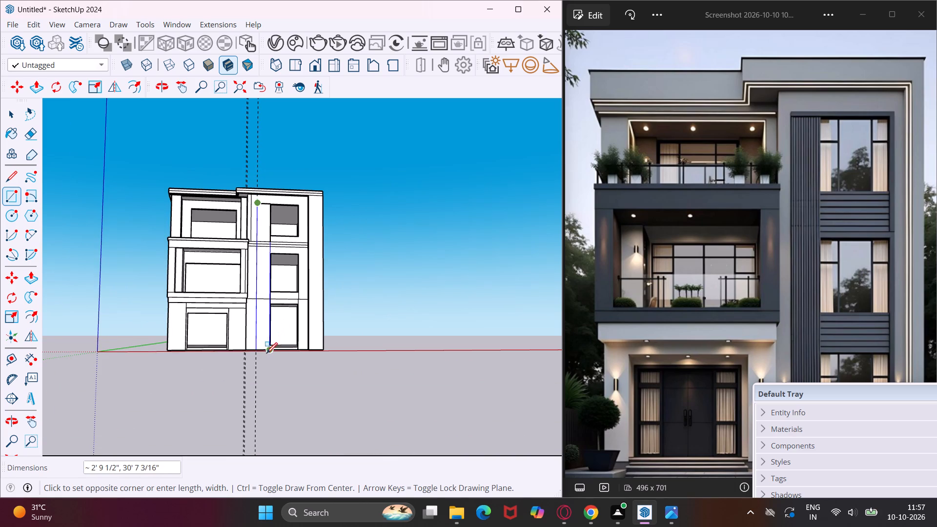
scroll(265, 348, "up", 20)
scroll(265, 348, "up", 5)
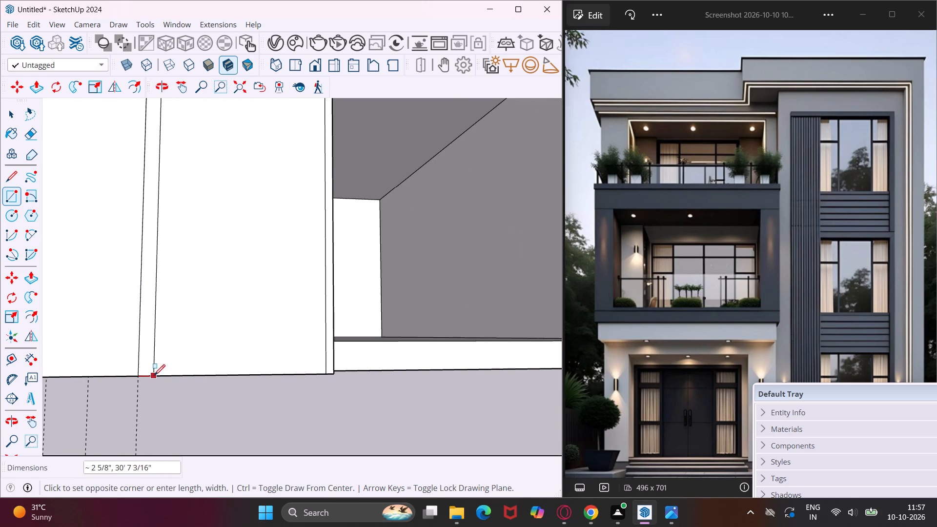
scroll(154, 375, "up", 7)
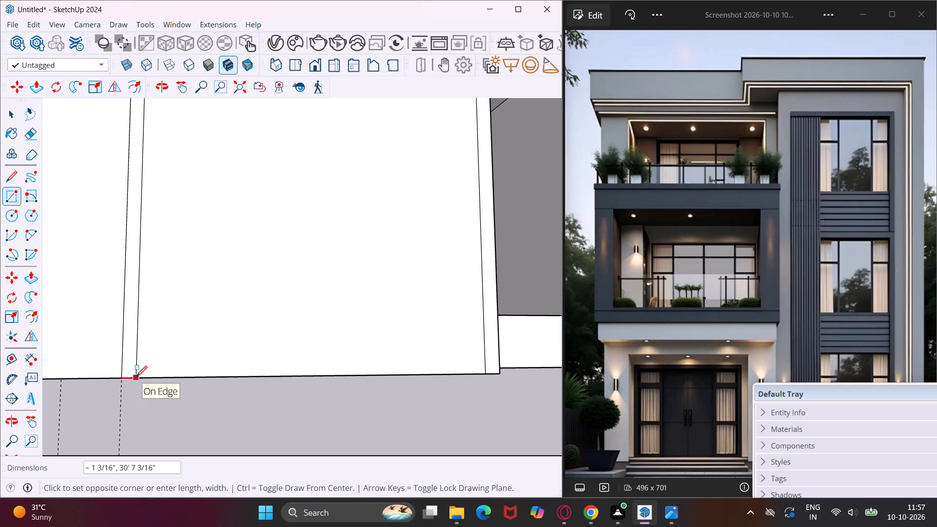
left_click(136, 377)
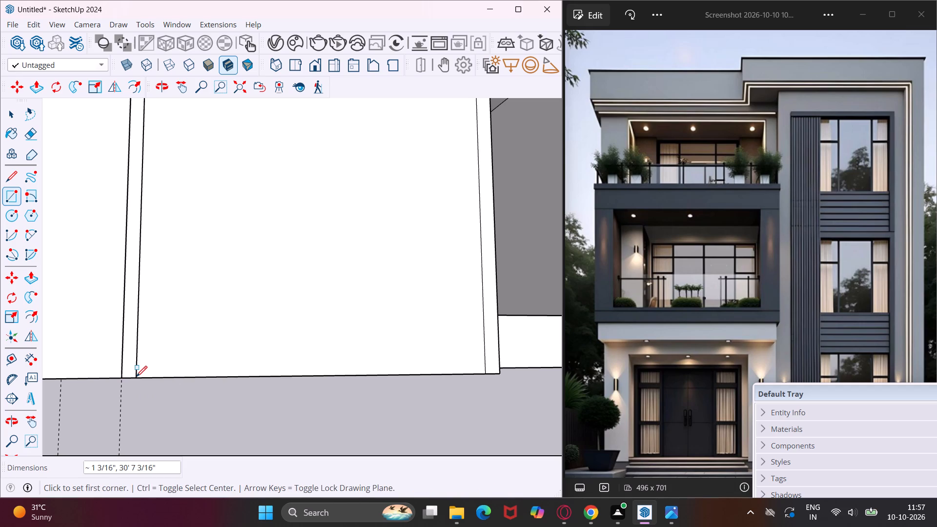
key("Escape")
Make the narrow full-height strip face along the raised panel's guide-side edge a group.
key("space")
left_click(127, 361)
right_click(127, 361)
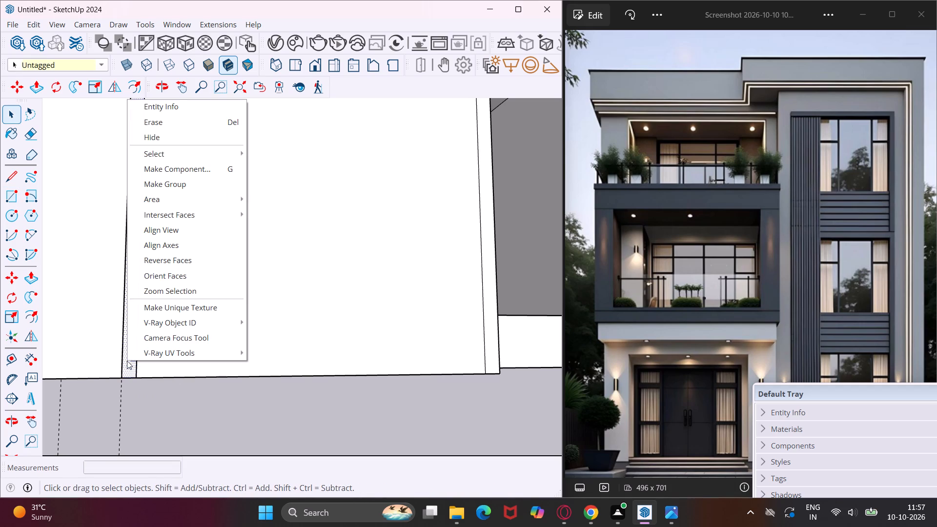
left_click(168, 178)
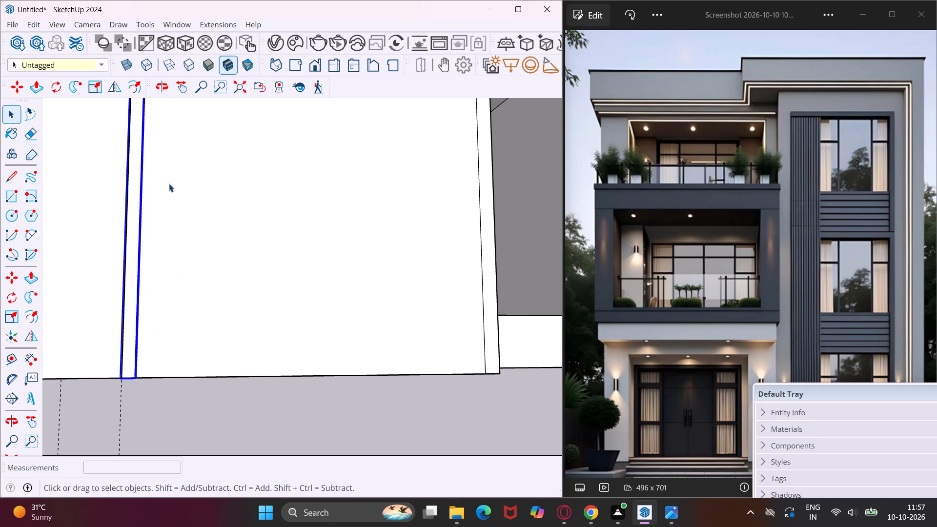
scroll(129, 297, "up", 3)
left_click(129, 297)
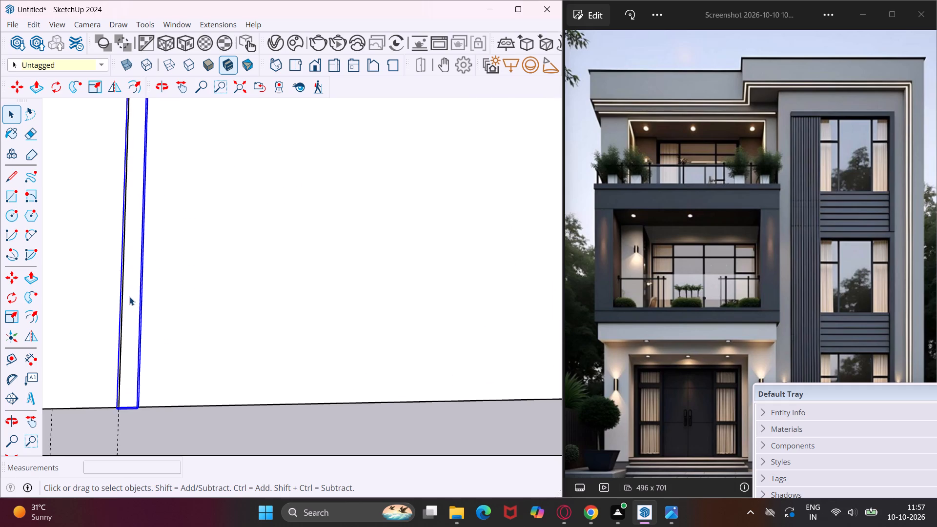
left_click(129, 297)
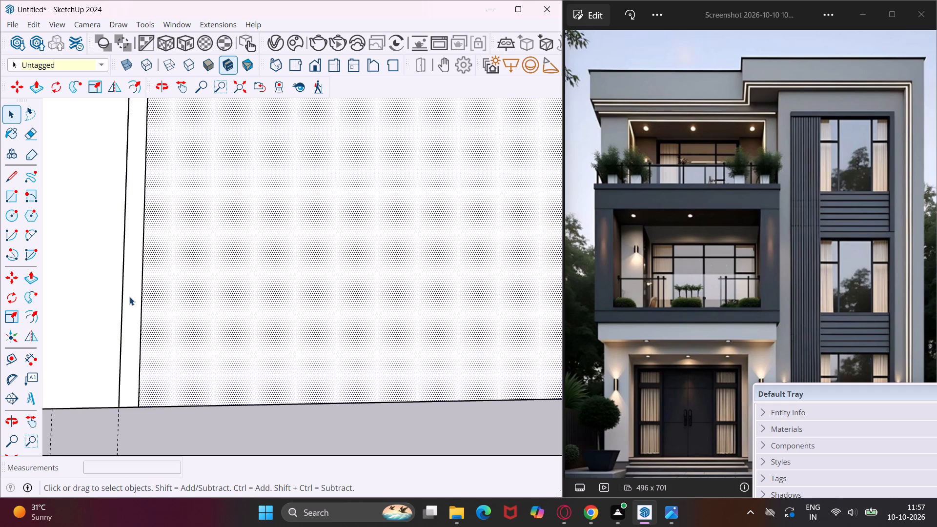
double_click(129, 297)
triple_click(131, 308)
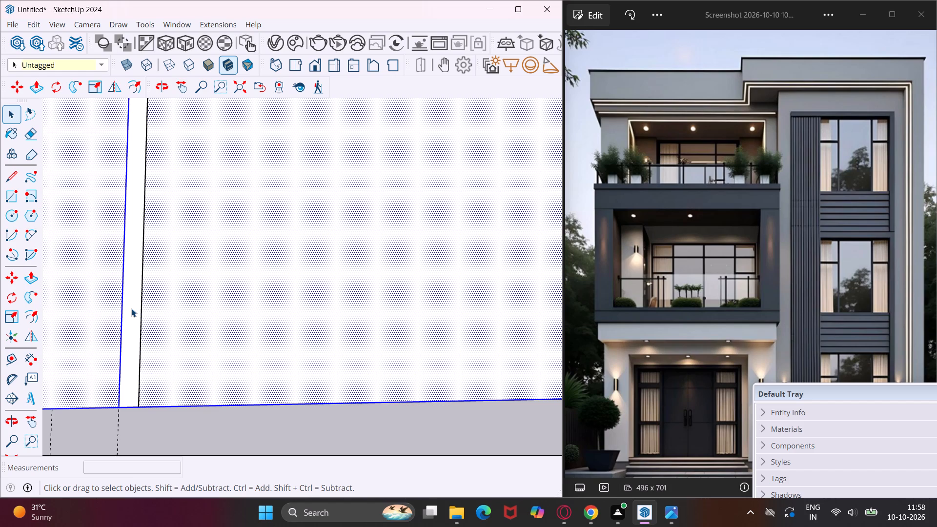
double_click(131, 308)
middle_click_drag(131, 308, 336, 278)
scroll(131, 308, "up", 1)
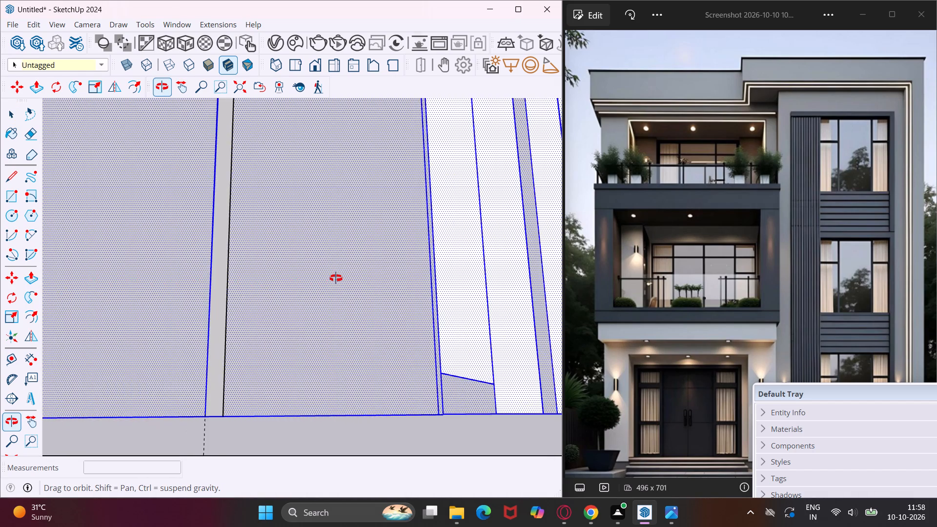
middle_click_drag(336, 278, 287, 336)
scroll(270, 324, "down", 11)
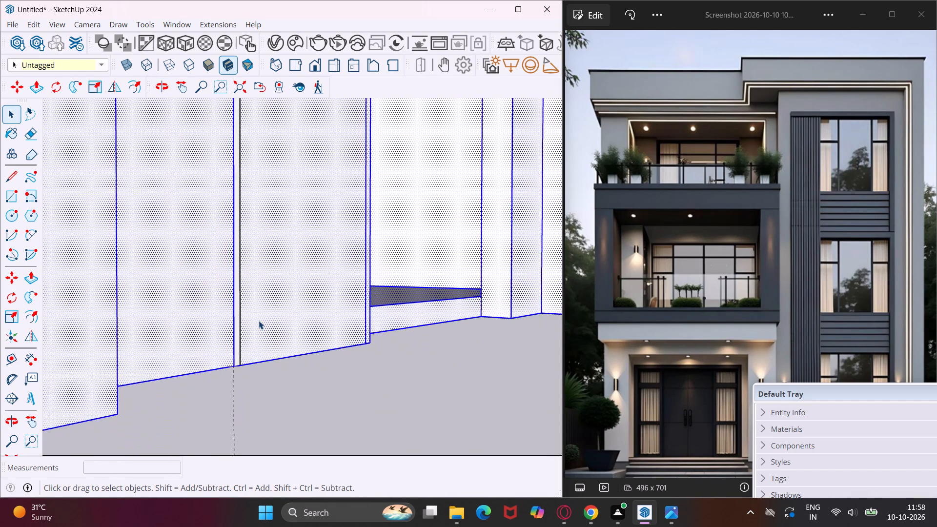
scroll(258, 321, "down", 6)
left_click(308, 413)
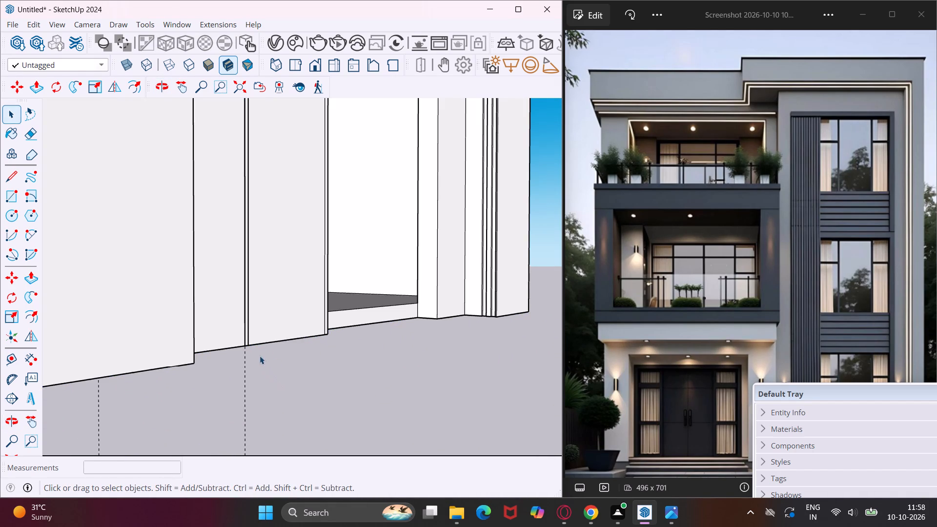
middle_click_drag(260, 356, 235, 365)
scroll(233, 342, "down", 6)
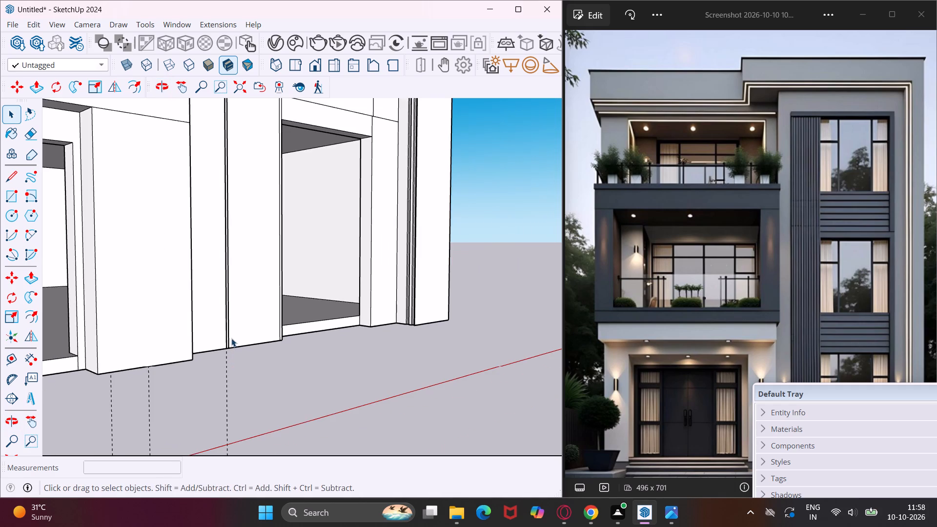
Undo the grouping and drawing of the narrow full-height strip on the raised panel beside the windows.
scroll(231, 332, "up", 7)
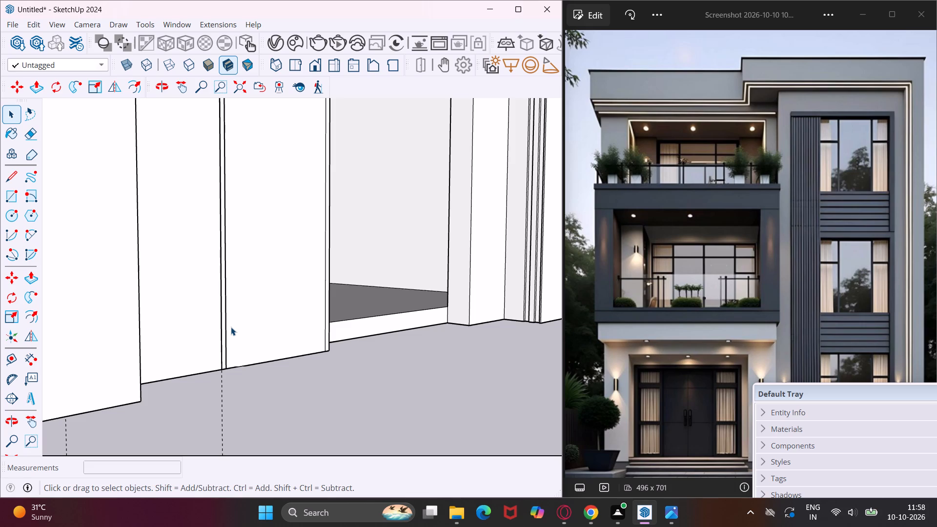
scroll(231, 326, "up", 4)
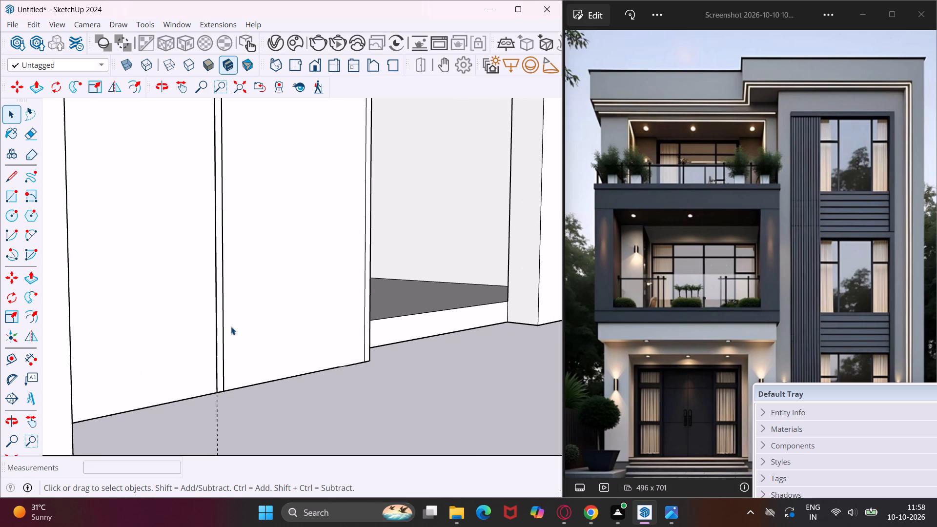
middle_click_drag(231, 326, 203, 280)
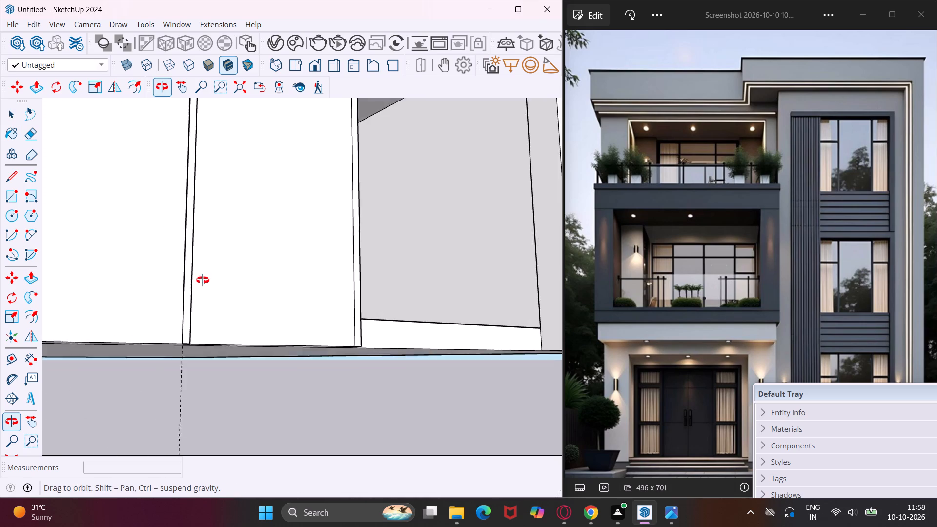
middle_click_drag(203, 280, 258, 304)
scroll(240, 311, "up", 6)
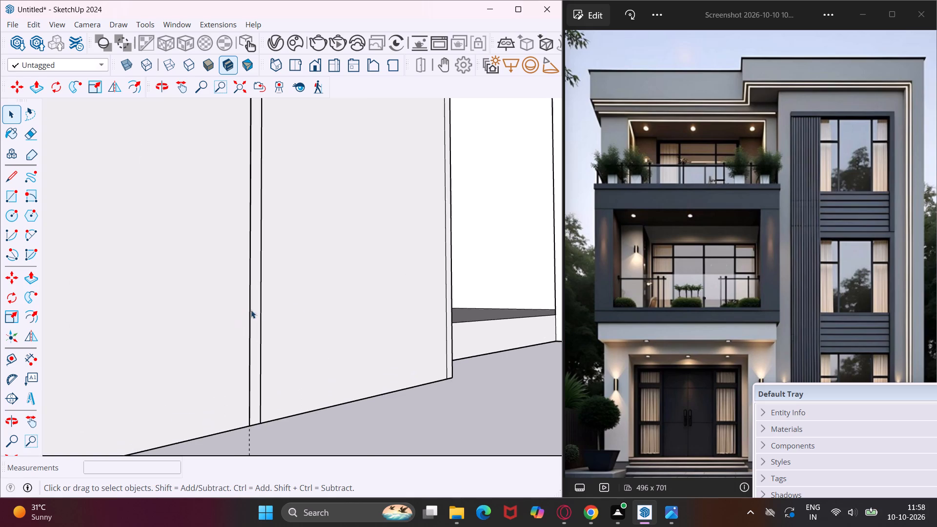
middle_click_drag(319, 311, 159, 281)
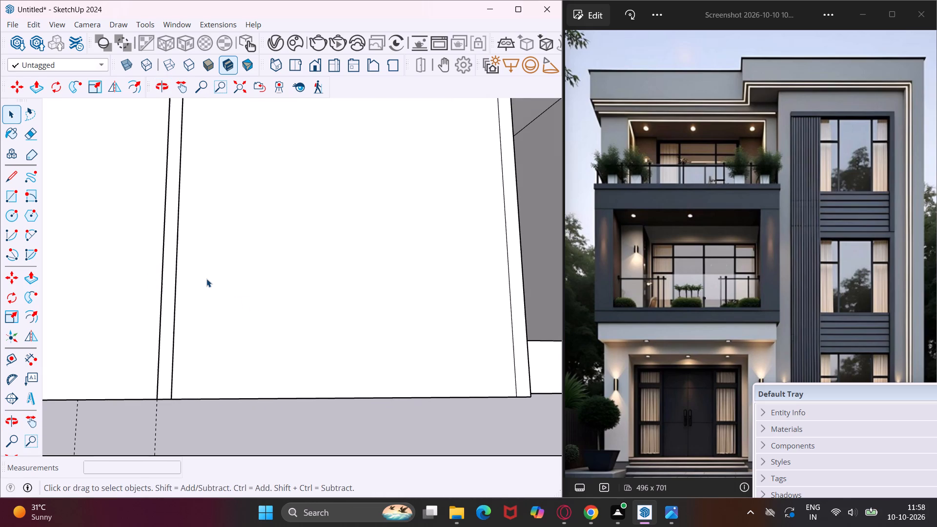
key("ctrl+z")
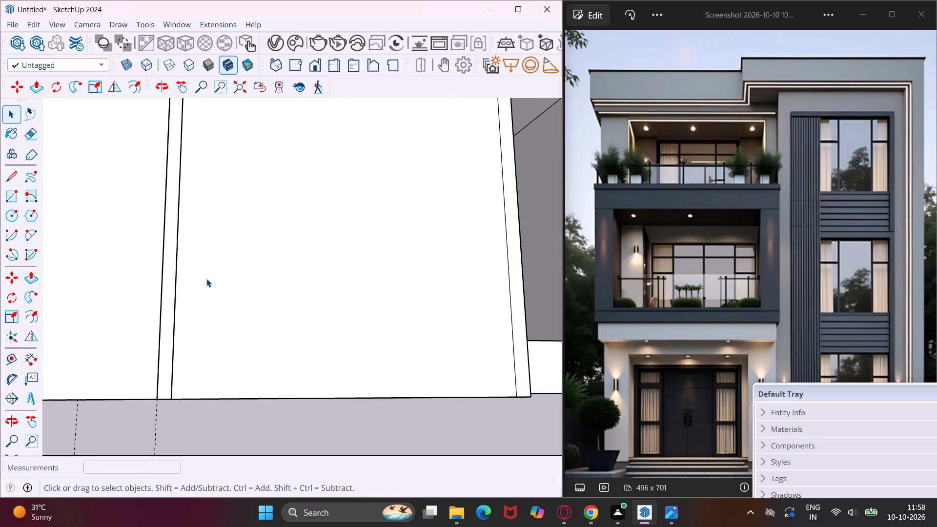
key("ctrl+z")
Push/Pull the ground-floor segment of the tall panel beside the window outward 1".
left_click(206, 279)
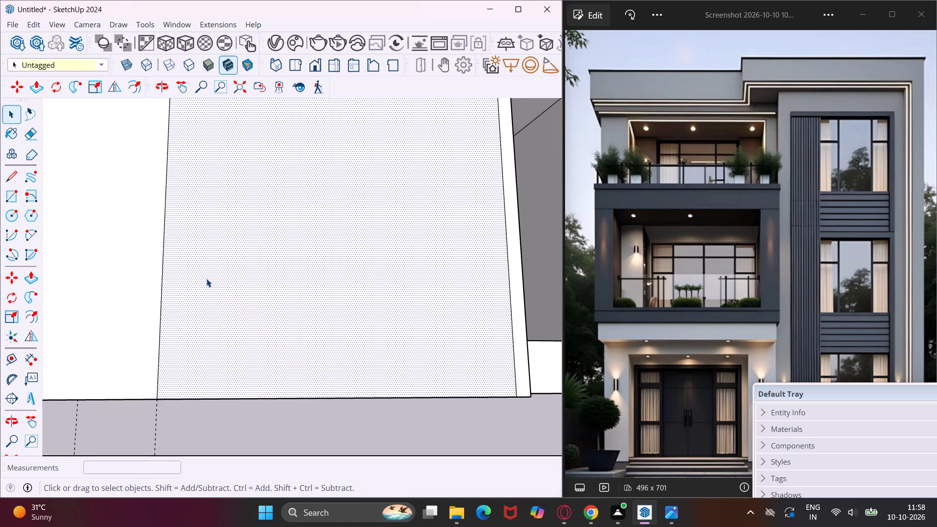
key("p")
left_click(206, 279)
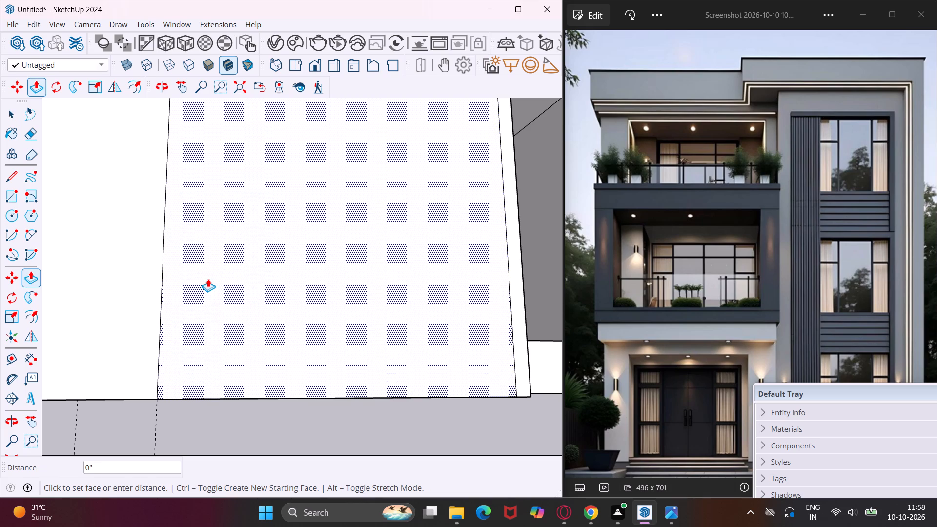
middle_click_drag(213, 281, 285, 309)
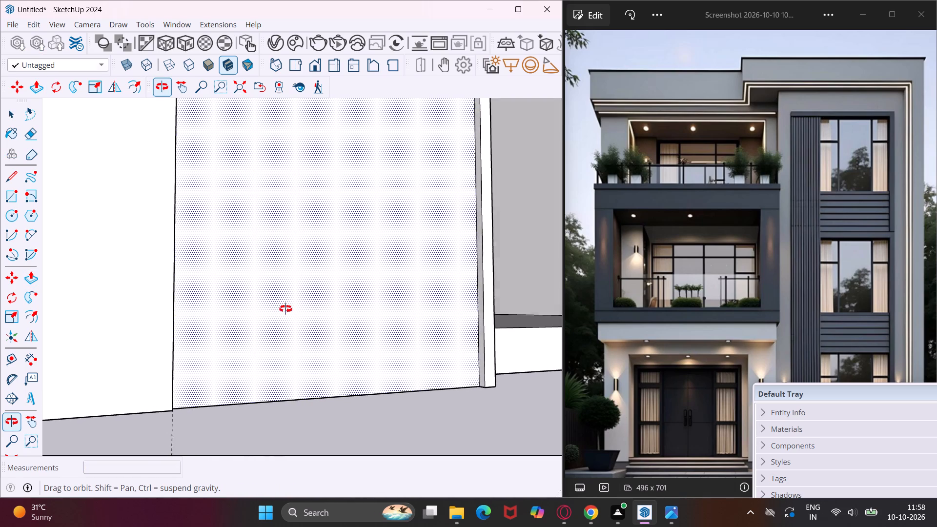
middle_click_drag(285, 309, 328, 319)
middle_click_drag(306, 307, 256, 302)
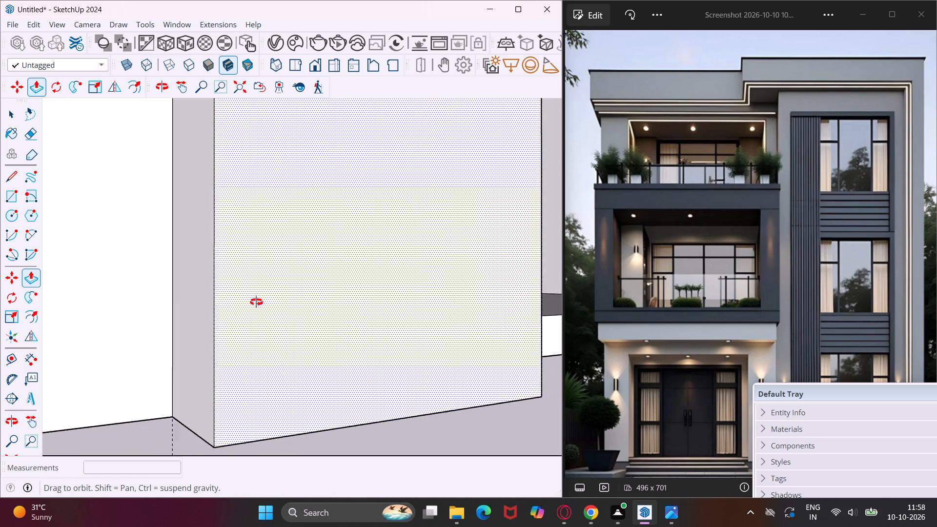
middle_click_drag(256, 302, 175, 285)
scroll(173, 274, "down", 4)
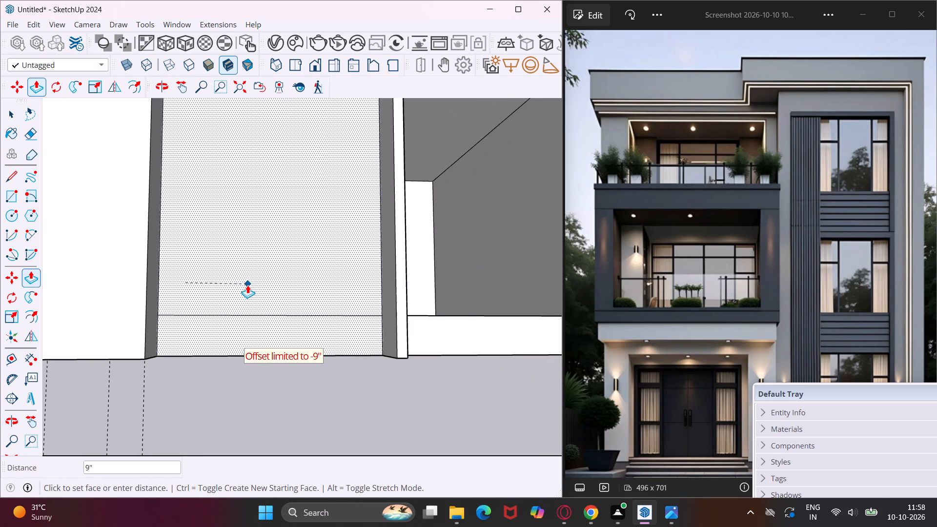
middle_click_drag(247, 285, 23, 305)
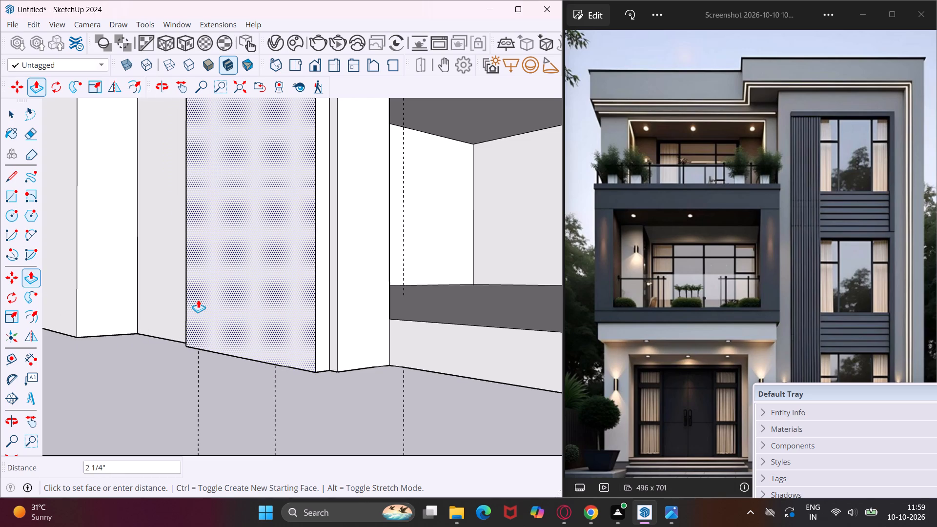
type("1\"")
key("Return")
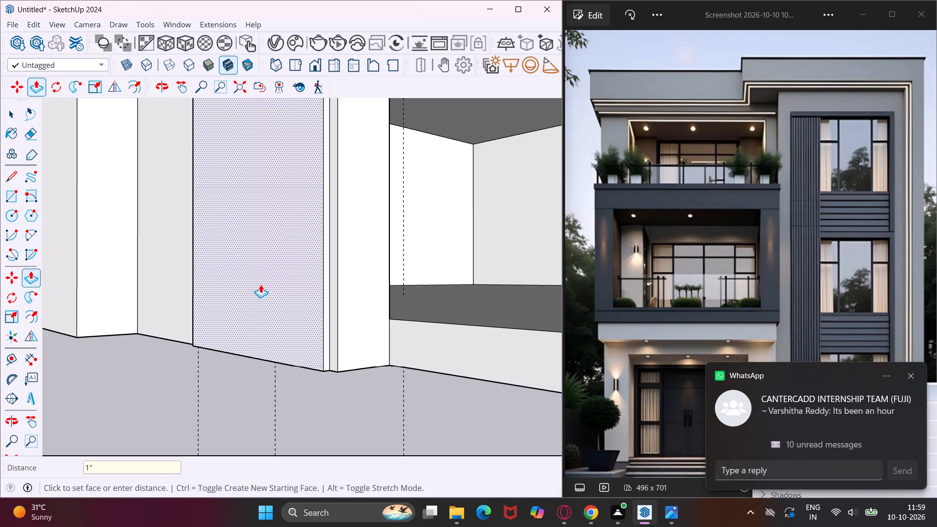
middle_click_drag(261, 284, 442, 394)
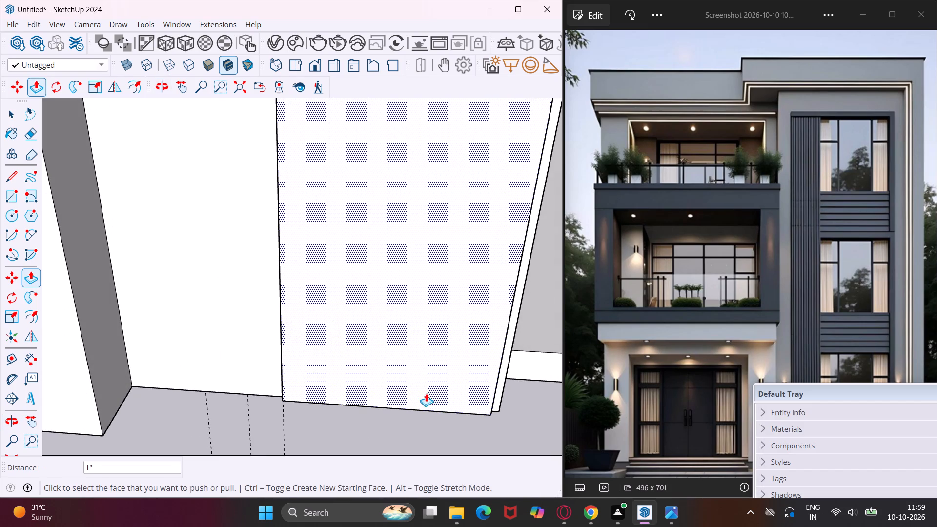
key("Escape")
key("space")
Undo the last two push/pulls of the tall panel, on its ground-floor and top-storey segments.
scroll(380, 371, "down", 13)
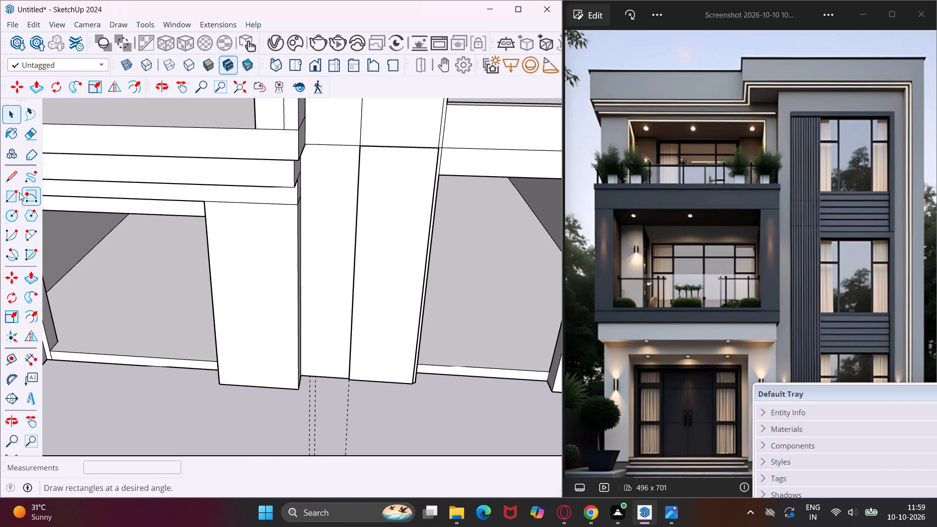
left_click(183, 84)
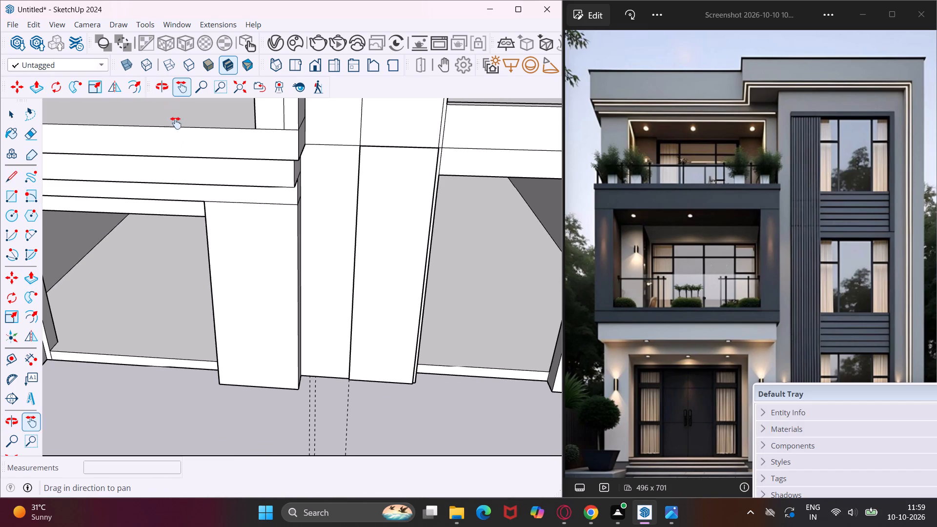
left_click_drag(380, 394, 326, 434)
scroll(321, 362, "down", 4)
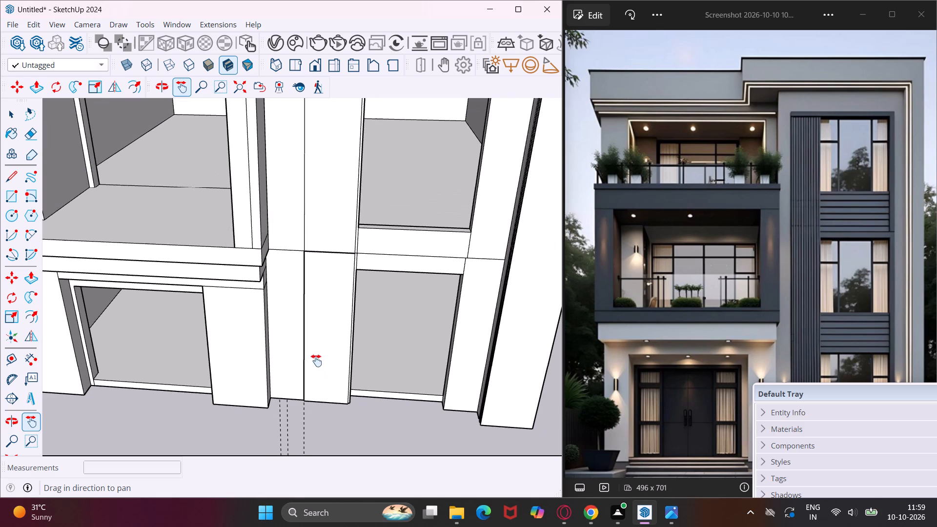
middle_click_drag(317, 267, 300, 296)
left_click_drag(314, 255, 296, 290)
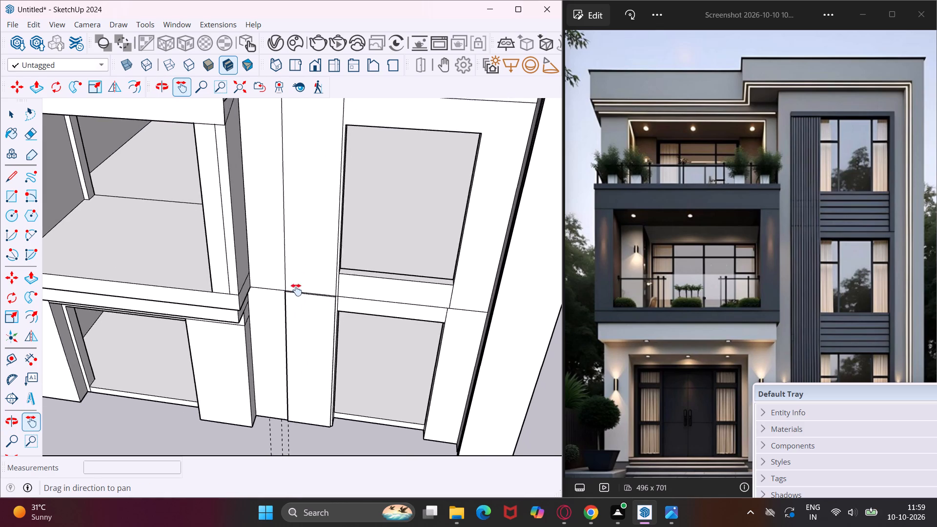
left_click_drag(296, 290, 271, 367)
left_click_drag(281, 339, 248, 422)
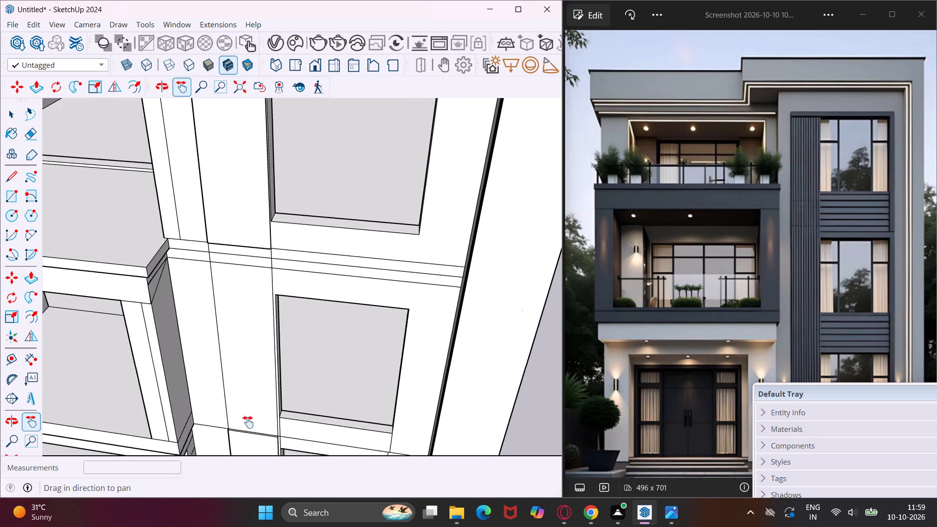
left_click_drag(248, 422, 285, 460)
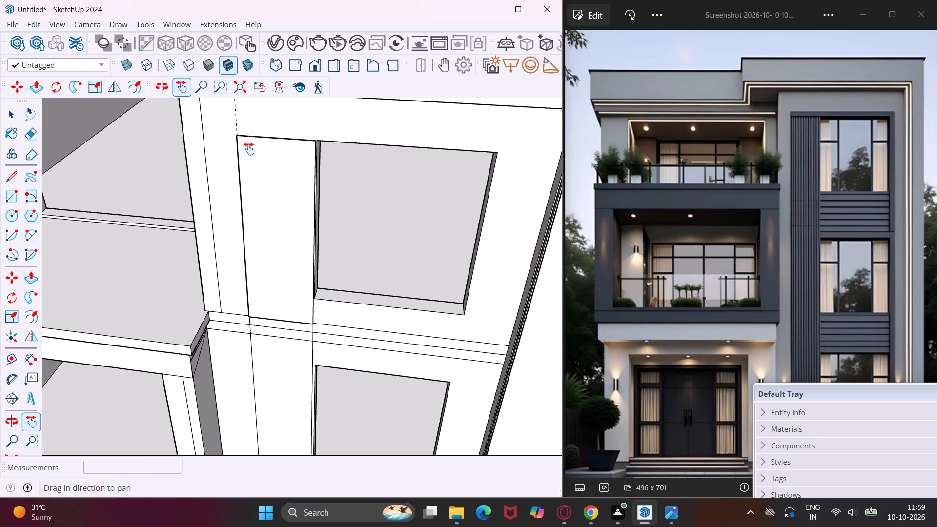
scroll(249, 149, "up", 3)
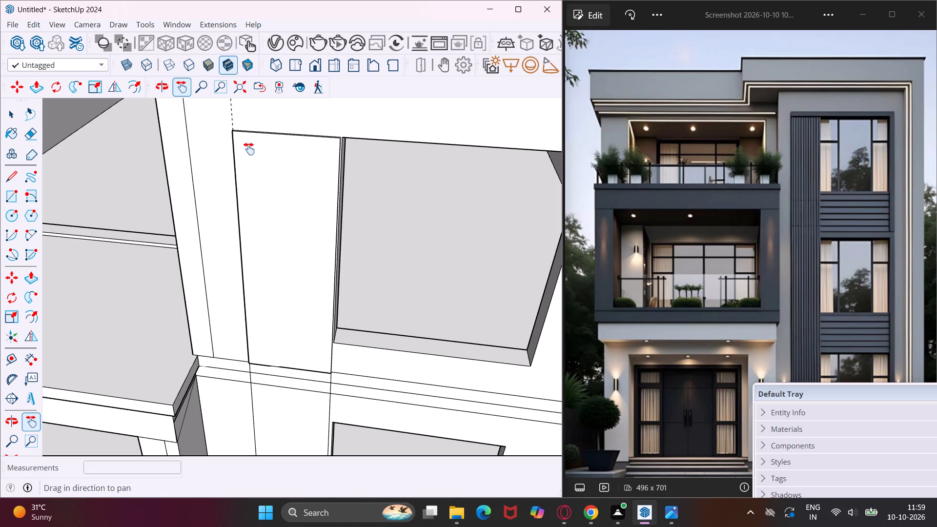
key("ctrl+z")
key("ctrl+z")
key("Escape")
key("space")
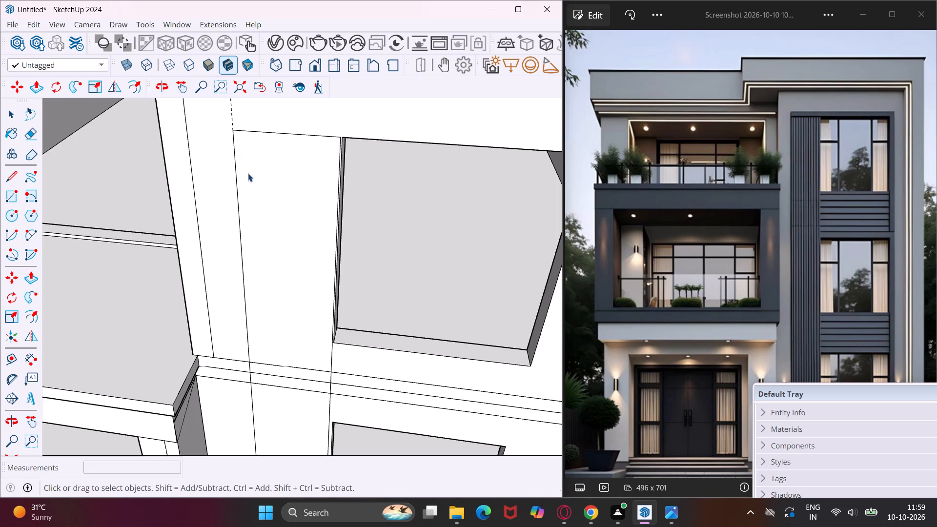
Push/Pull the top-storey segment of the tall panel beside the window outward 1".
left_click(257, 186)
key("p")
left_click(257, 186)
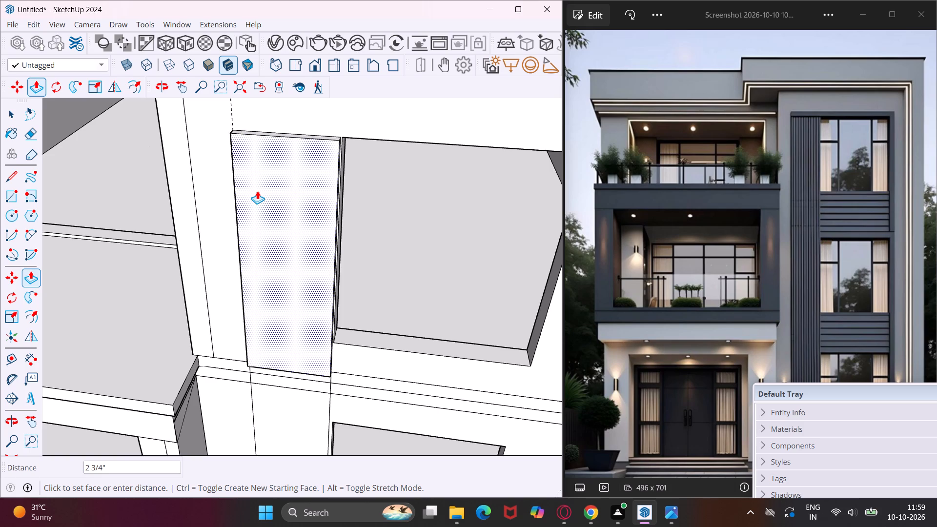
key("1")
key("shift+quotedbl")
key("Return")
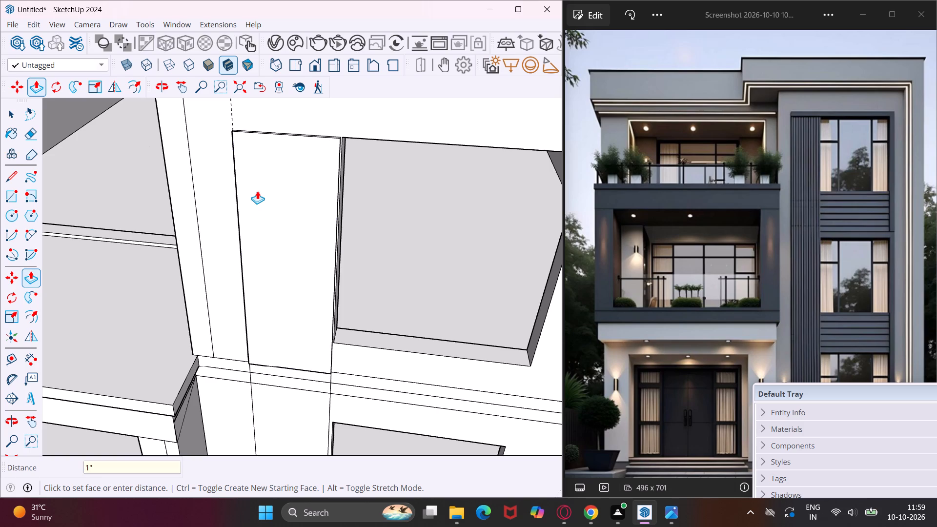
Push/Pull the two narrow panel bands below the top-storey segment outward, flush with its raised face.
middle_click_drag(257, 191, 285, 132)
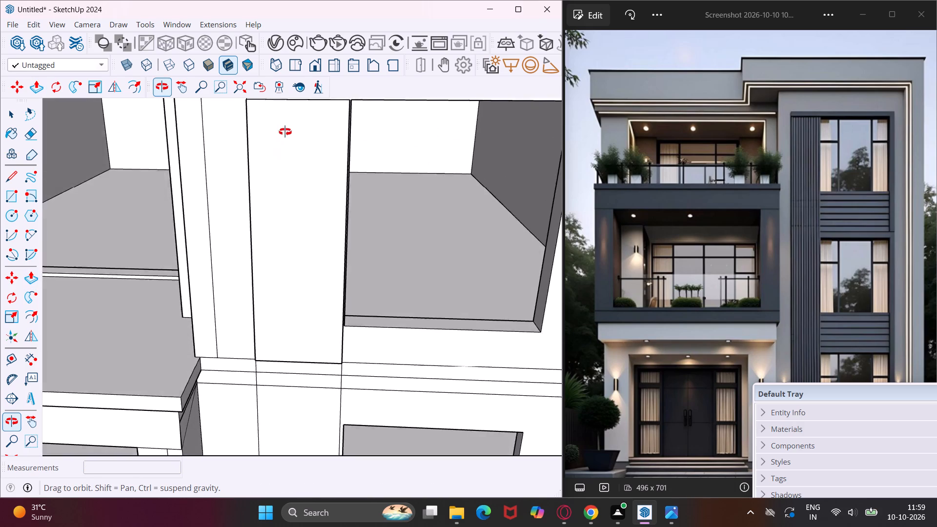
middle_click_drag(285, 132, 290, 105)
scroll(283, 363, "up", 4)
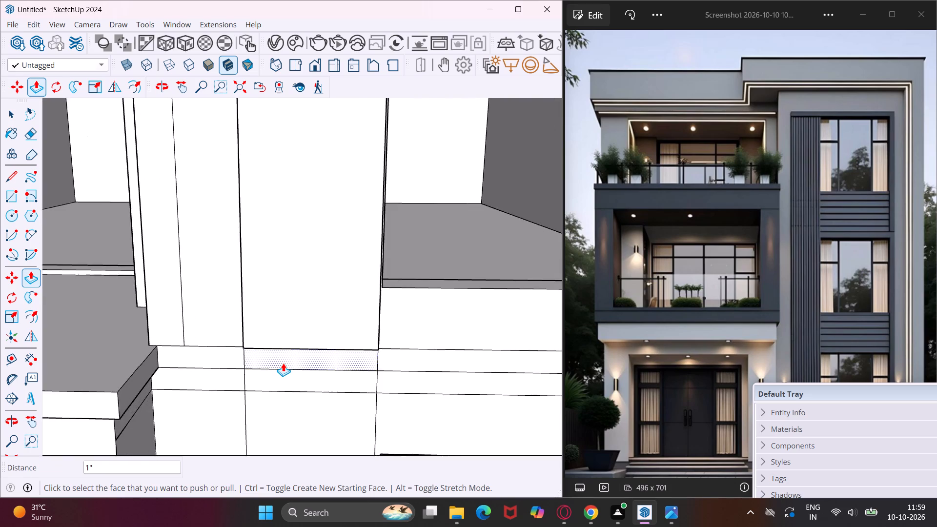
scroll(283, 363, "up", 3)
left_click(284, 362)
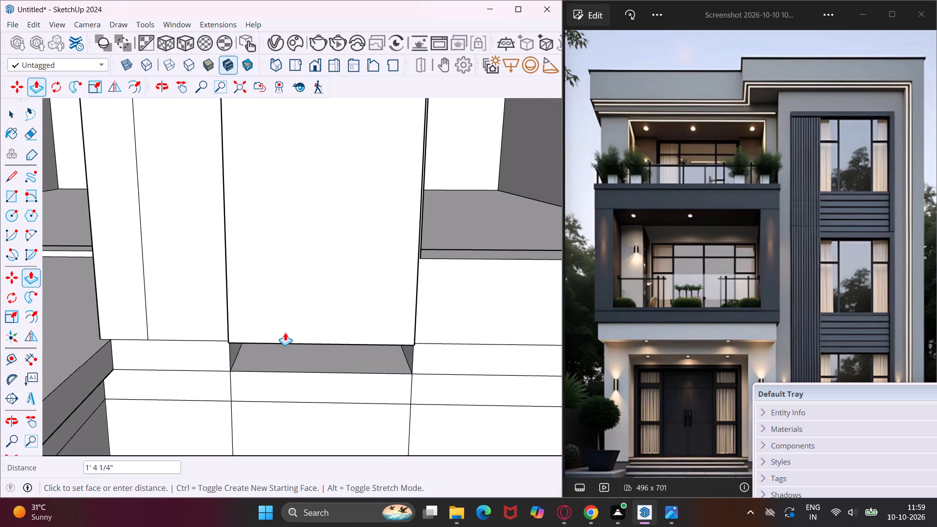
left_click(281, 319)
left_click(269, 389)
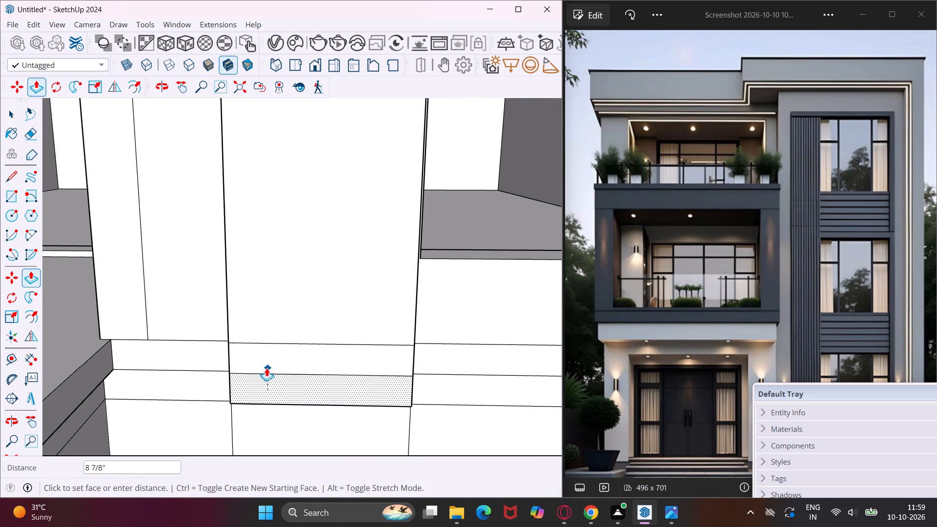
left_click(265, 362)
left_click(274, 418)
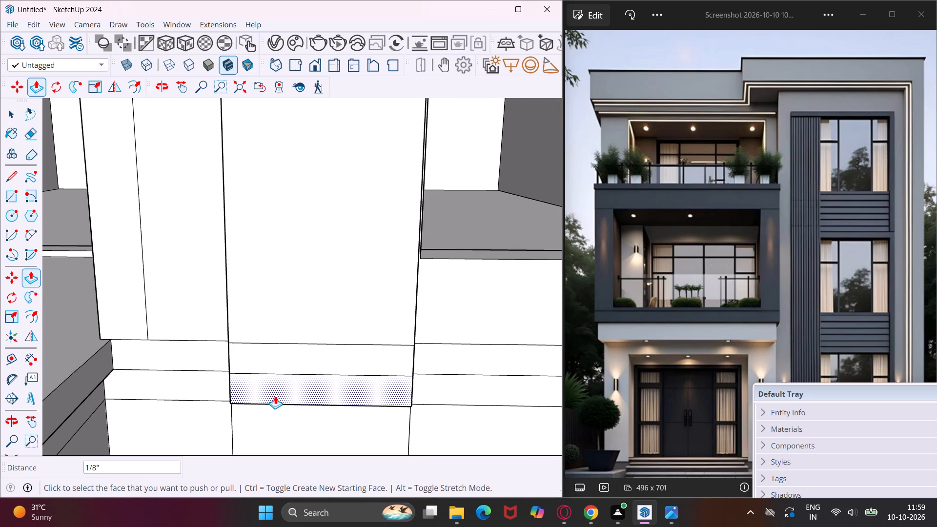
Push/Pull the middle-storey segment of the tall panel outward, flush with the raised bands above it.
middle_click_drag(268, 400, 313, 324)
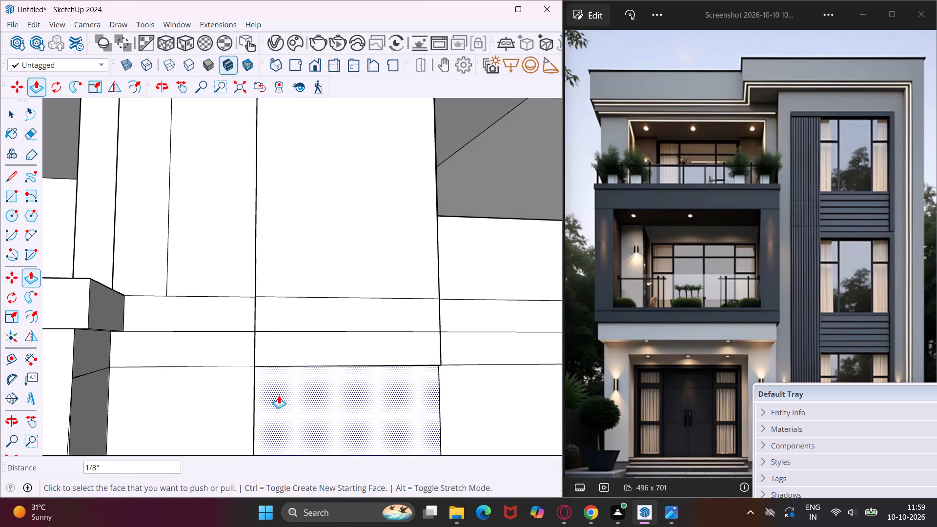
left_click(277, 402)
left_click(281, 349)
Push/Pull the ground-floor segment of the tall panel outward 1", flush with the raised segment above it.
middle_click_drag(281, 349, 278, 279)
scroll(278, 279, "down", 18)
scroll(258, 313, "down", 5)
scroll(264, 407, "up", 8)
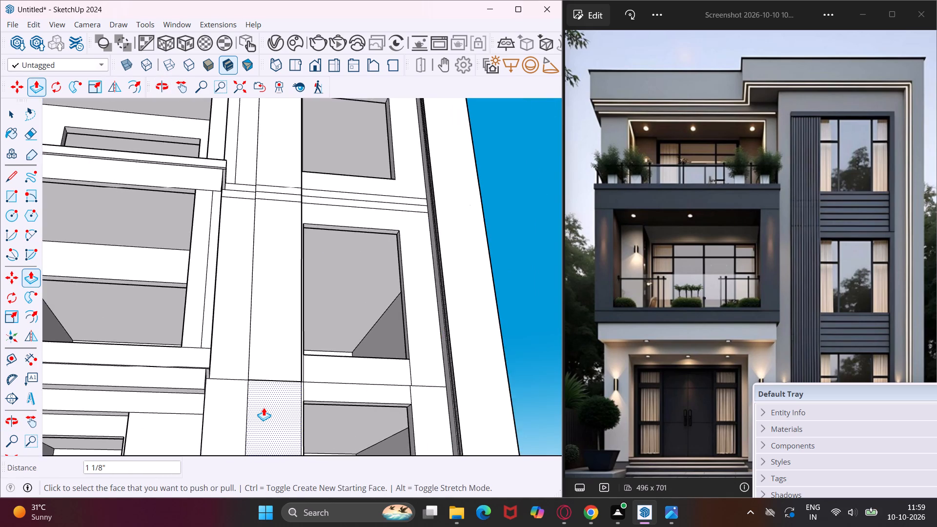
scroll(264, 407, "up", 5)
left_click(264, 407)
left_click(265, 343)
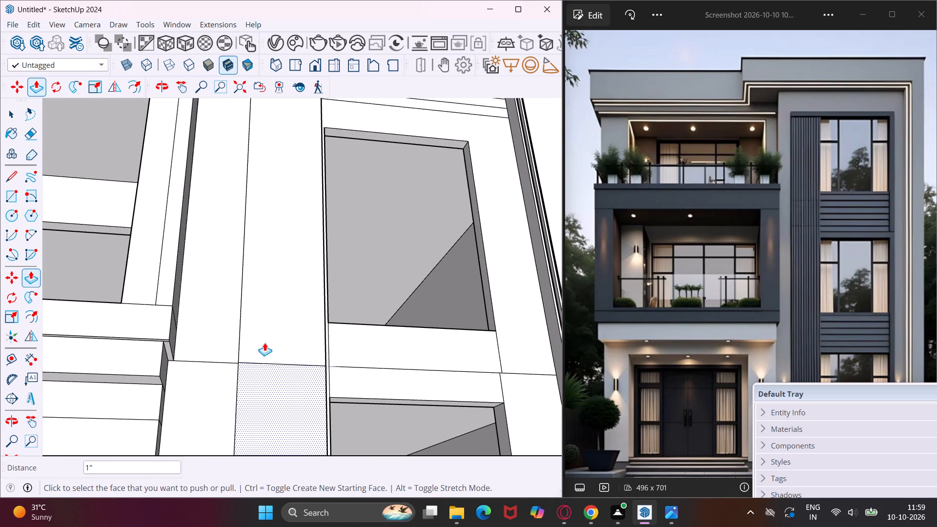
middle_click_drag(265, 343, 387, 351)
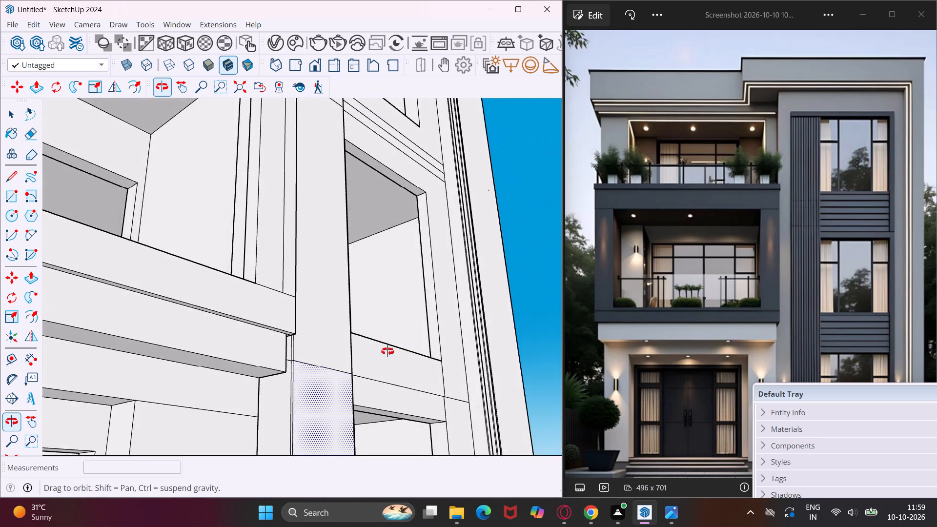
Draw a full-height rectangle about 1 1/4" wide and 30' 7 3/16" tall along the raised panel's edge farthest from the windows.
middle_click_drag(387, 351, 282, 361)
scroll(271, 349, "down", 18)
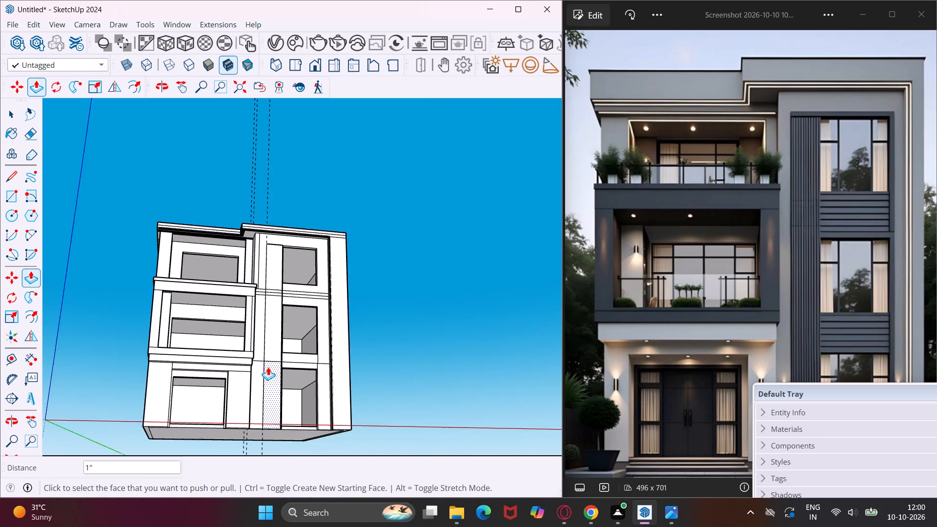
scroll(268, 367, "down", 1)
middle_click_drag(270, 379, 243, 450)
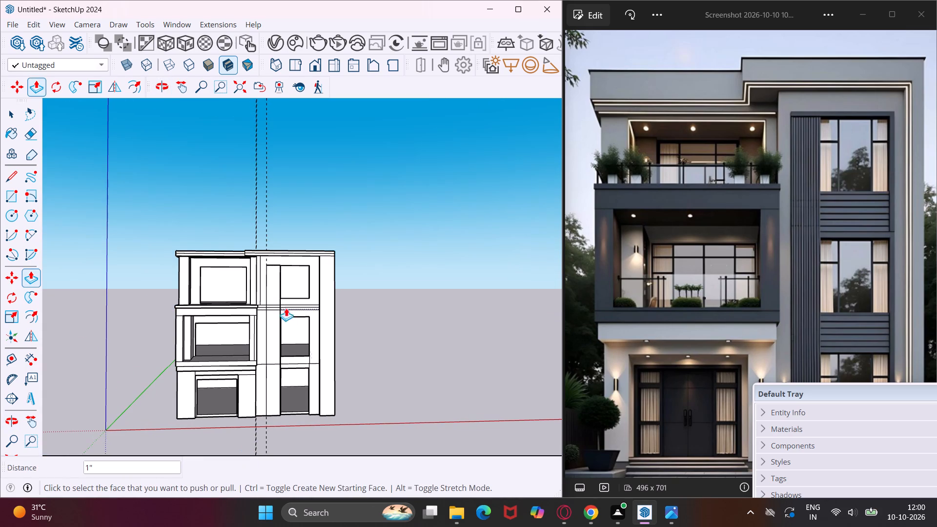
scroll(280, 296, "up", 13)
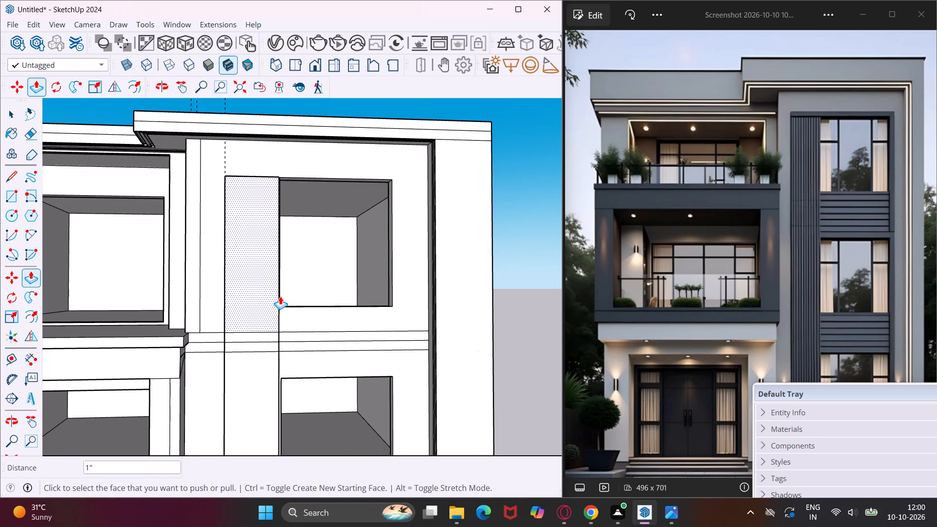
key("Escape")
key("space")
left_click(12, 191)
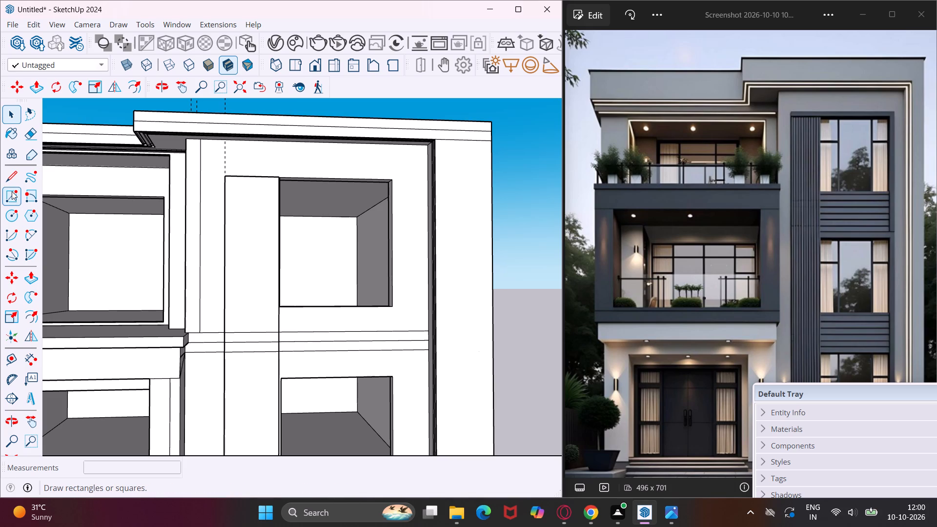
scroll(224, 179, "up", 2)
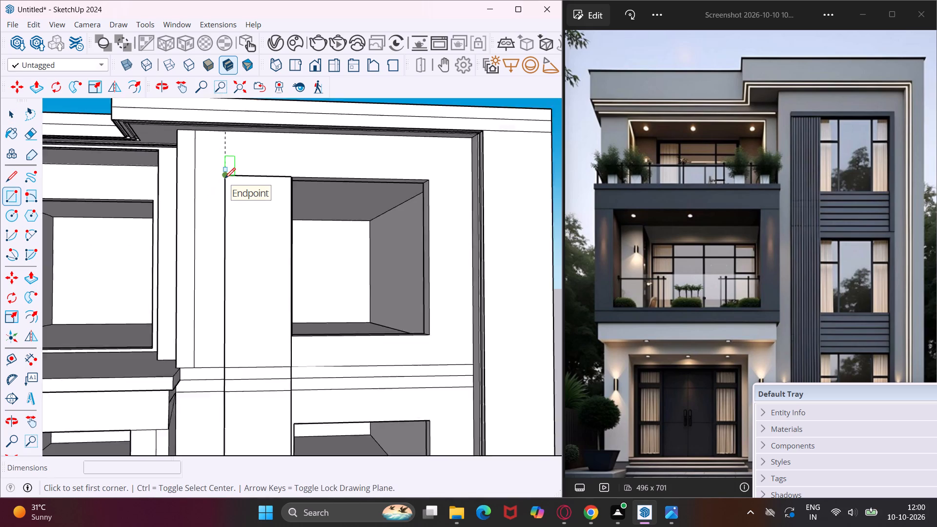
scroll(224, 179, "up", 19)
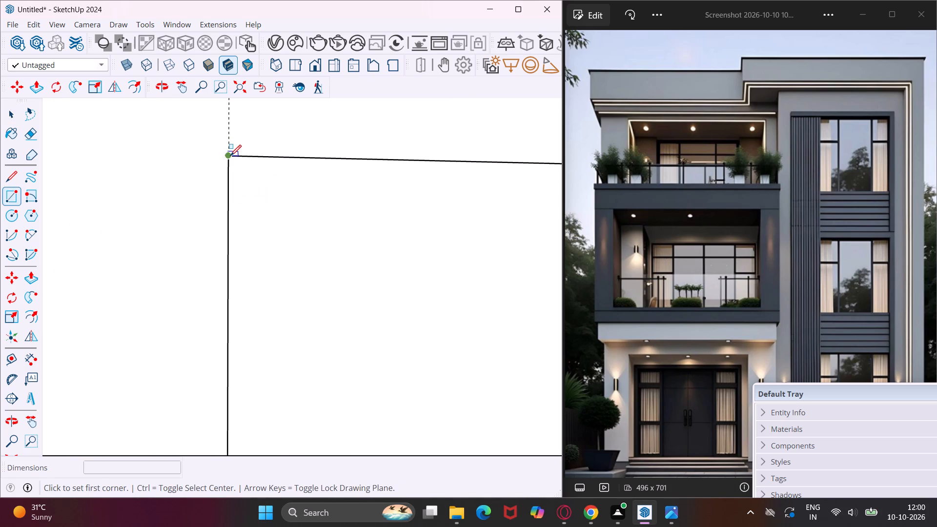
left_click(230, 156)
scroll(252, 215, "down", 19)
scroll(254, 235, "down", 18)
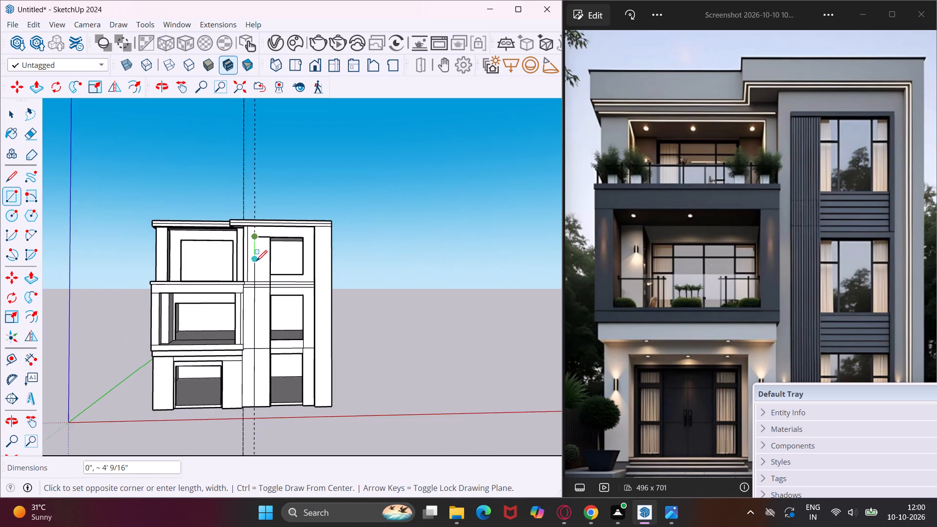
scroll(256, 261, "down", 4)
scroll(259, 363, "up", 4)
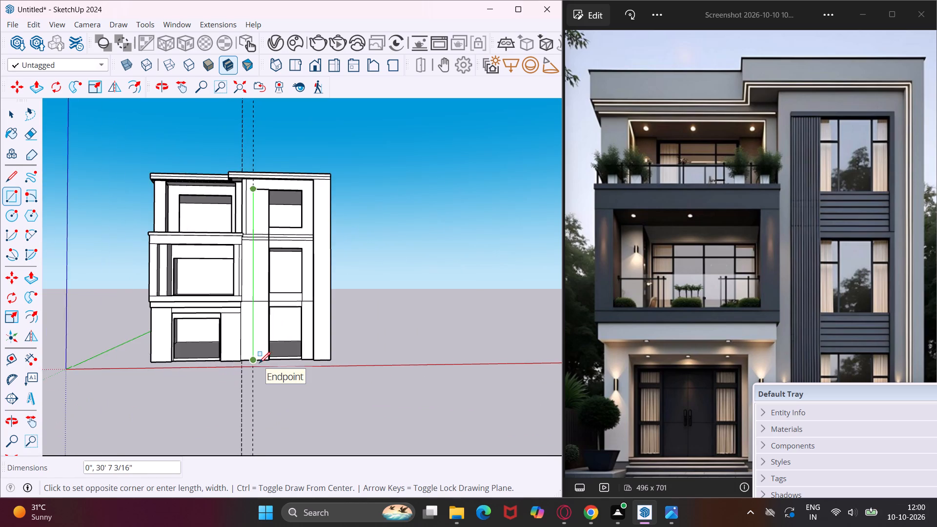
scroll(259, 363, "up", 20)
scroll(259, 363, "up", 2)
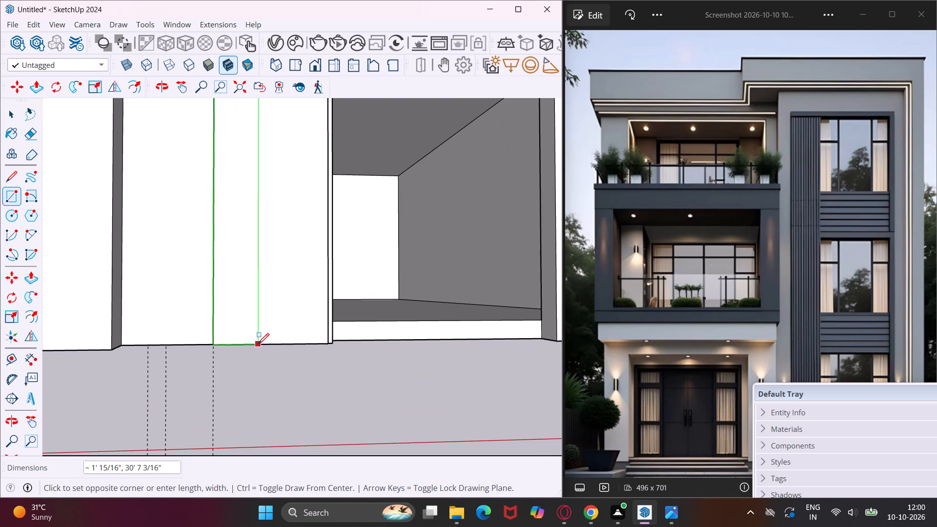
scroll(258, 343, "up", 13)
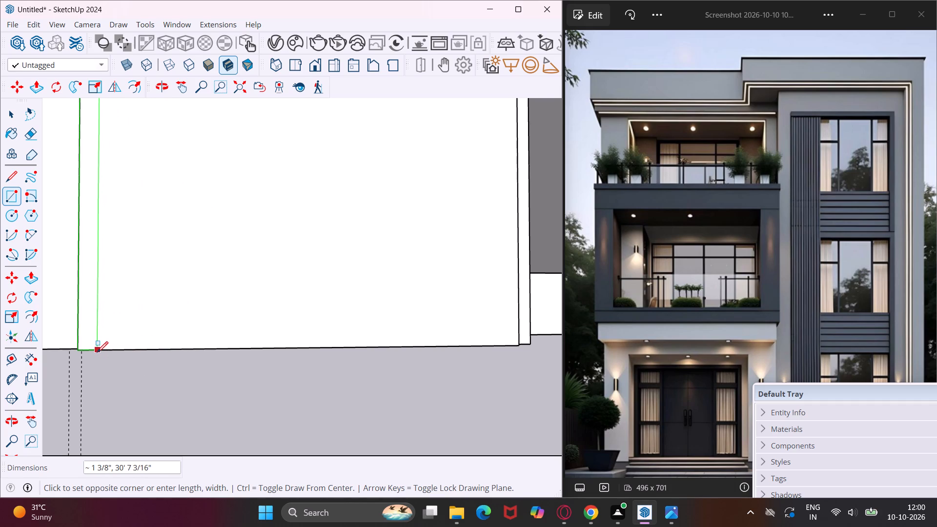
scroll(97, 352, "up", 13)
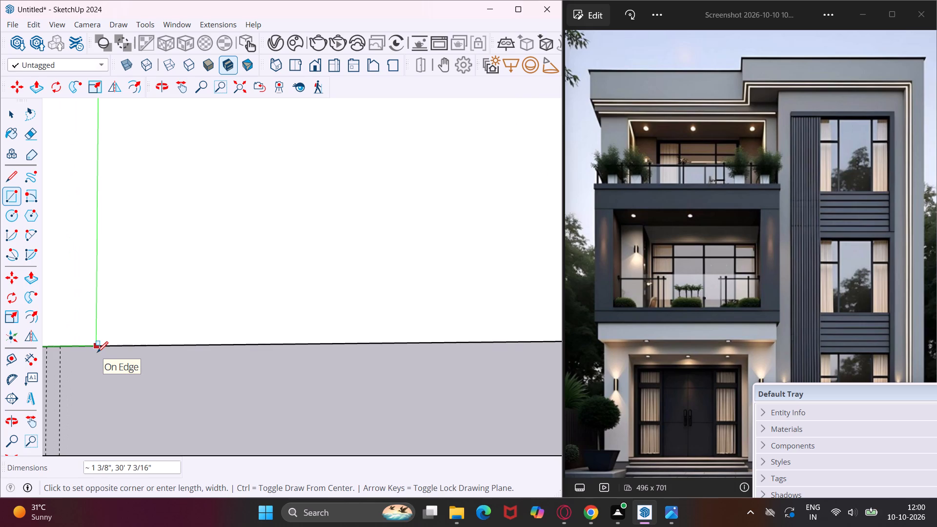
left_click(90, 347)
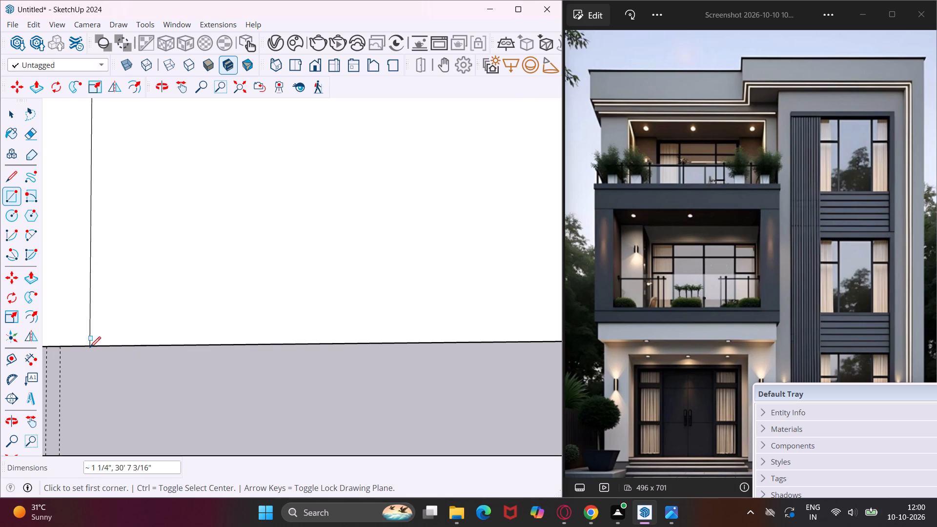
Make a group from the narrow strip's ground-floor face at the base of the tall panel.
scroll(90, 347, "down", 16)
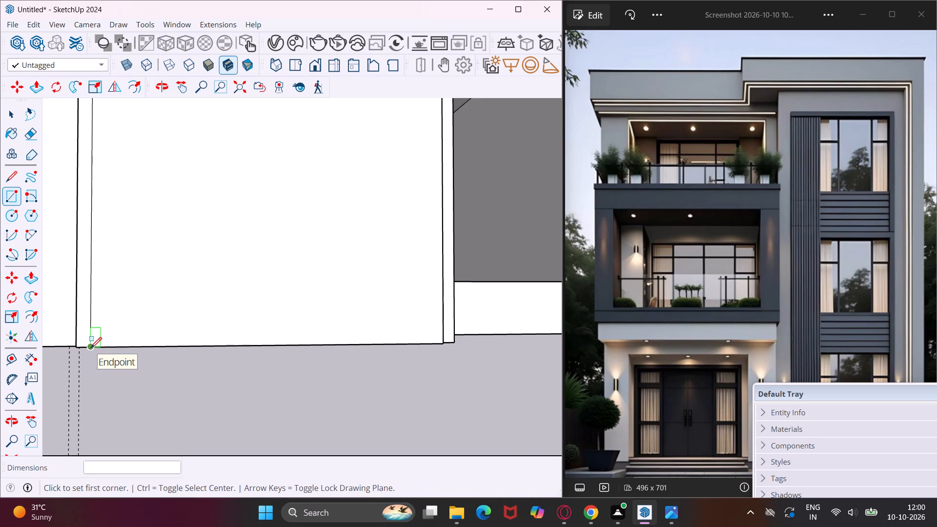
key("Escape")
key("space")
left_click(84, 333)
right_click(84, 333)
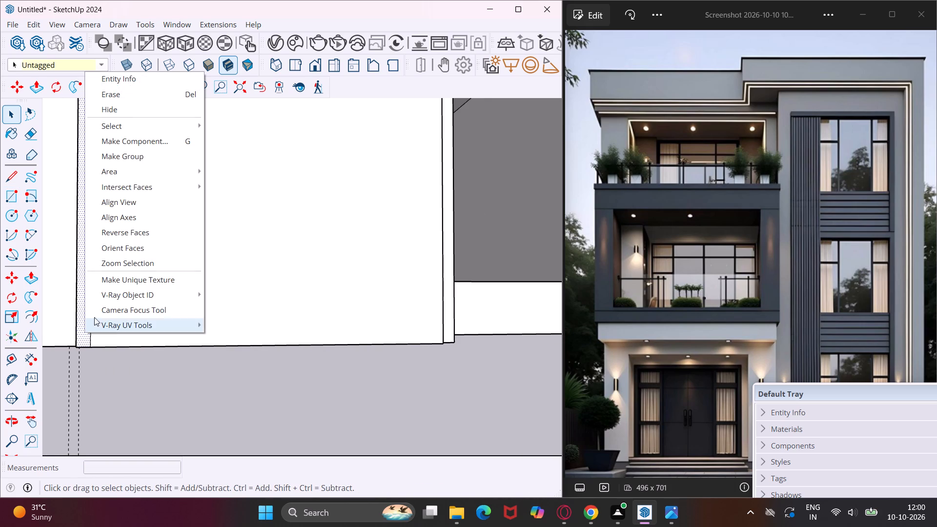
left_click(132, 162)
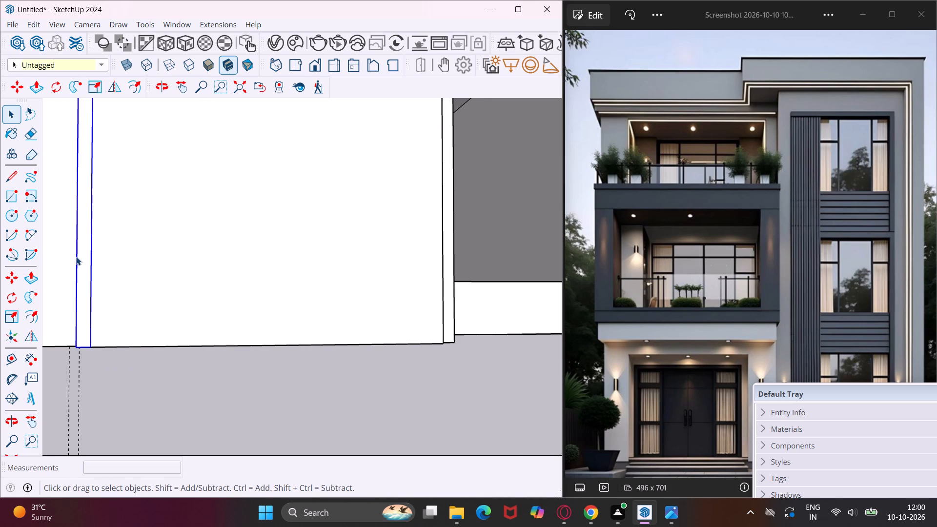
Open the strip group for editing and Push/Pull its face outward 0.75".
scroll(80, 292, "up", 4)
double_click(80, 292)
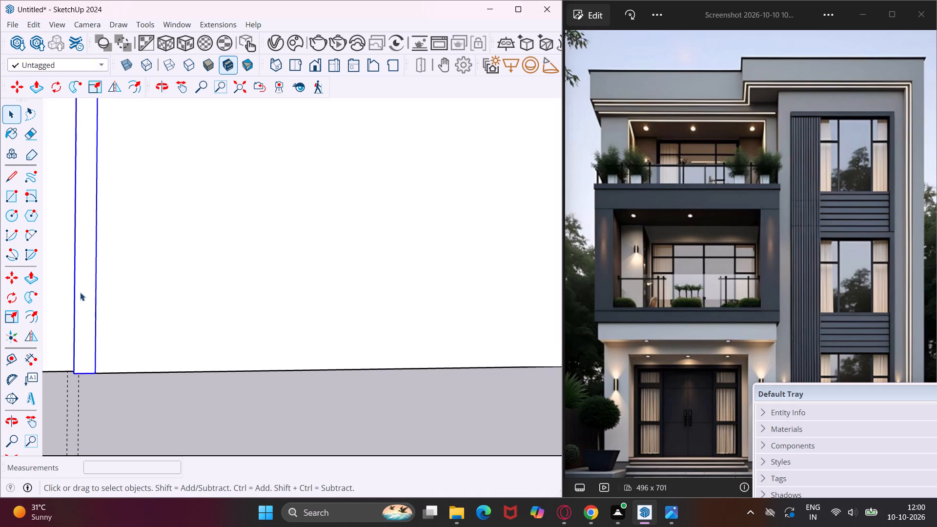
left_click(80, 292)
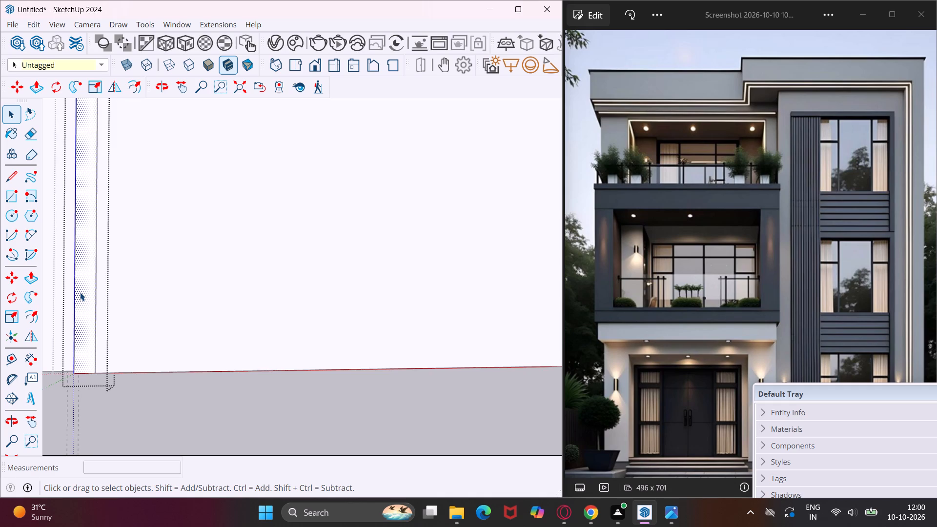
key("p")
left_click(80, 292)
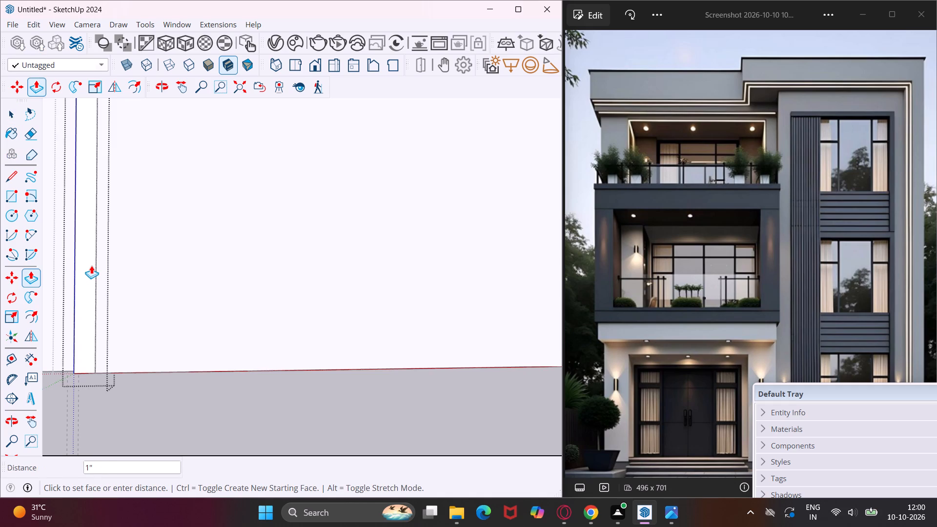
middle_click_drag(92, 263, 336, 304)
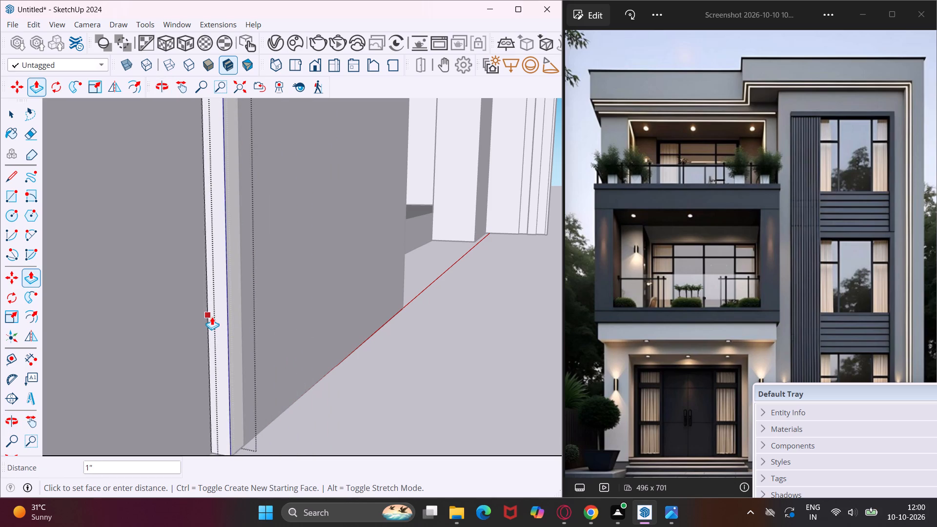
scroll(212, 317, "up", 3)
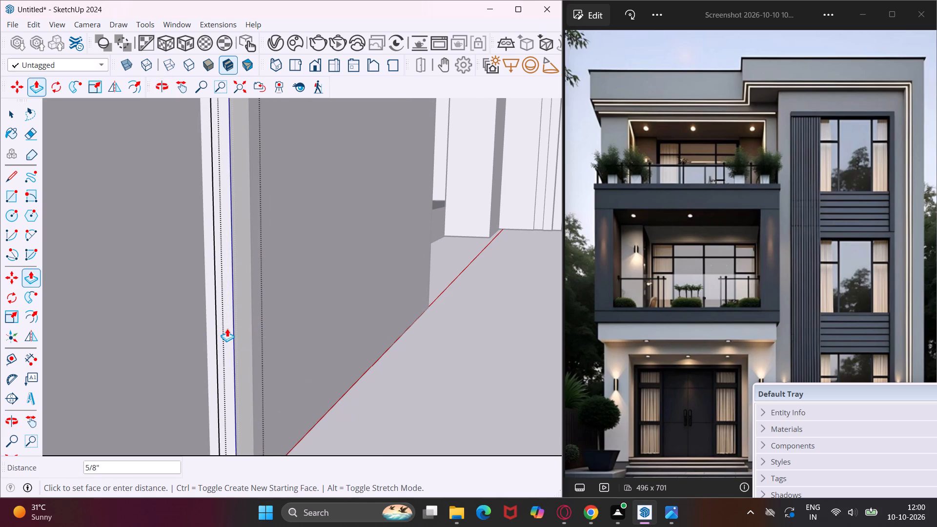
key("period")
type("75")
key("shift+quotedbl")
key("Return")
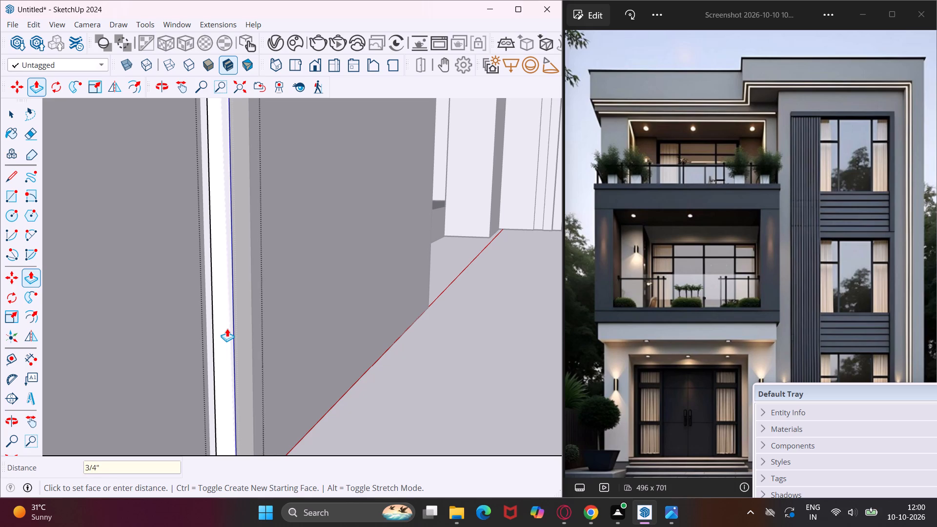
middle_click_drag(227, 328, 168, 333)
scroll(168, 333, "up", 1)
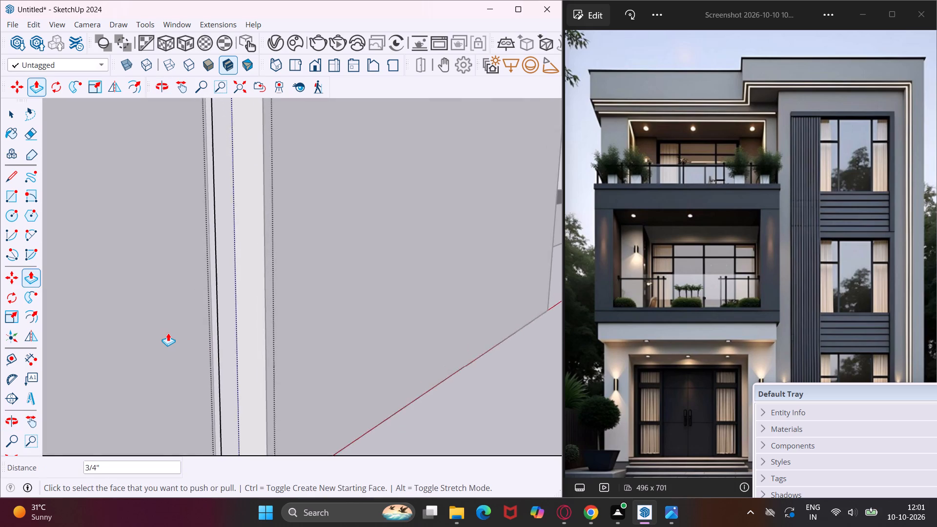
scroll(168, 333, "down", 6)
scroll(167, 333, "down", 17)
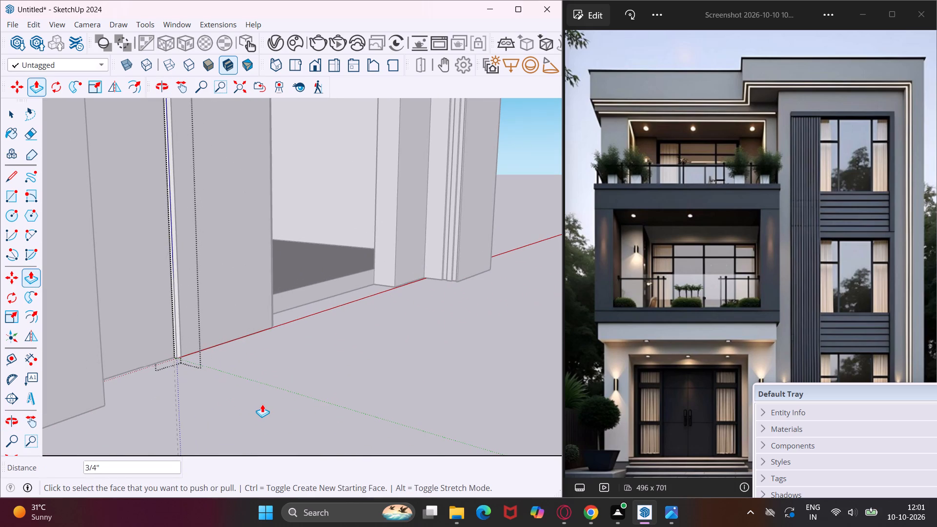
key("Escape")
key("space")
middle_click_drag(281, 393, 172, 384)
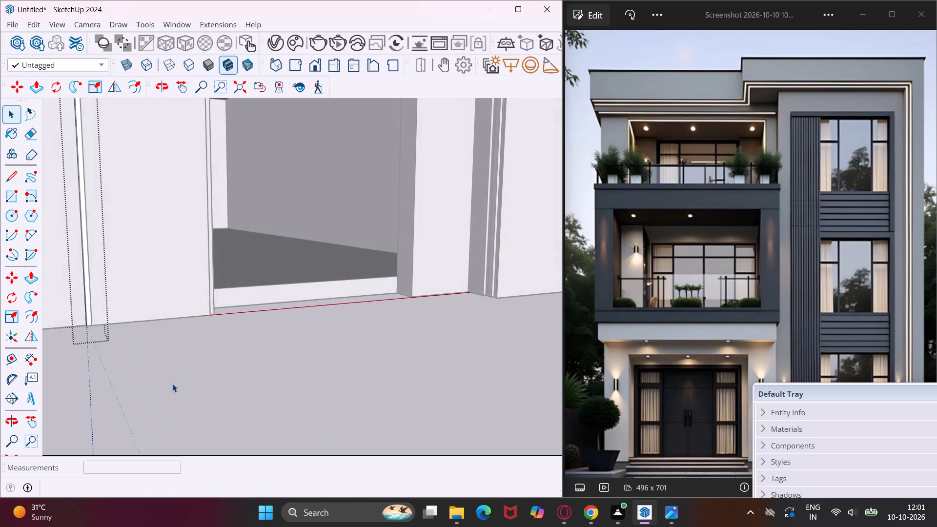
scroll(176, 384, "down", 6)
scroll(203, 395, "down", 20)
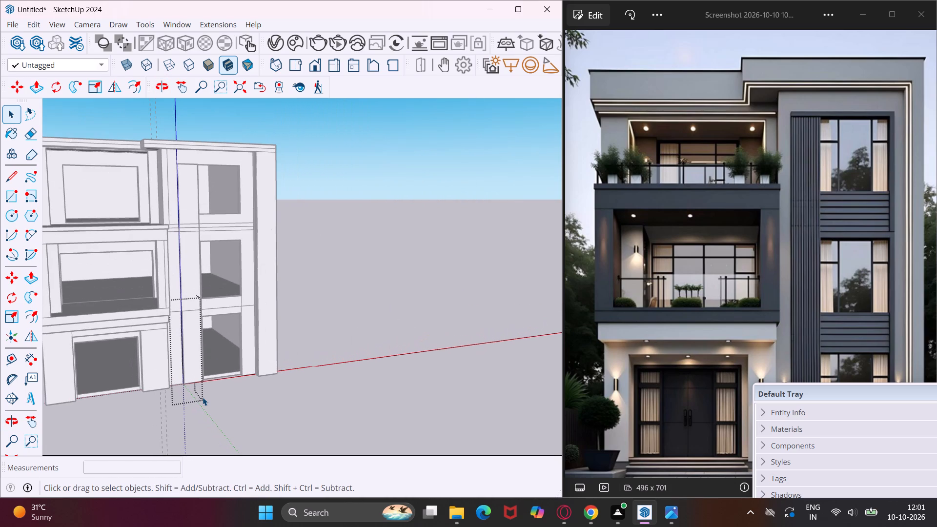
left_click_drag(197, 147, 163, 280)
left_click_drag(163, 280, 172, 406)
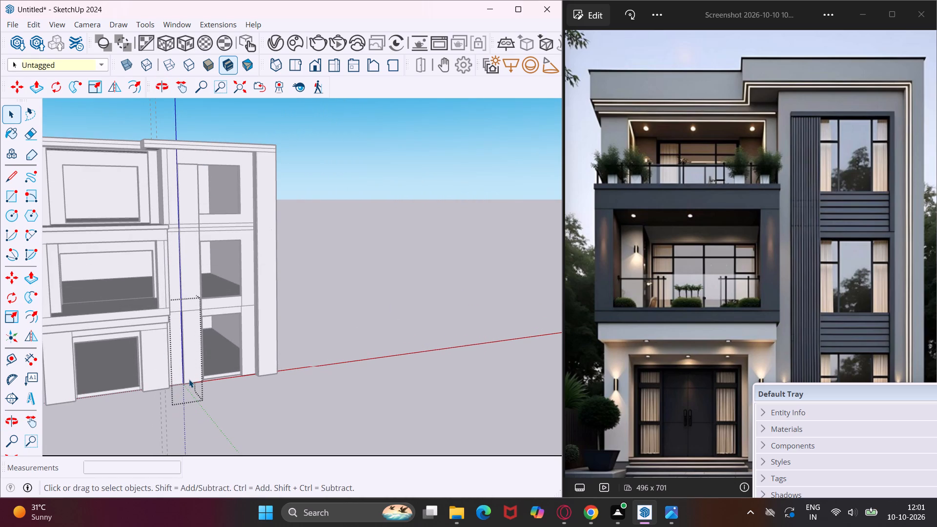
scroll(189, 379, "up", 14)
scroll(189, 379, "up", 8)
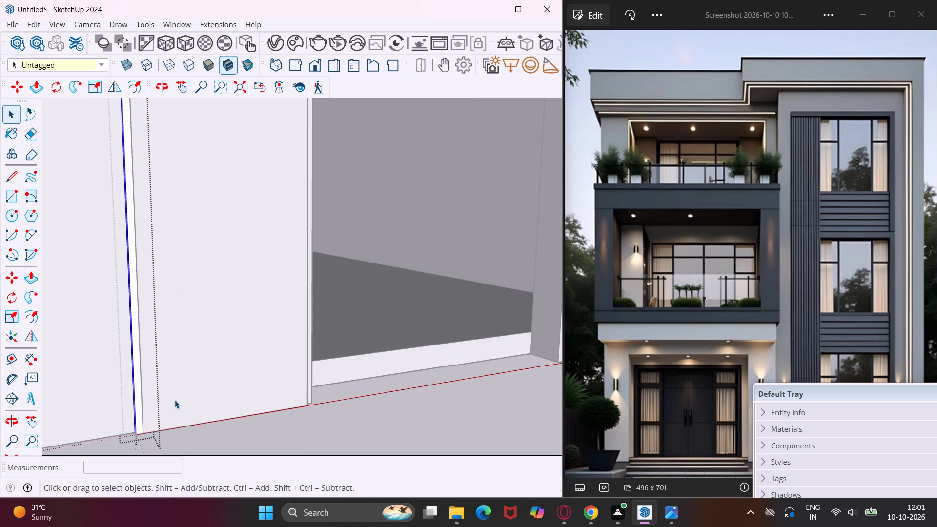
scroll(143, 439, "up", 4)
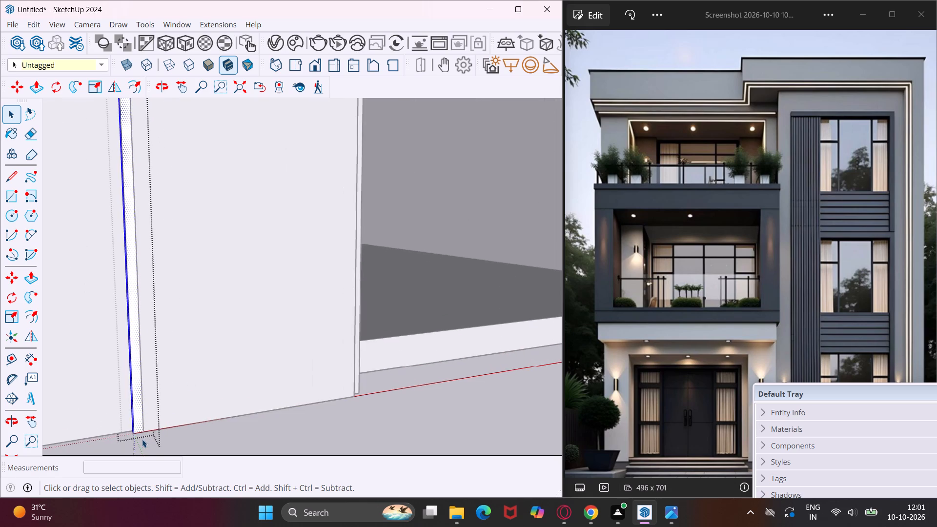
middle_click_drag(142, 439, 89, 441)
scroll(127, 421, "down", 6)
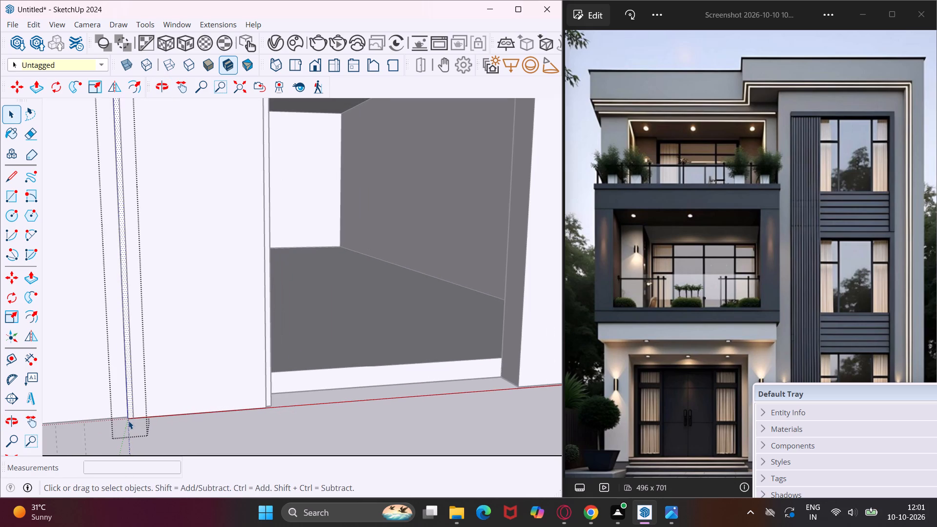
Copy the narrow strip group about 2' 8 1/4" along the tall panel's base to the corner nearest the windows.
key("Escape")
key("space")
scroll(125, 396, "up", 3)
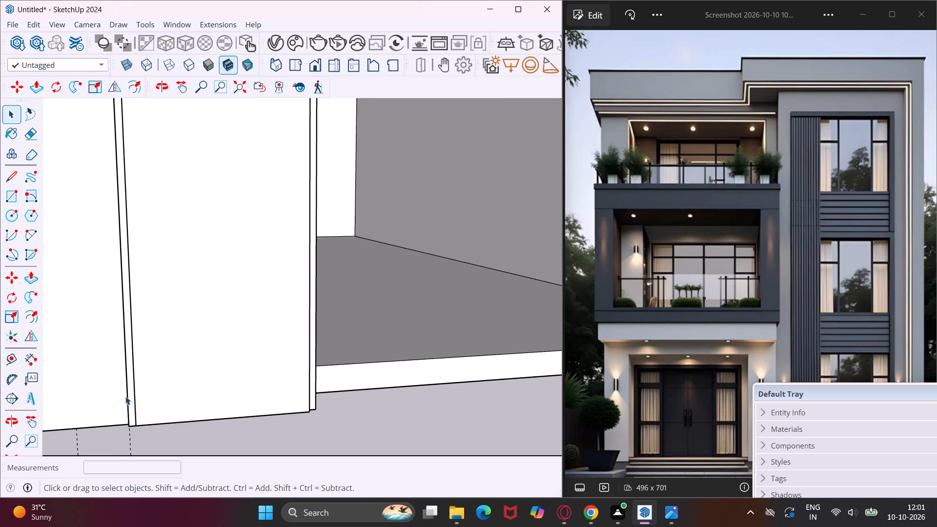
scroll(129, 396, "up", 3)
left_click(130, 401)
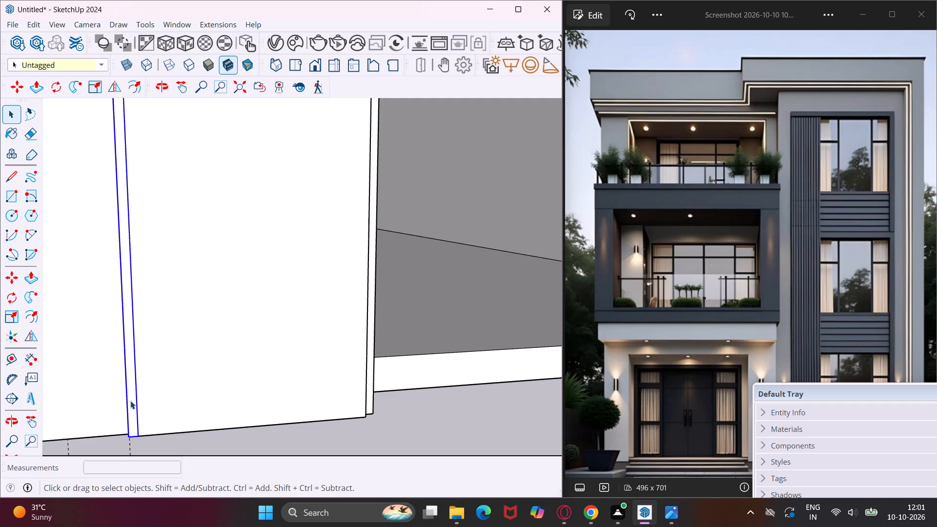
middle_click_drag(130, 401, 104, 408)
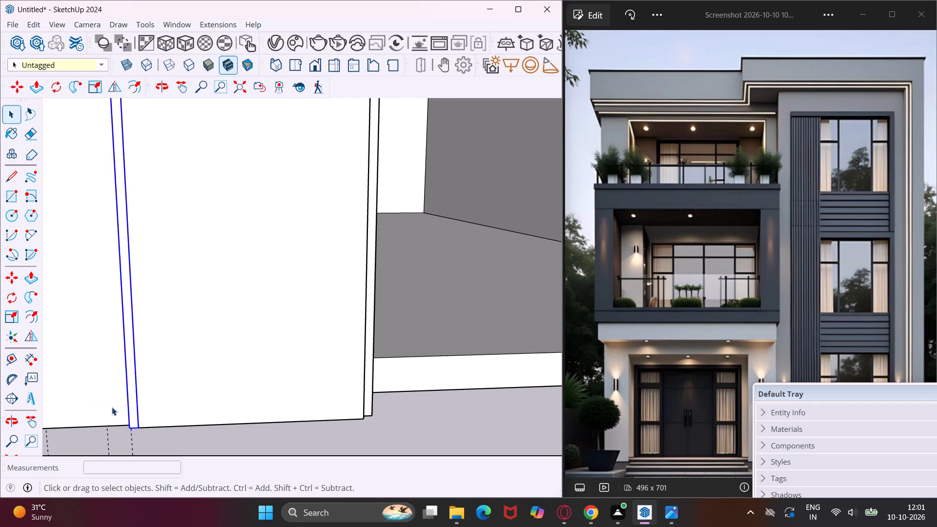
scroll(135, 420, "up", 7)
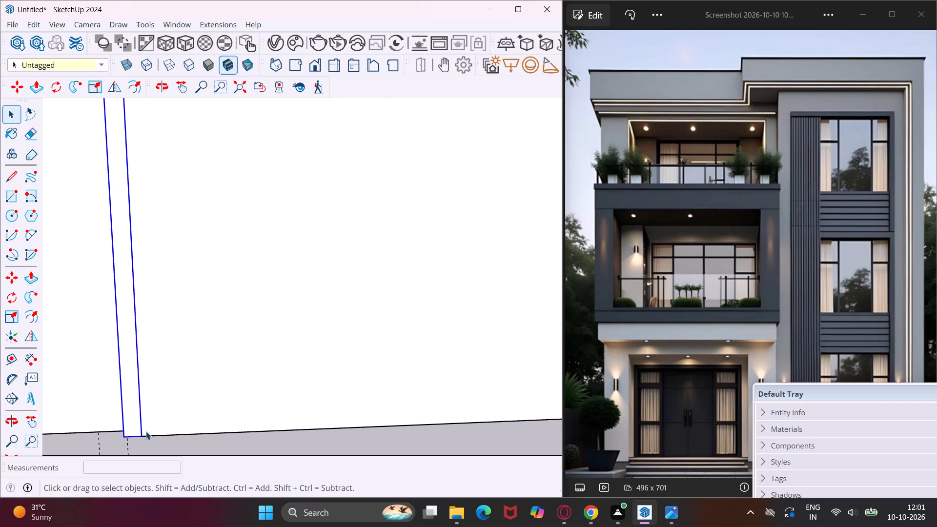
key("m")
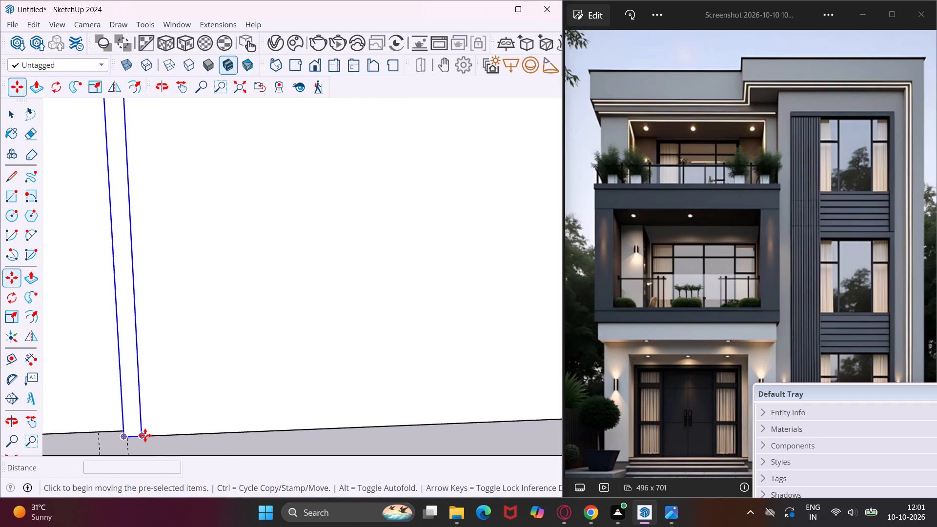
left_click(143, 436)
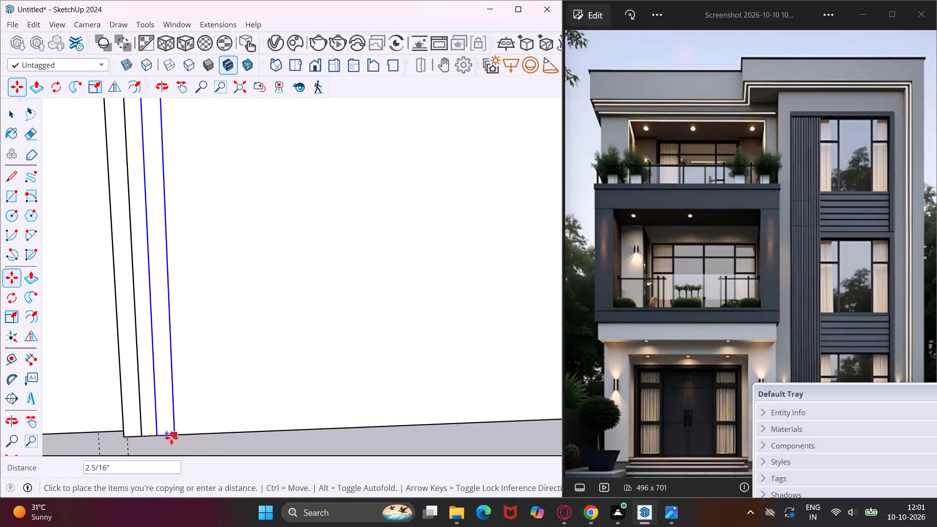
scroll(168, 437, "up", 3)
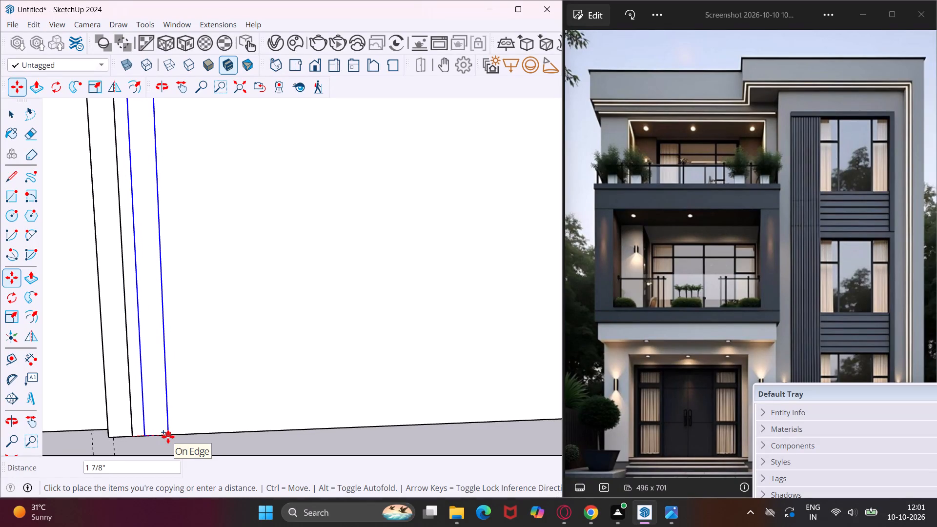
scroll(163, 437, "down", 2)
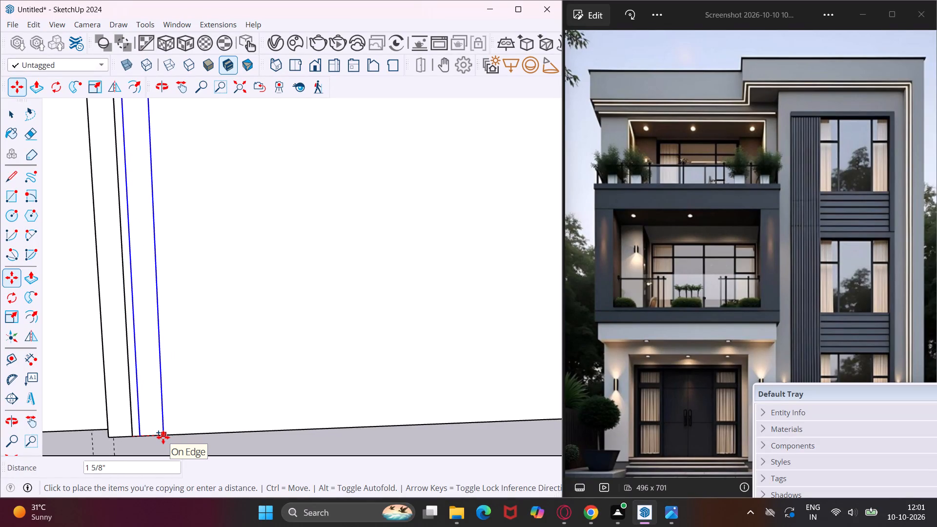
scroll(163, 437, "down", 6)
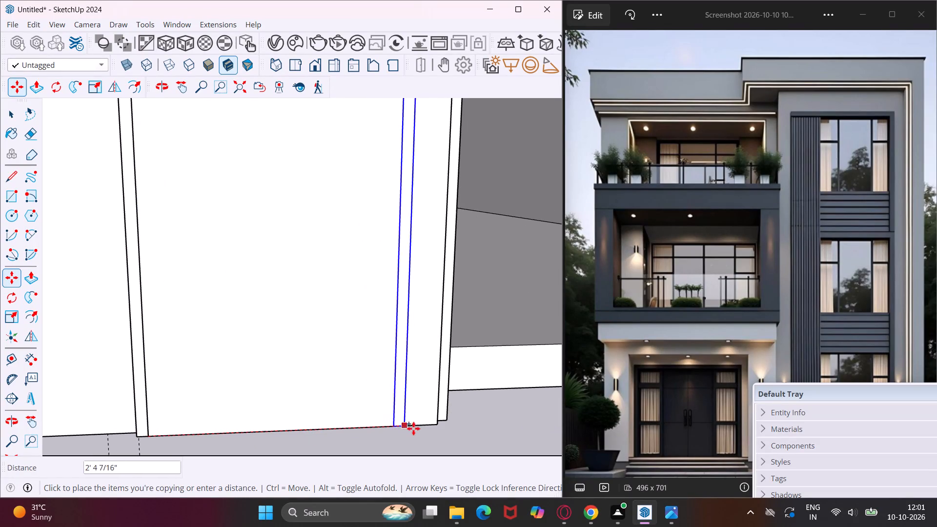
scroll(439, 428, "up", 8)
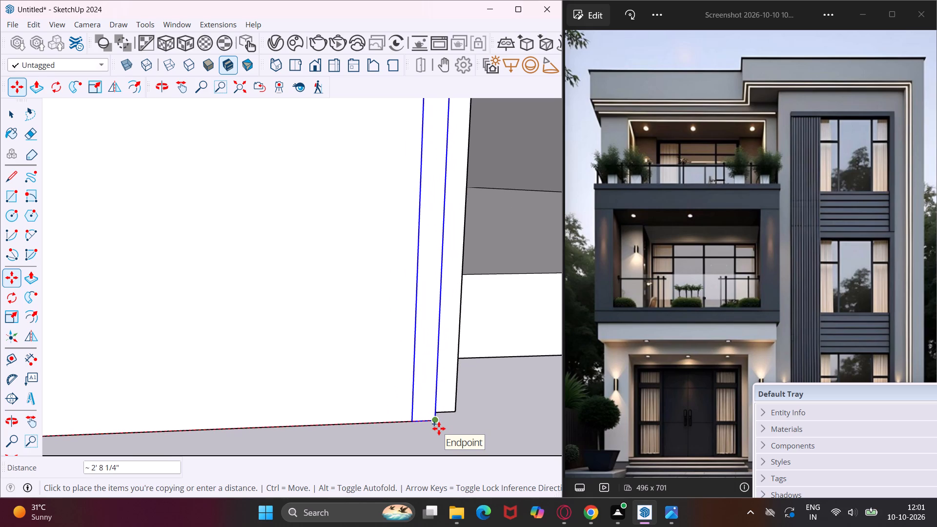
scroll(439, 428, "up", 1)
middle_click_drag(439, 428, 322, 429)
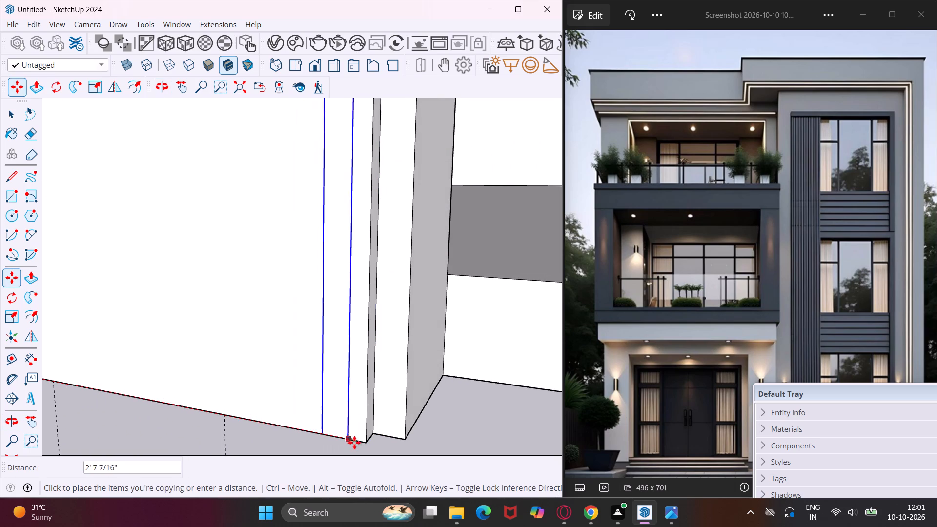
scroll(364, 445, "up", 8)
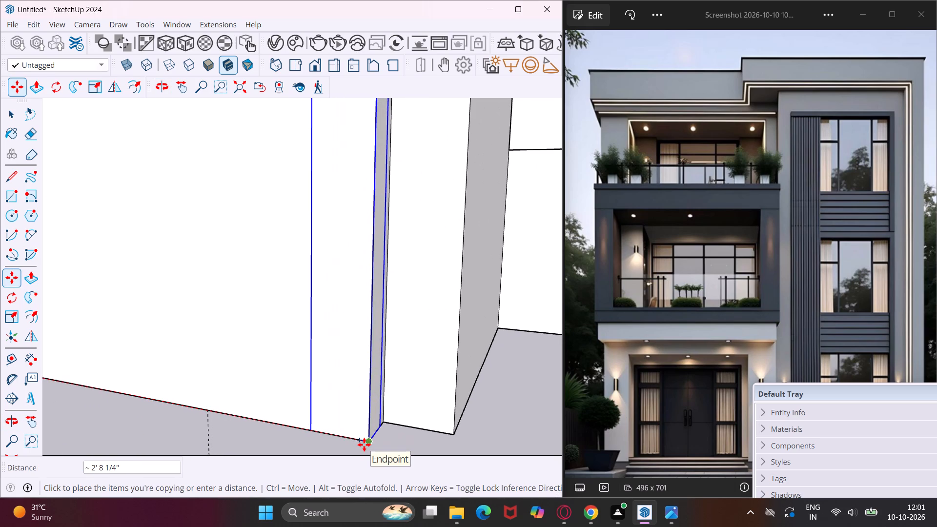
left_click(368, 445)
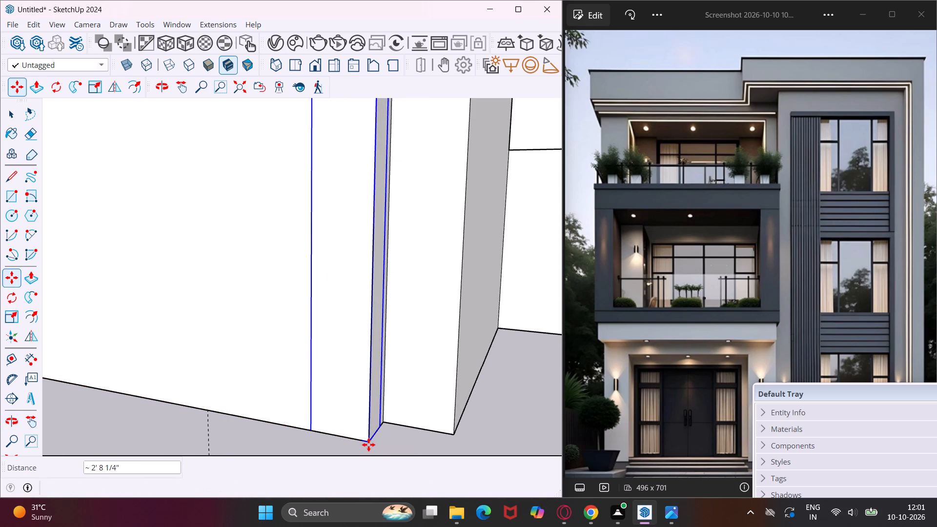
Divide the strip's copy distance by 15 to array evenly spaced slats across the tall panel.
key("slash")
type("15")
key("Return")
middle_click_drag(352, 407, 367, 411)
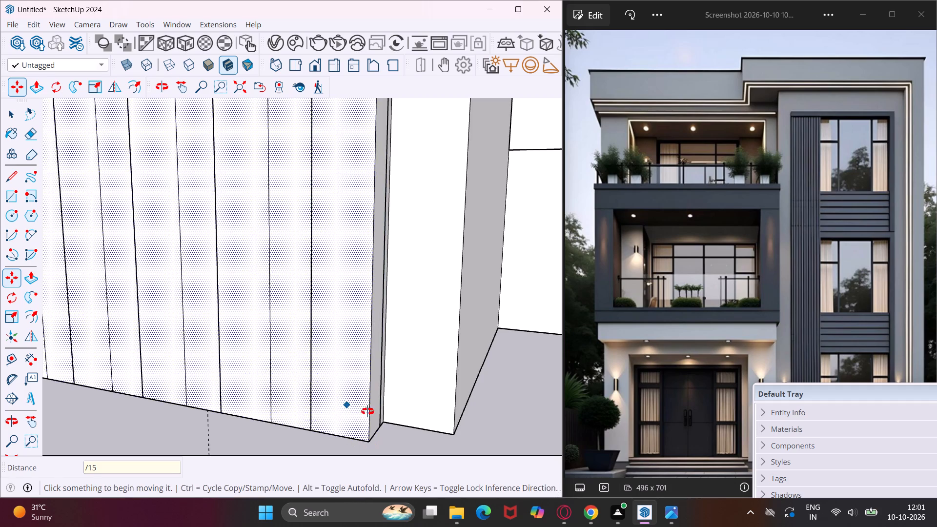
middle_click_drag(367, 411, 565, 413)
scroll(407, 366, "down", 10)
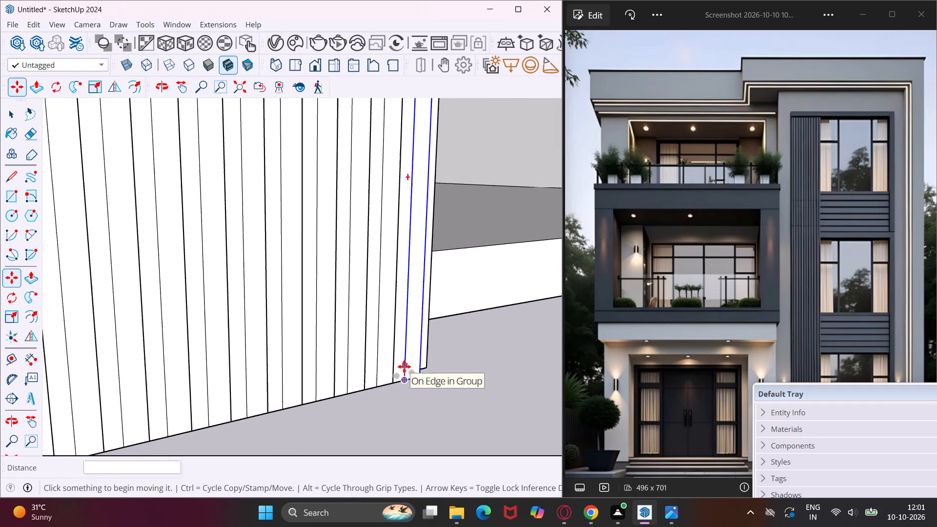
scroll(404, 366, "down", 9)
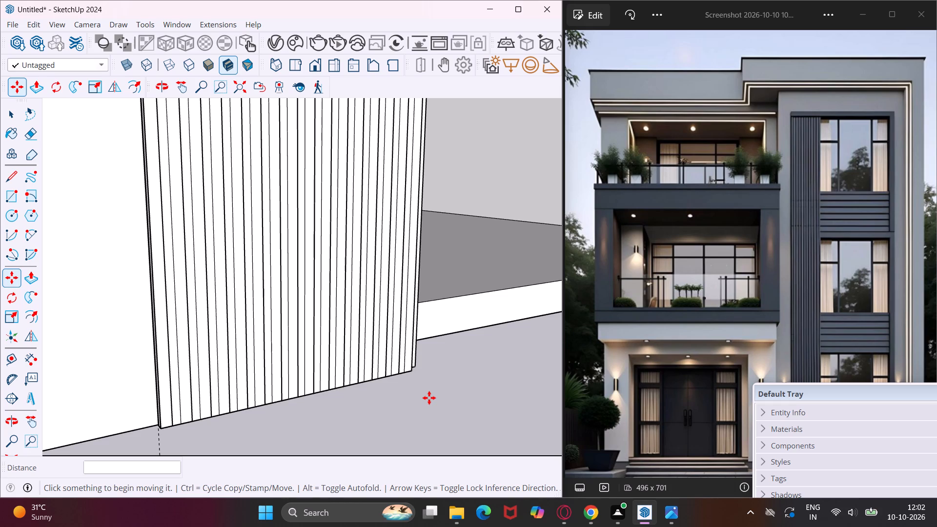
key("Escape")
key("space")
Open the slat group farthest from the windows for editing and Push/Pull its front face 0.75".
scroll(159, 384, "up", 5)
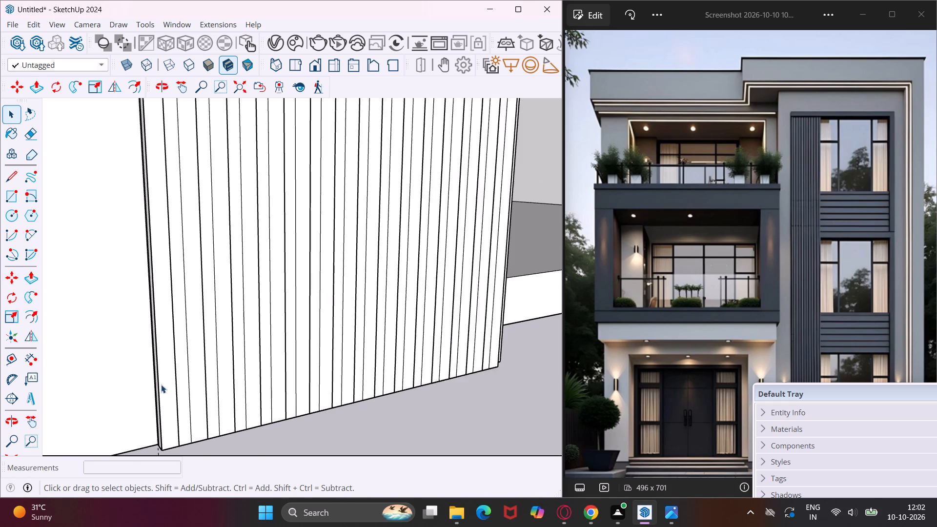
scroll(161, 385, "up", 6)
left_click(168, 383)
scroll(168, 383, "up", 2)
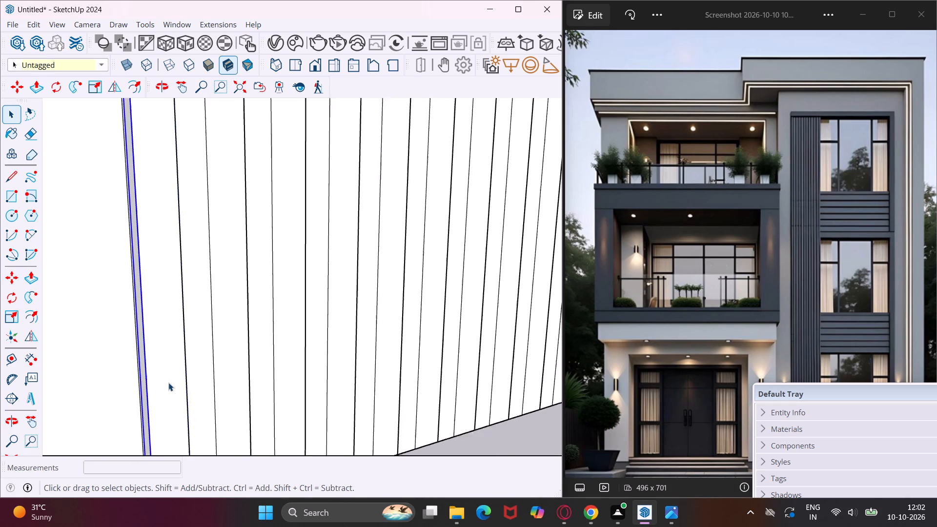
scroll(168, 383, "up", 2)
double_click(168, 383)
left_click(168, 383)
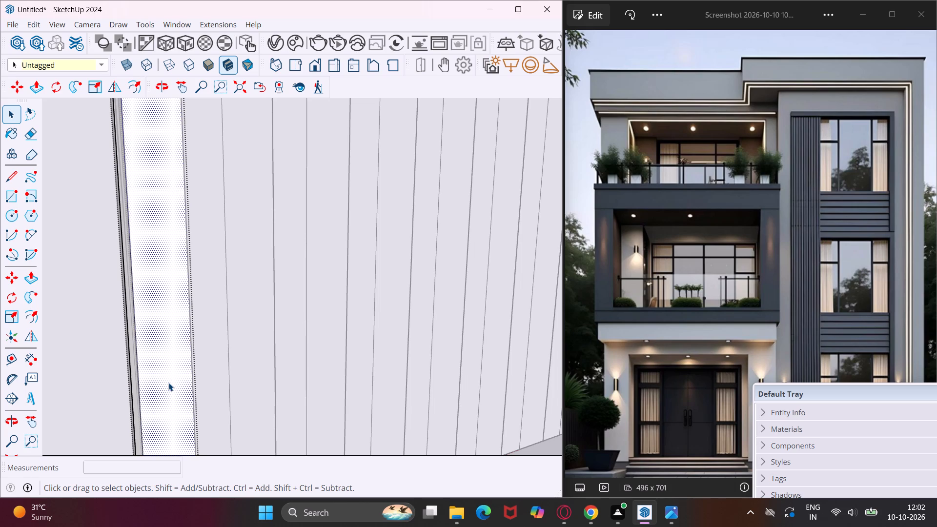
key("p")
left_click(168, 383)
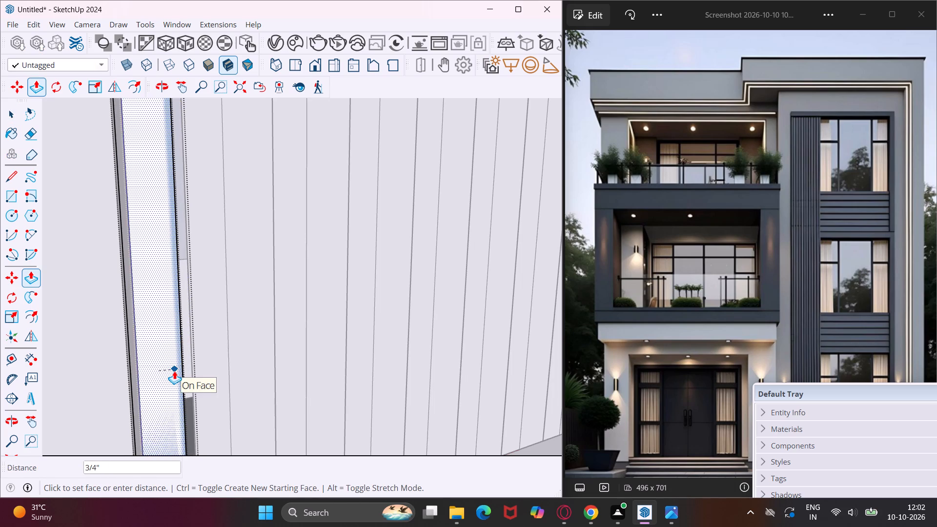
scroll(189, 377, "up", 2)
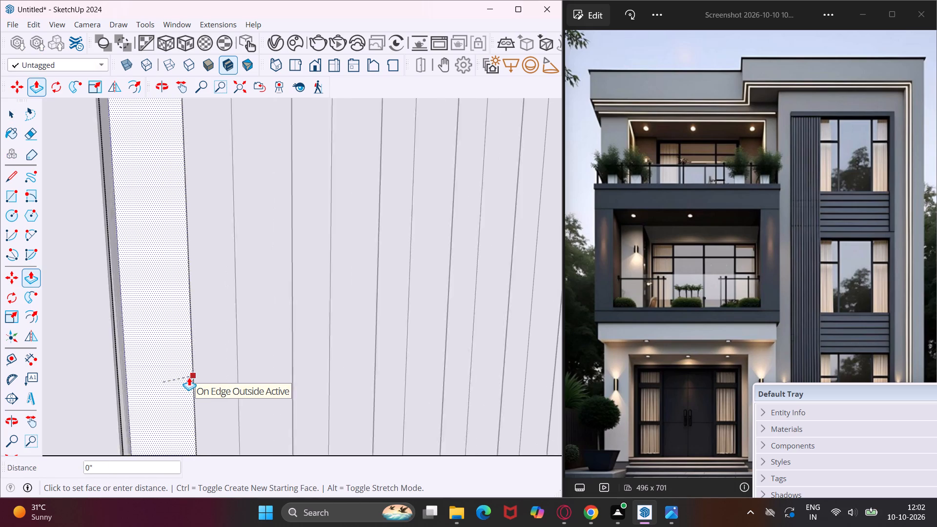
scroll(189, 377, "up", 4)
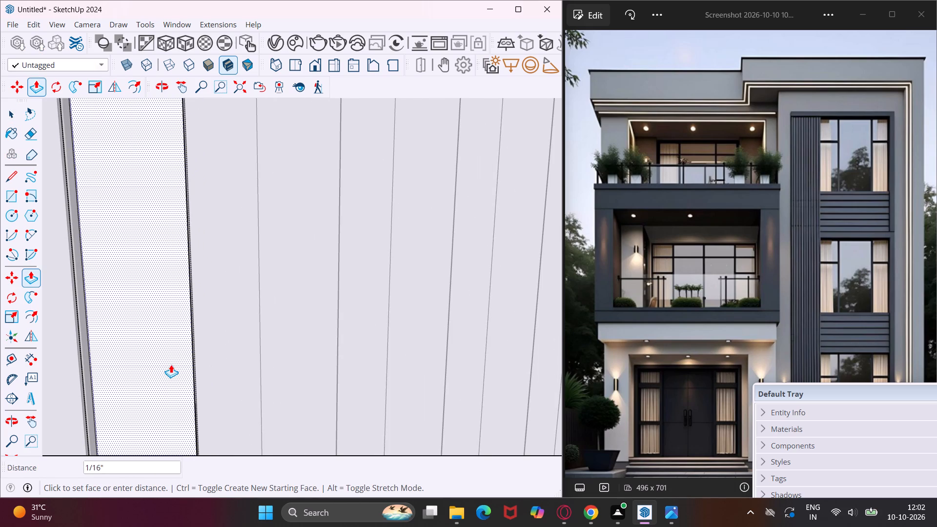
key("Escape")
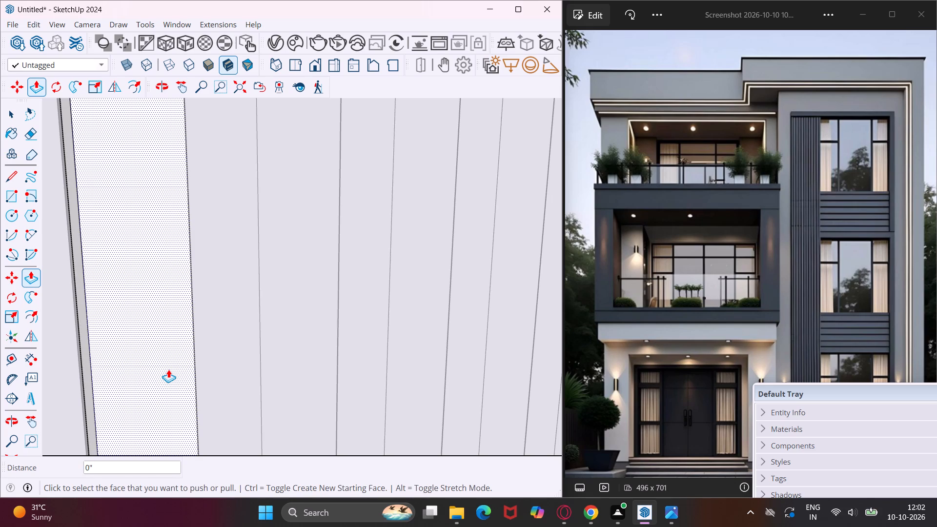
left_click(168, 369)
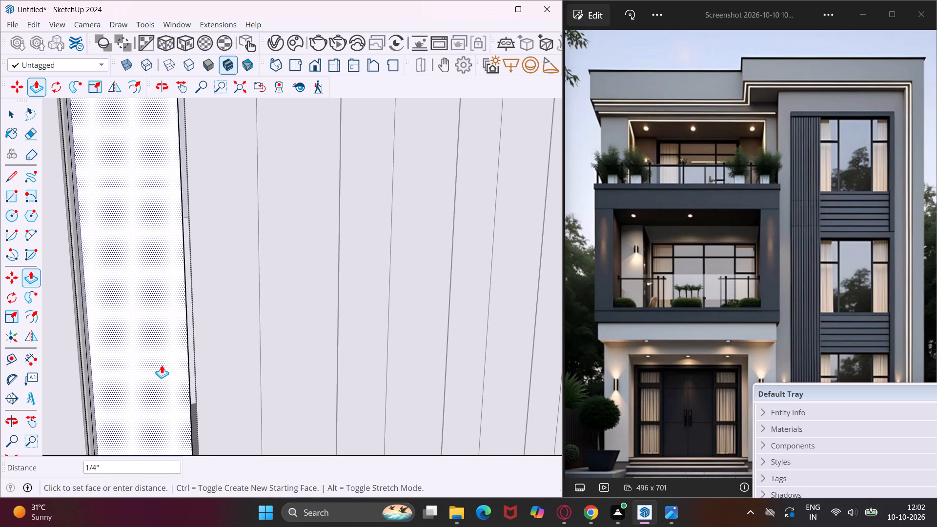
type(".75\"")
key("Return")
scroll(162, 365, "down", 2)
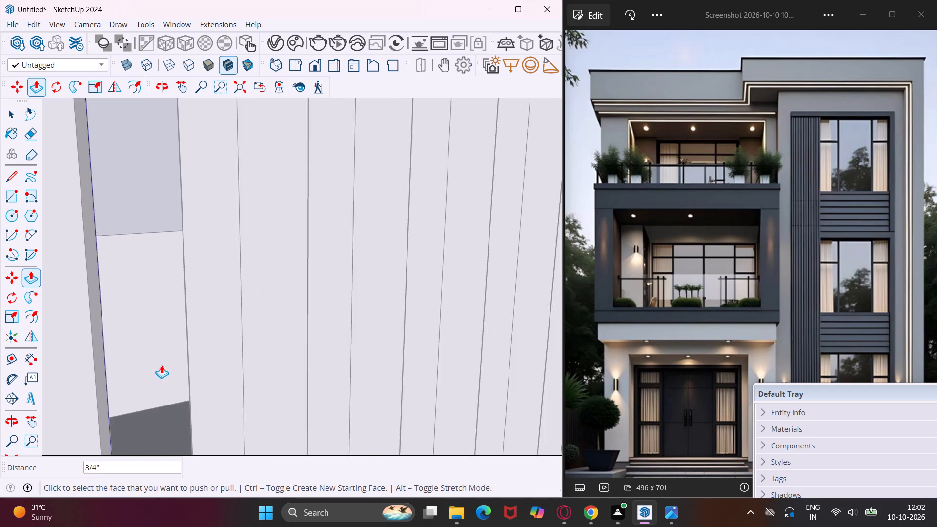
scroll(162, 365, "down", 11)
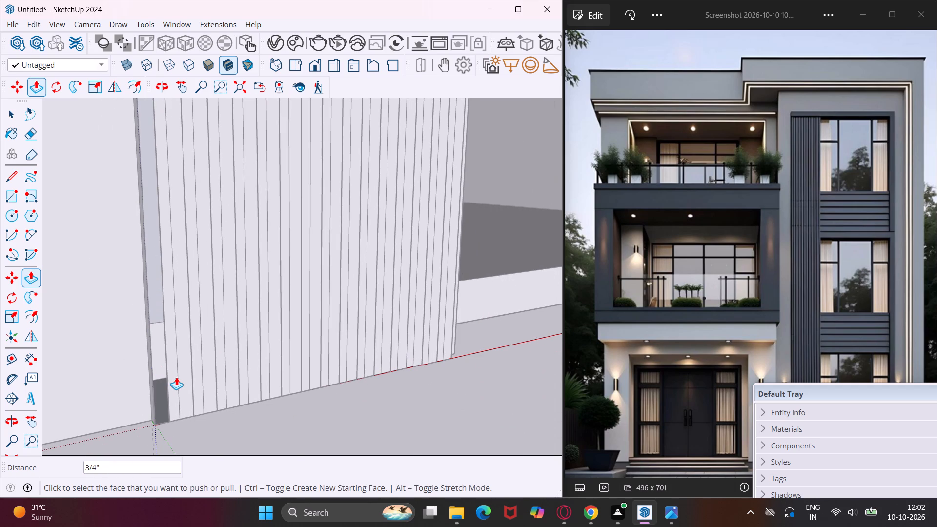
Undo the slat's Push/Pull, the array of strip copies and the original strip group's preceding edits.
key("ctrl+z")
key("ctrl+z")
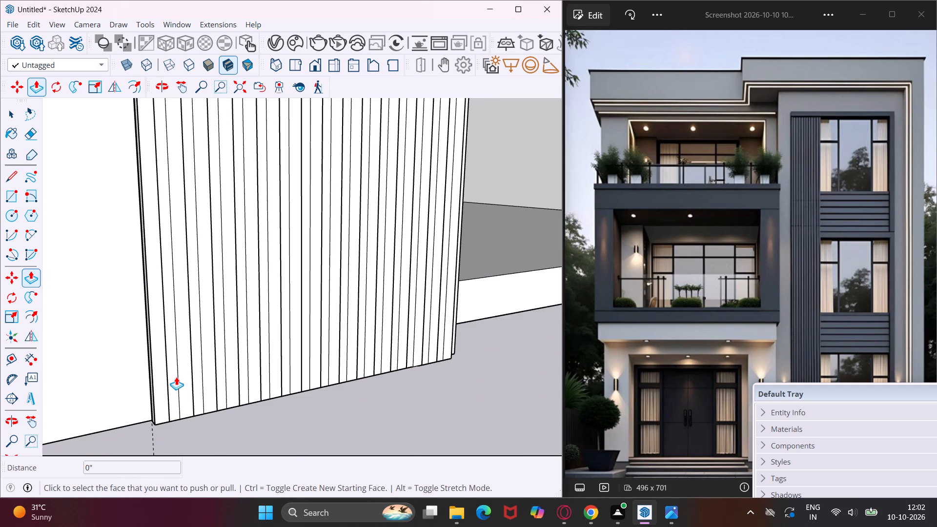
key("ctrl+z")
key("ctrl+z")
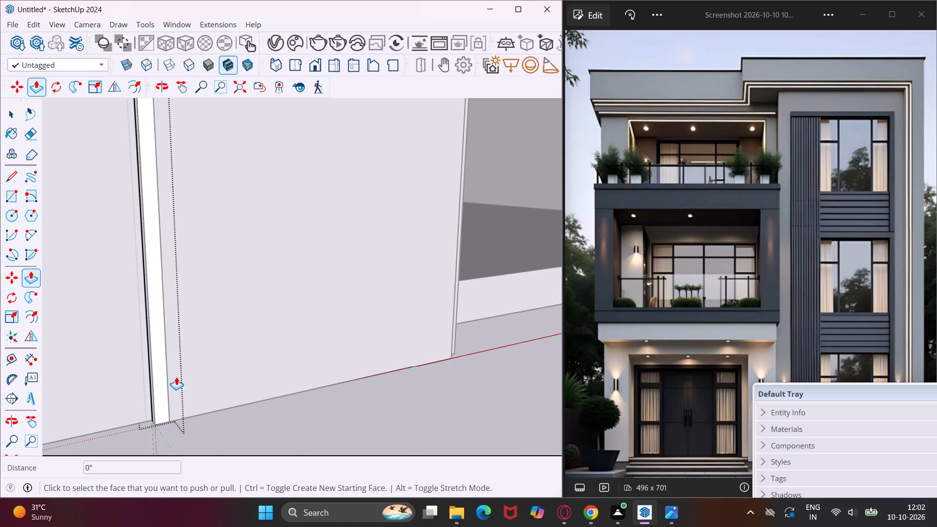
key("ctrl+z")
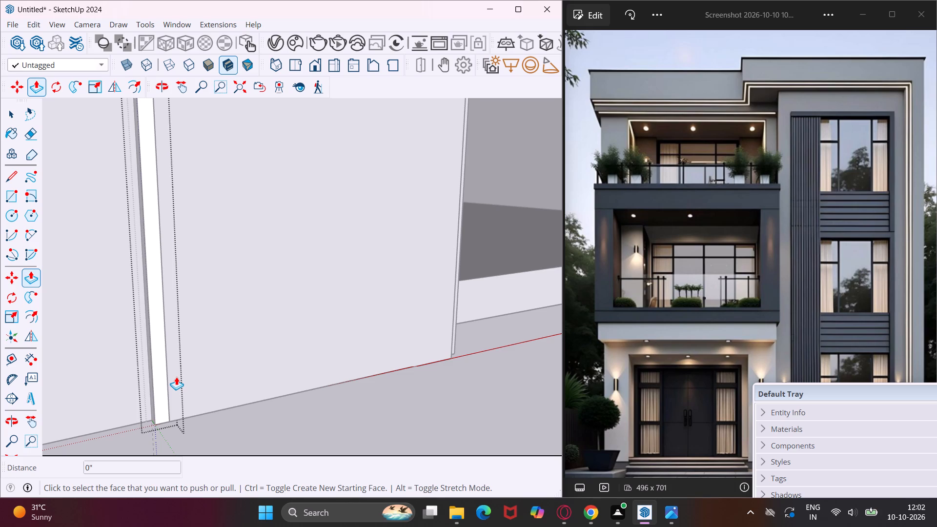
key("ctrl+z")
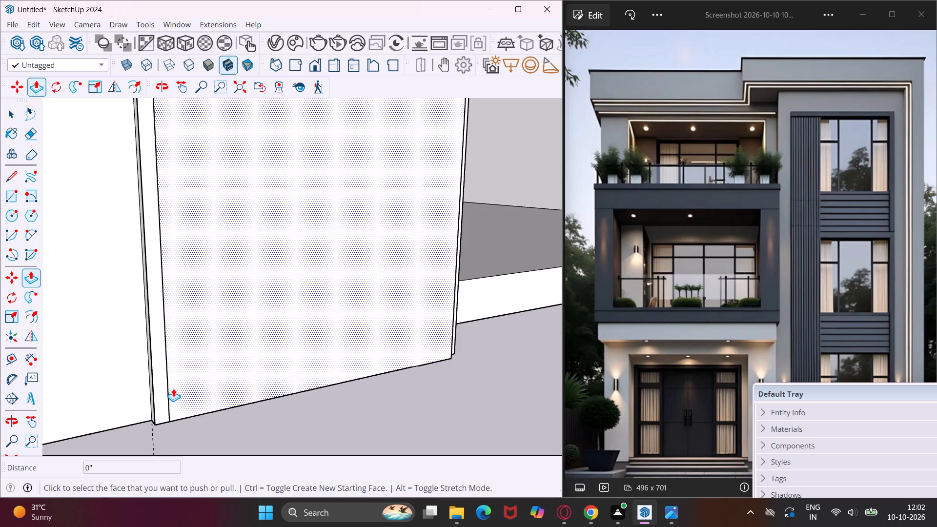
Undo the remaining narrow strip group and its rectangle along the tall panel's edge farthest from the windows.
key("Escape")
key("space")
left_click(164, 419)
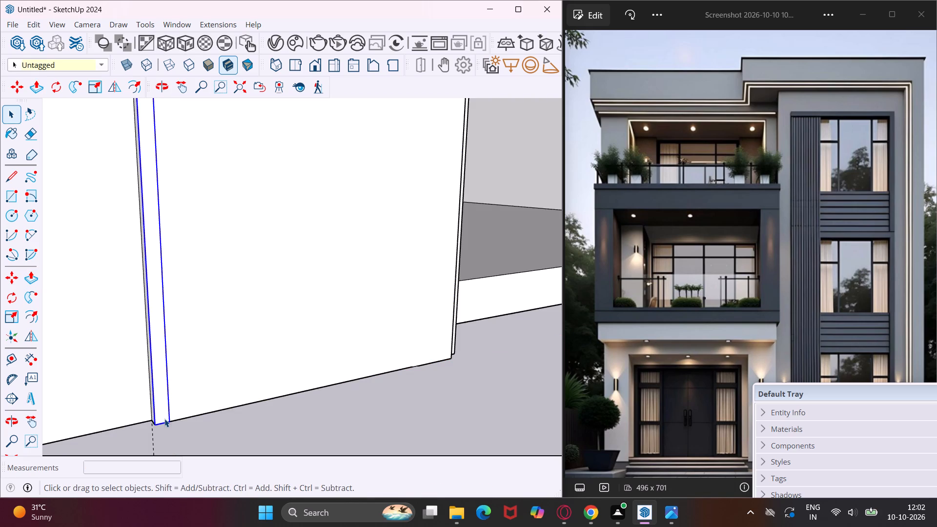
middle_click_drag(164, 419, 54, 395)
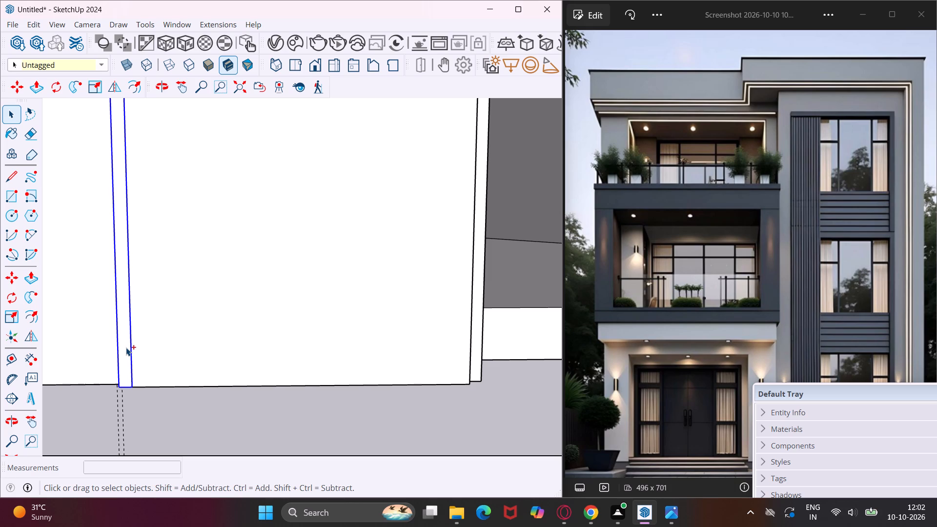
key("ctrl+z")
key("ctrl+z")
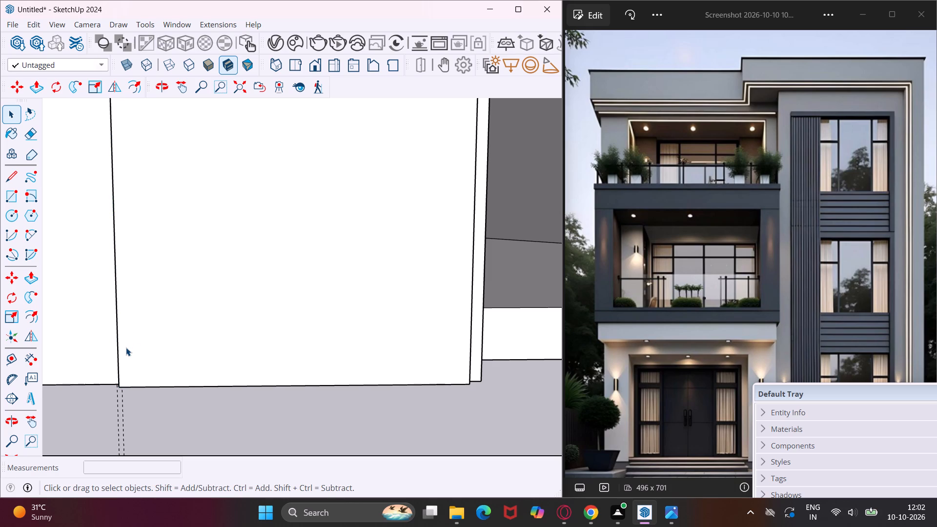
Draw a full-height strip rectangle about 11/16" by 30' 7 3/16" along the tall panel's edge farthest from the windows.
scroll(126, 347, "down", 3)
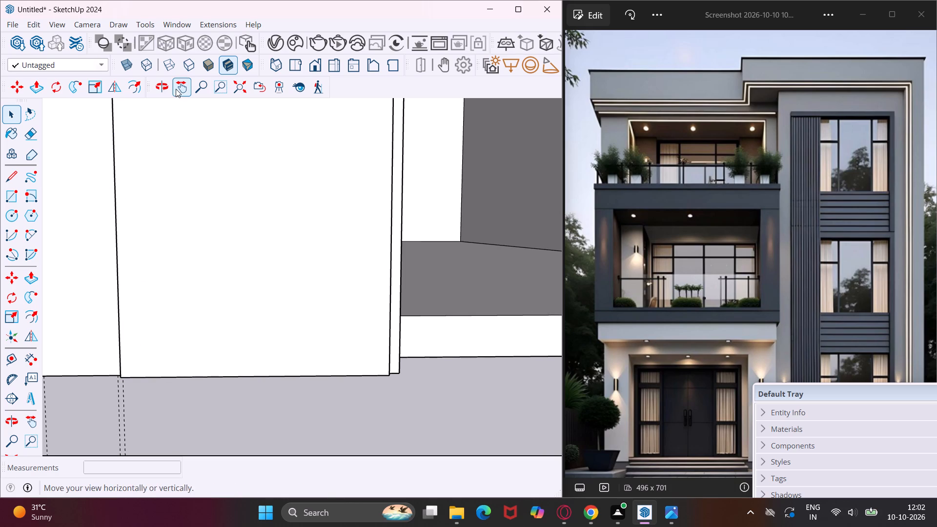
left_click(177, 87)
left_click_drag(193, 165, 237, 353)
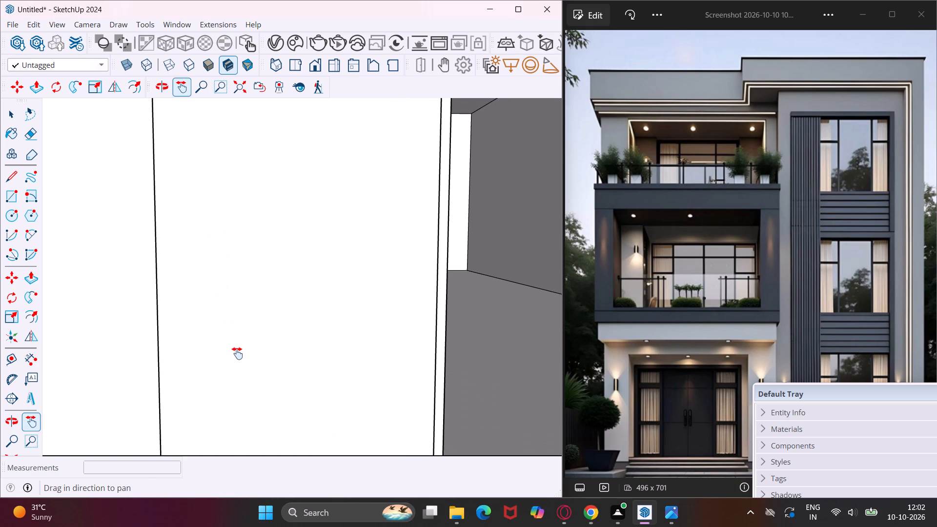
scroll(229, 342, "down", 10)
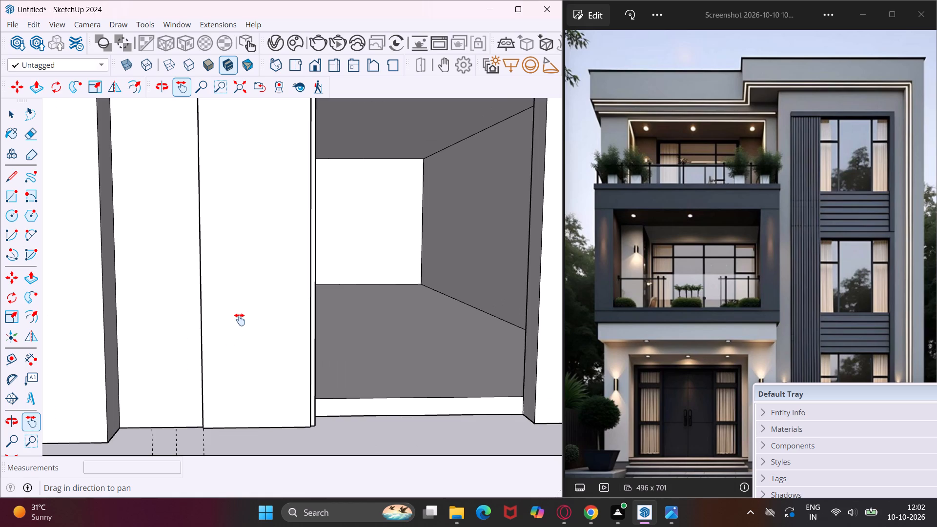
left_click_drag(240, 320, 247, 357)
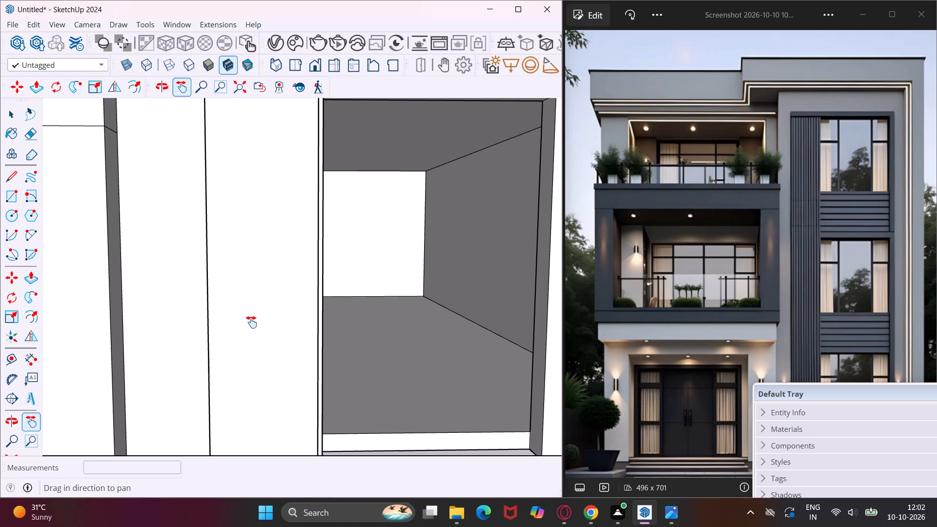
scroll(251, 322, "down", 5)
left_click_drag(251, 322, 271, 387)
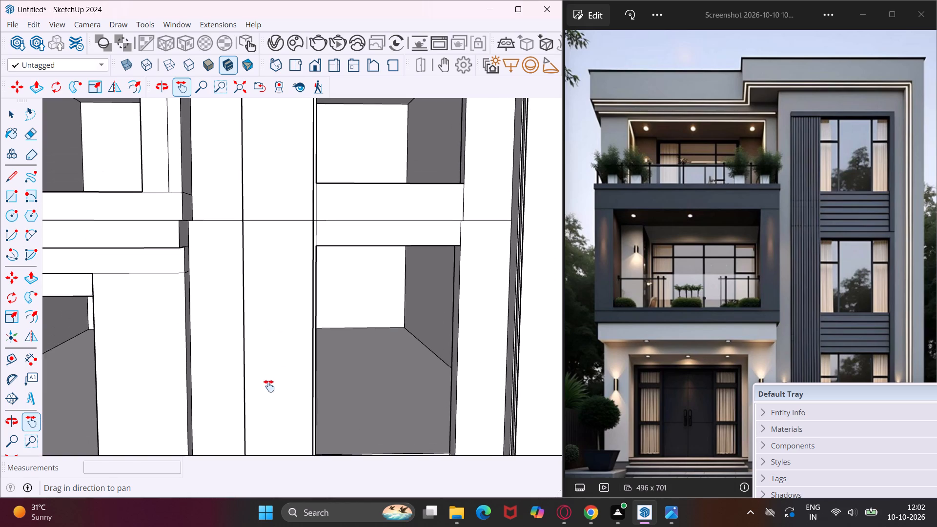
scroll(252, 358, "down", 9)
middle_click_drag(263, 313, 260, 337)
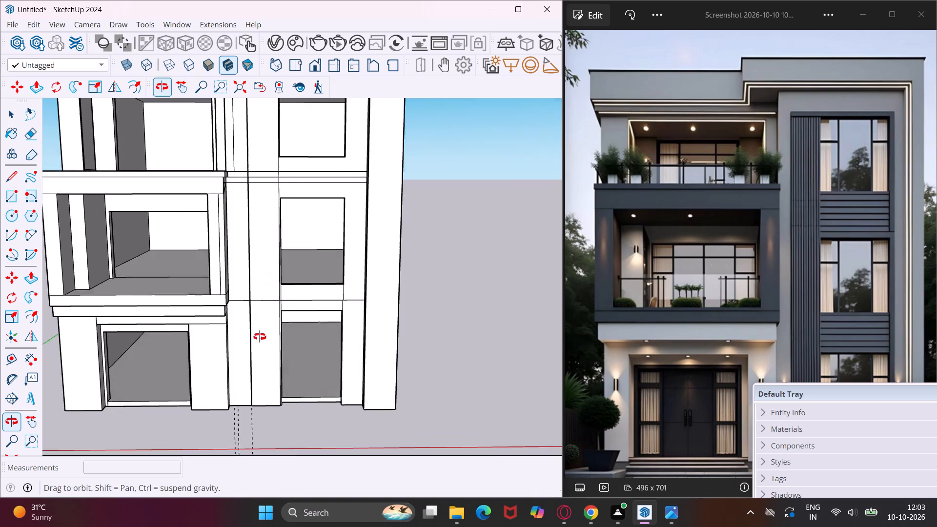
middle_click_drag(260, 337, 258, 344)
left_click_drag(271, 252, 267, 353)
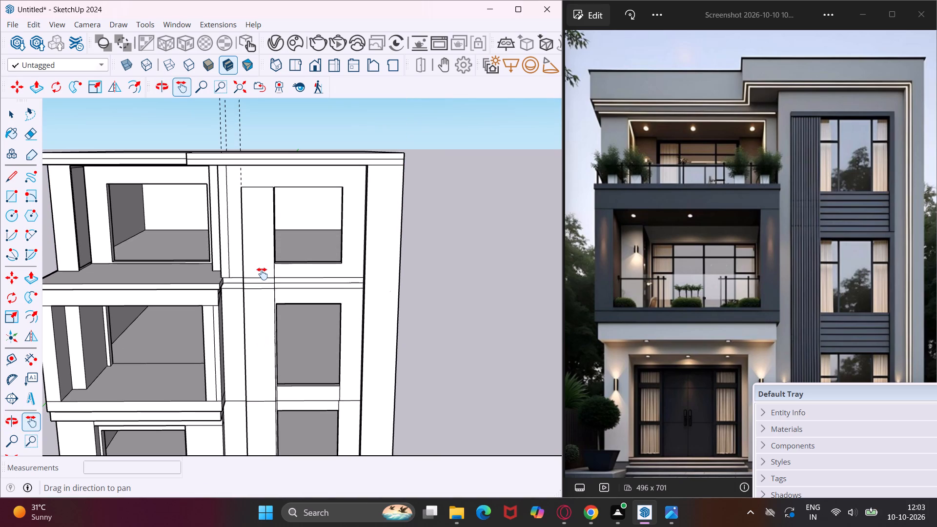
key("Escape")
key("space")
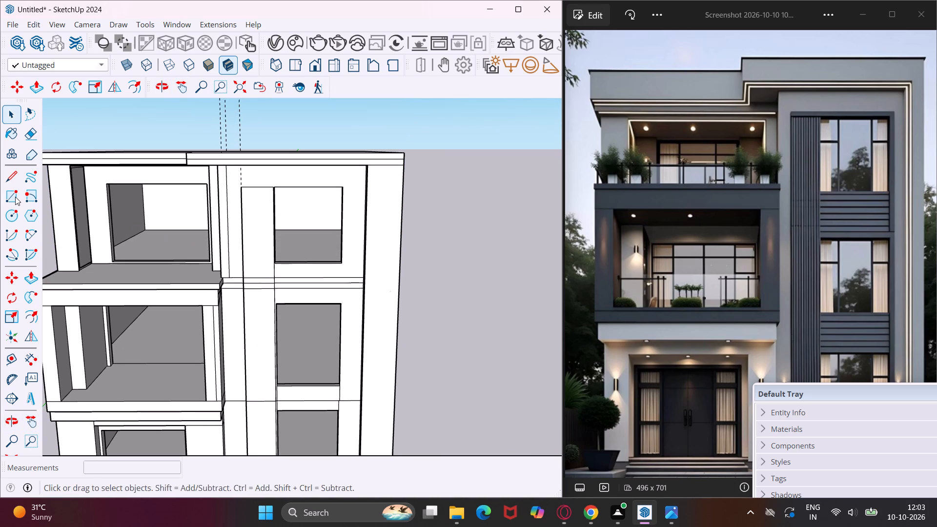
left_click(15, 197)
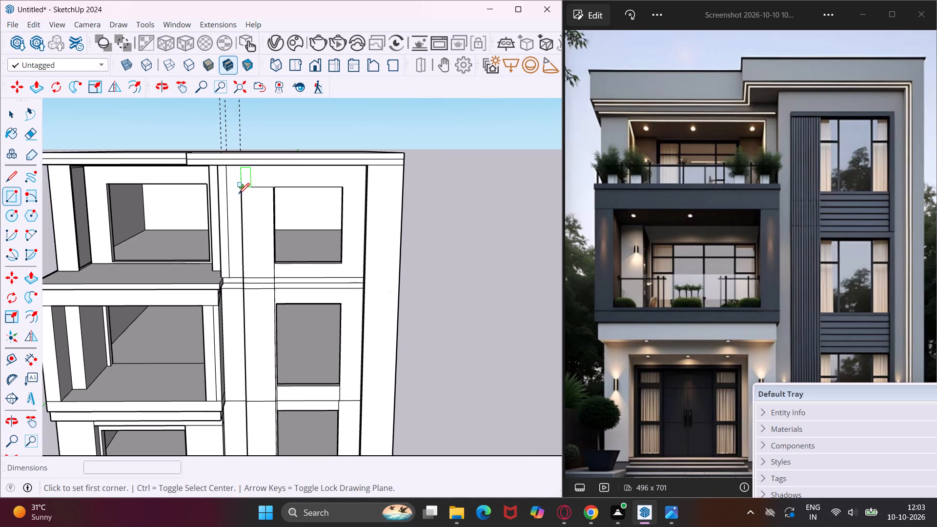
scroll(239, 194, "up", 13)
middle_click_drag(240, 194, 335, 203)
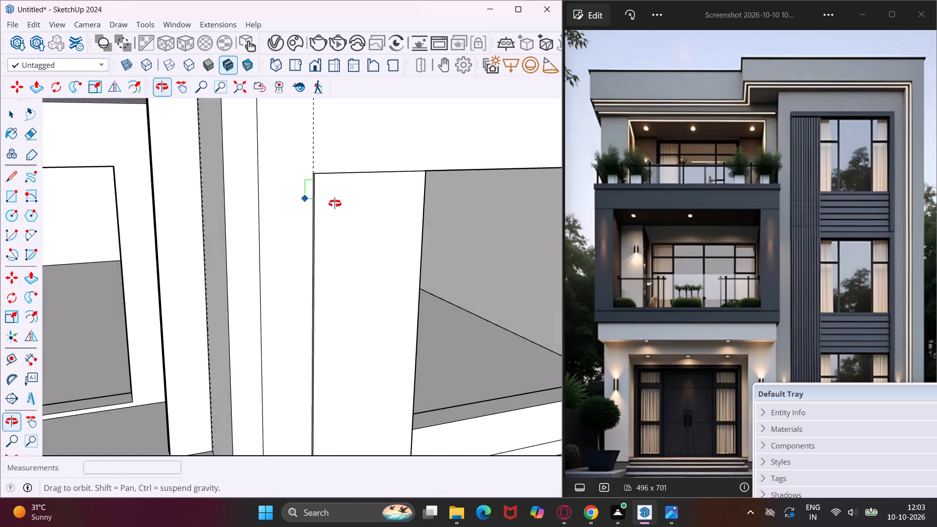
middle_click_drag(335, 203, 373, 209)
scroll(367, 184, "up", 6)
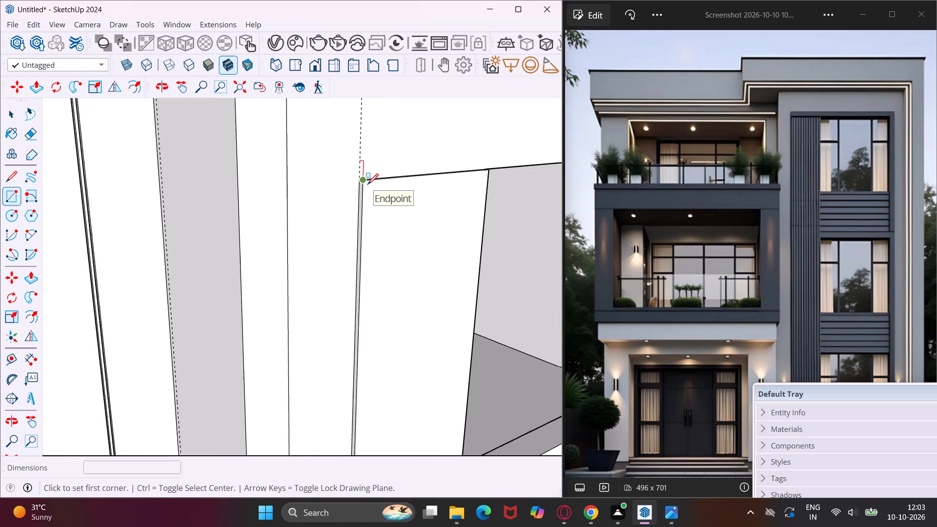
scroll(367, 184, "up", 6)
left_click(358, 176)
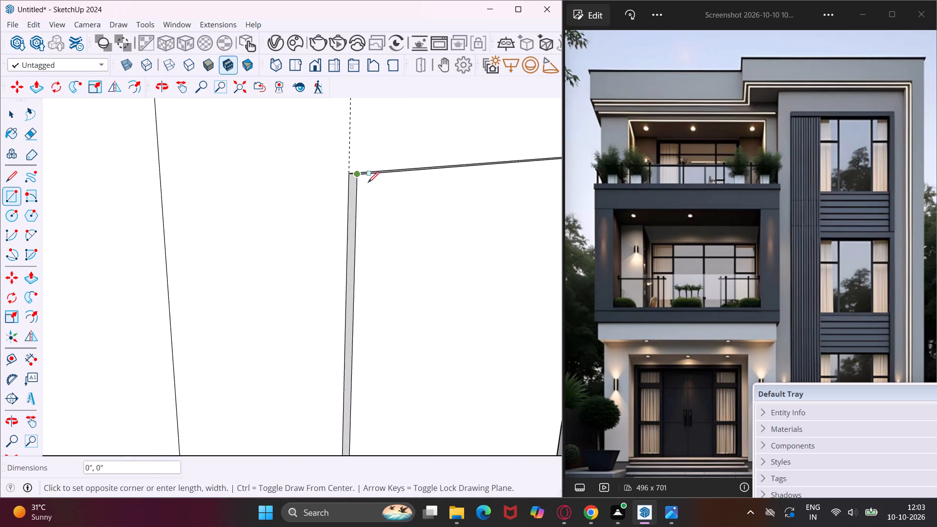
scroll(383, 232, "down", 17)
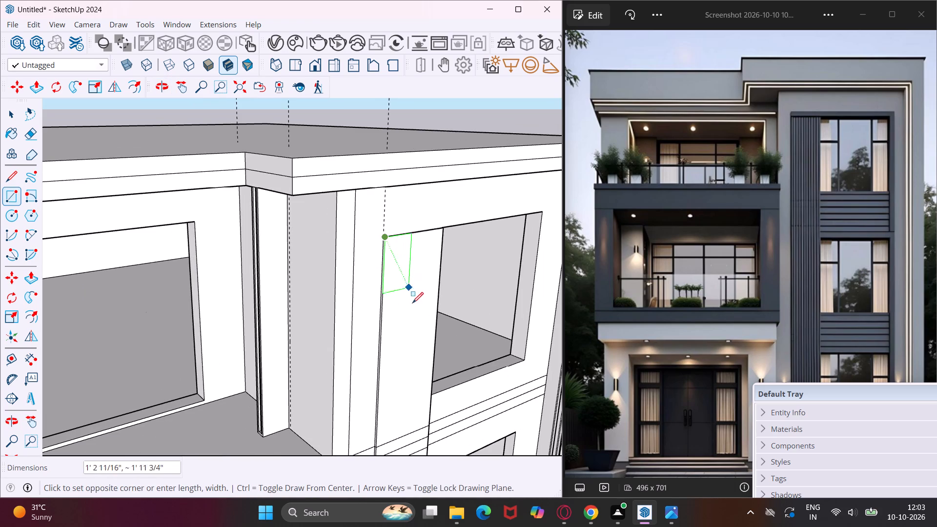
middle_click_drag(428, 342, 329, 222)
scroll(327, 217, "down", 12)
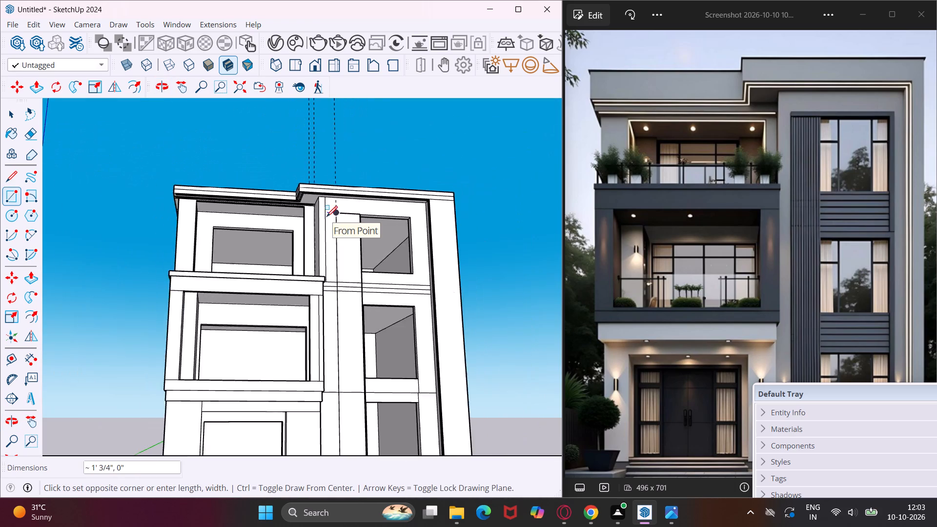
scroll(326, 217, "down", 7)
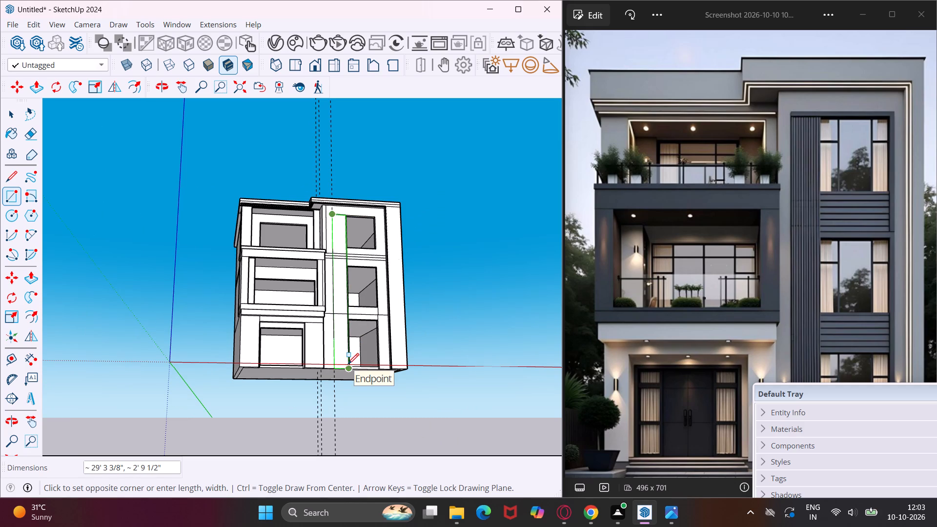
scroll(348, 364, "up", 16)
scroll(348, 364, "up", 7)
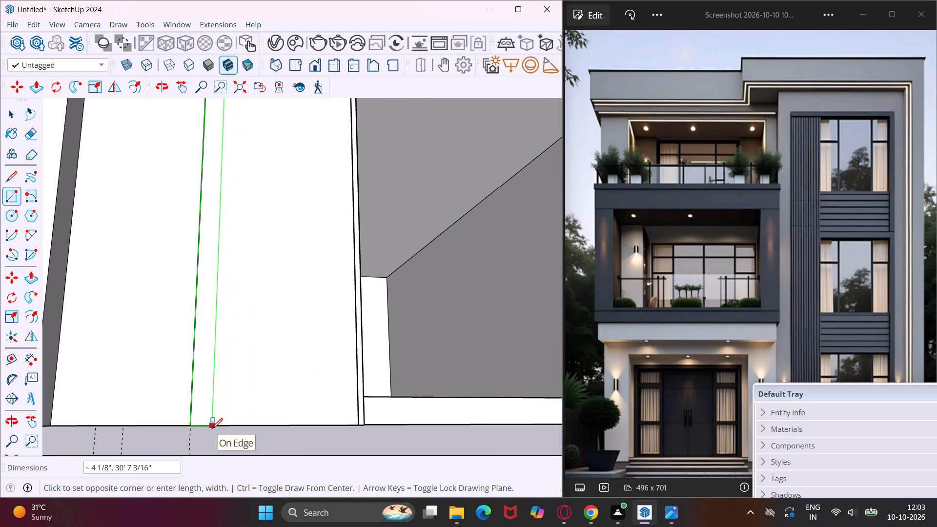
scroll(212, 429, "up", 14)
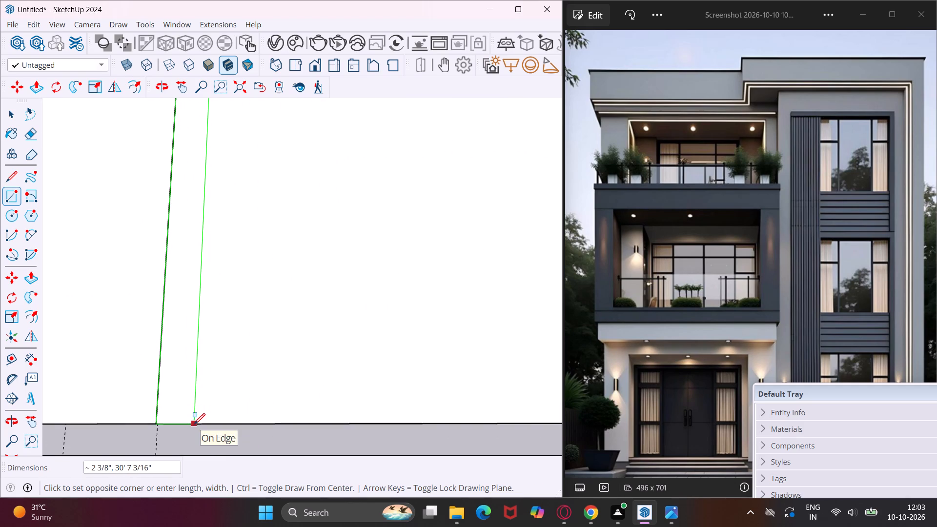
scroll(194, 424, "up", 3)
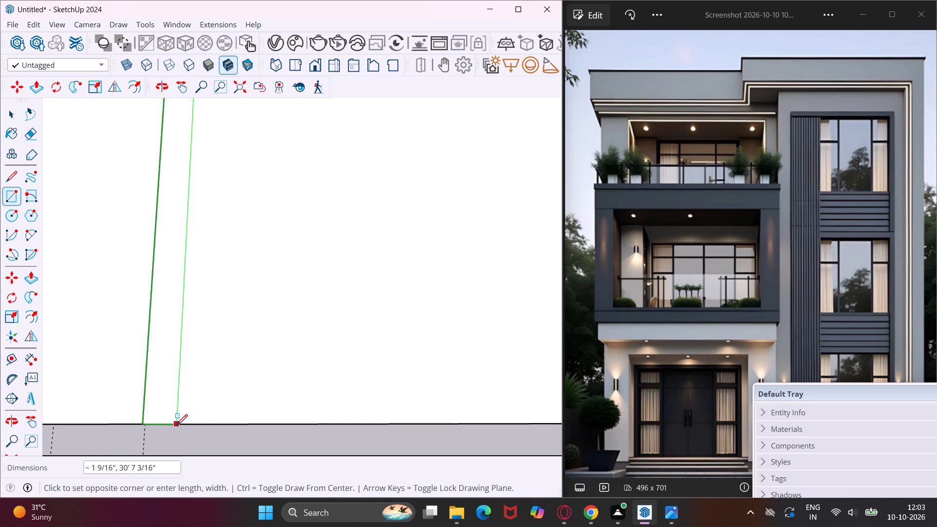
scroll(171, 423, "up", 11)
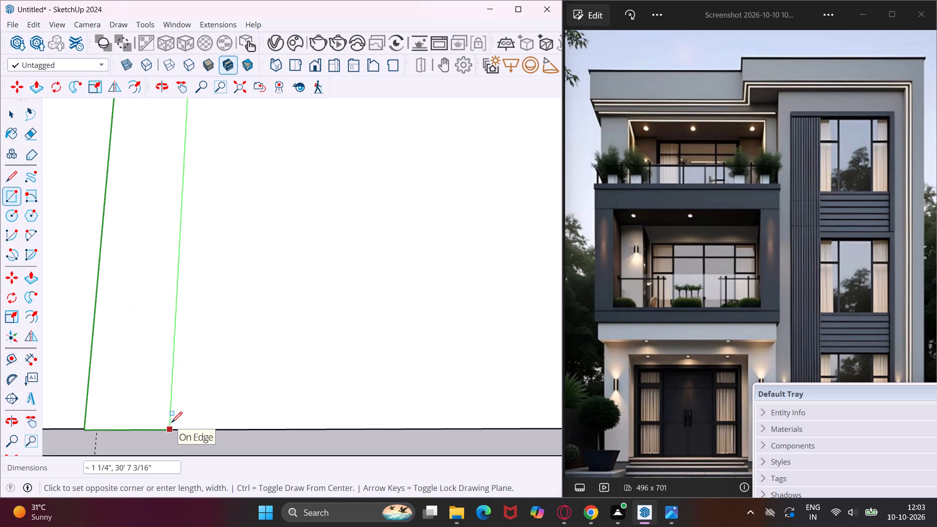
left_click(130, 432)
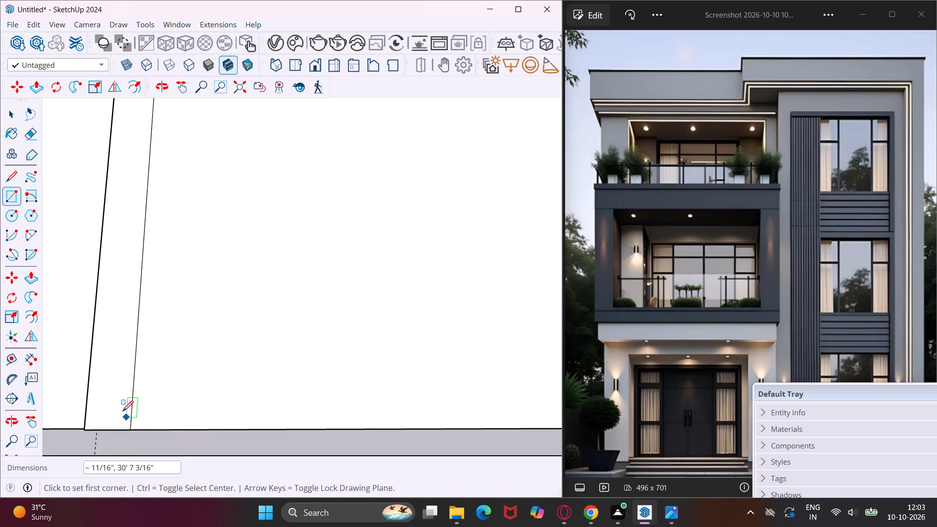
Select the new strip's face and copy it 15/16" along the tall panel's base toward the windows.
scroll(113, 389, "down", 17)
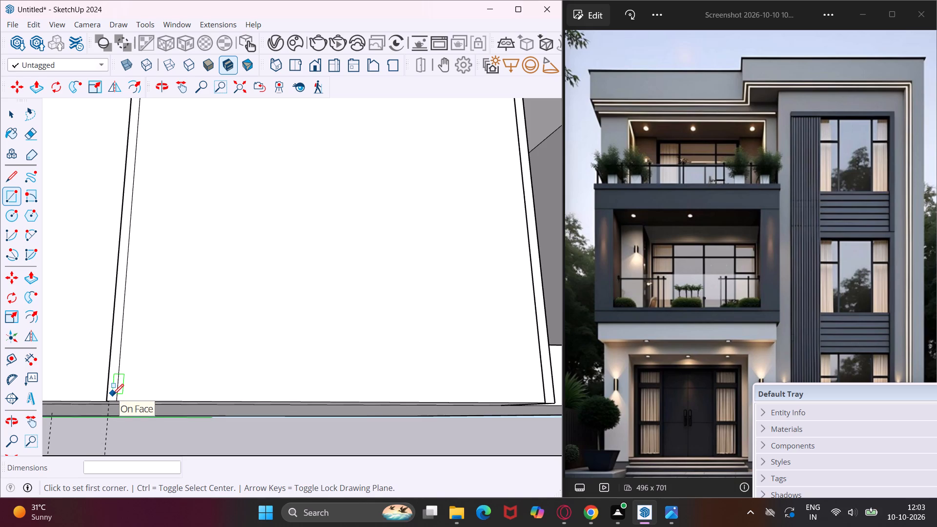
key("Escape")
key("space")
left_click(113, 395)
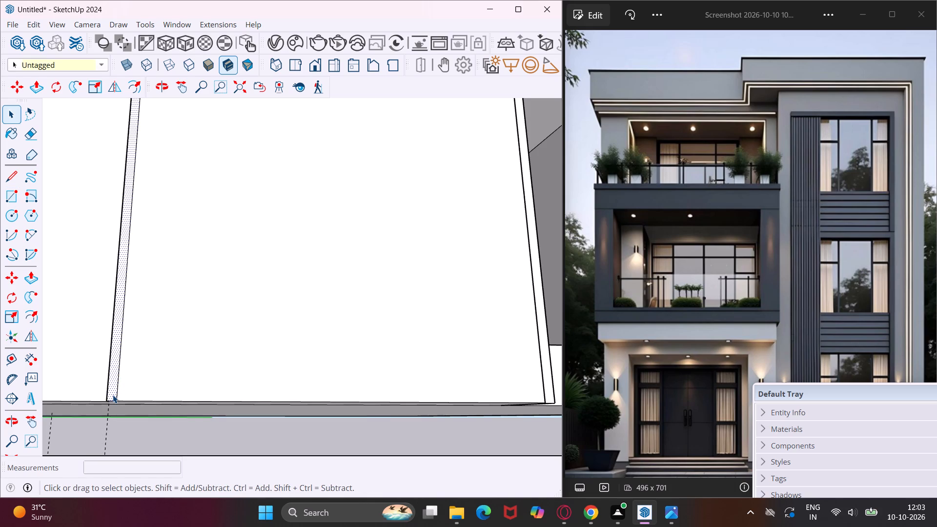
key("m")
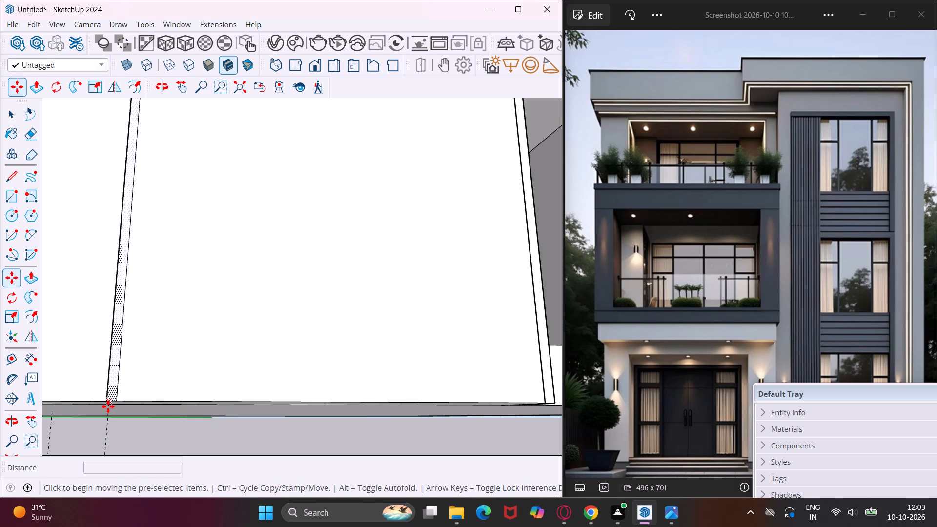
scroll(107, 404, "up", 7)
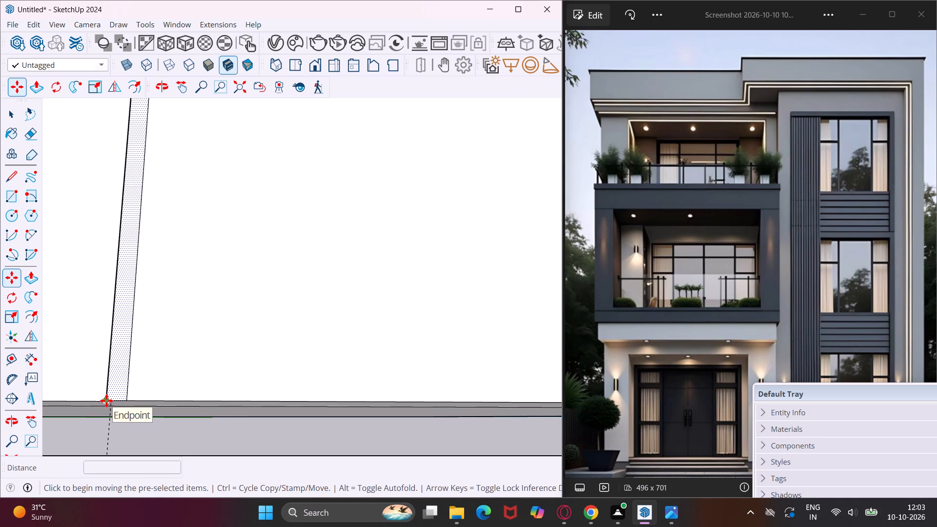
left_click(106, 401)
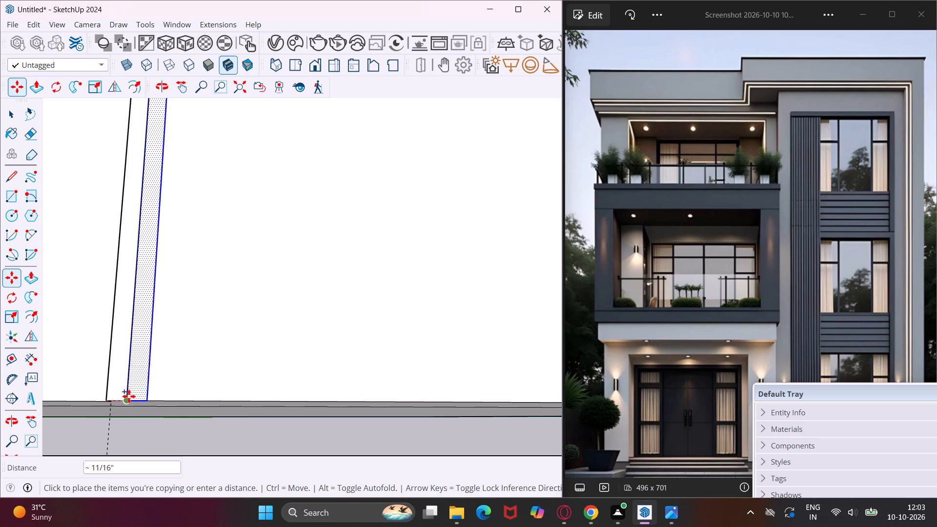
scroll(133, 397, "up", 4)
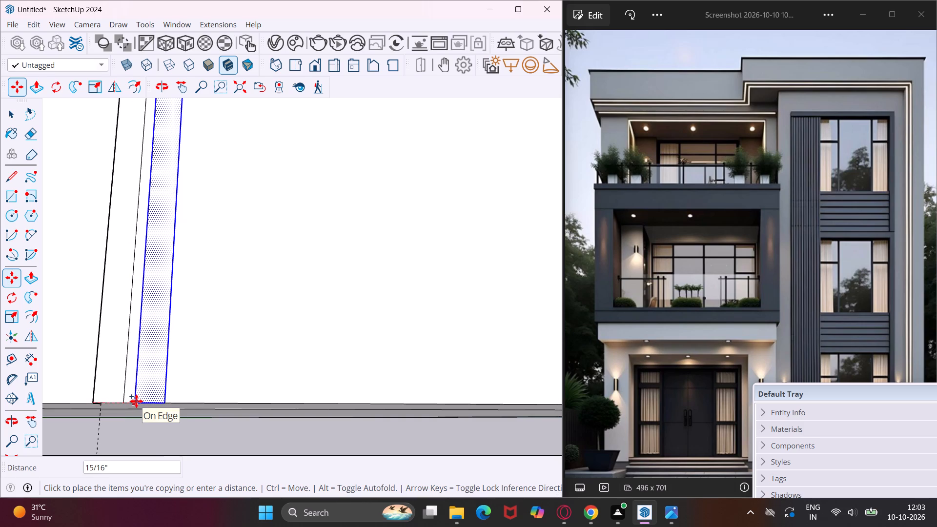
left_click(136, 401)
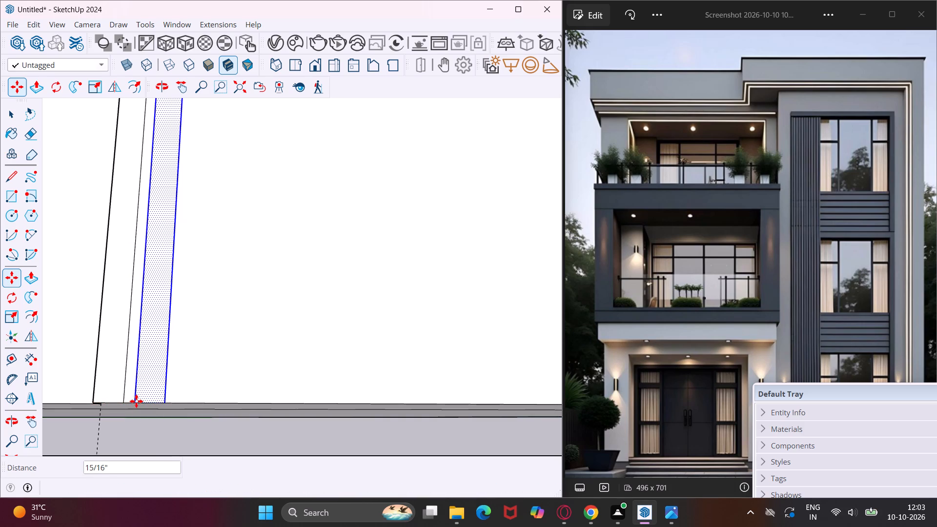
Multiply the strip copy by 20 to array evenly spaced strips across the tall panel.
key("asterisk")
type("20")
key("Return")
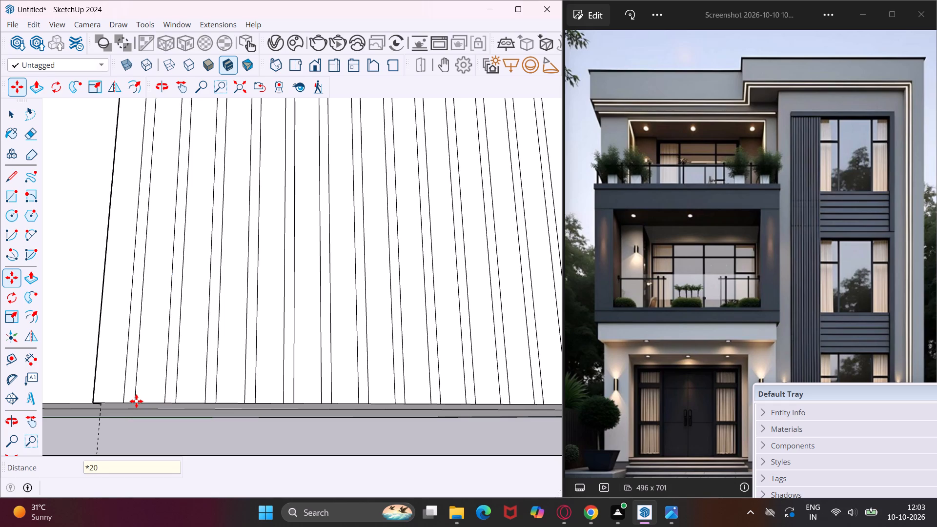
scroll(161, 384, "down", 13)
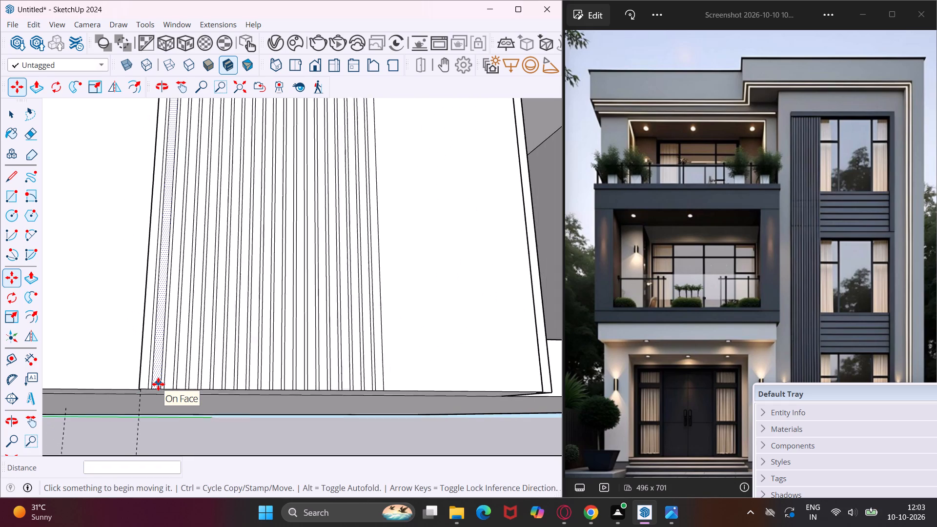
scroll(158, 384, "down", 3)
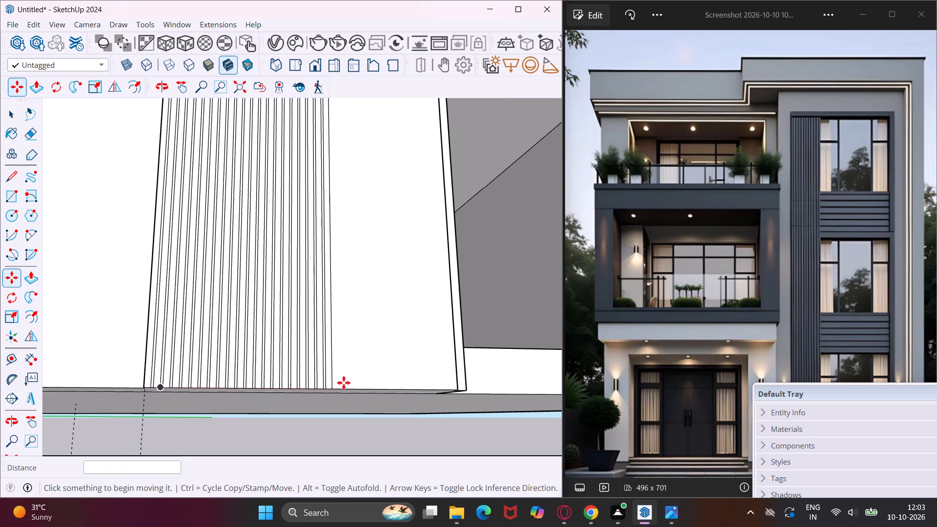
Select the last strip's face in the array and copy it 15/16" along the tall panel's base toward the windows.
key("Escape")
key("space")
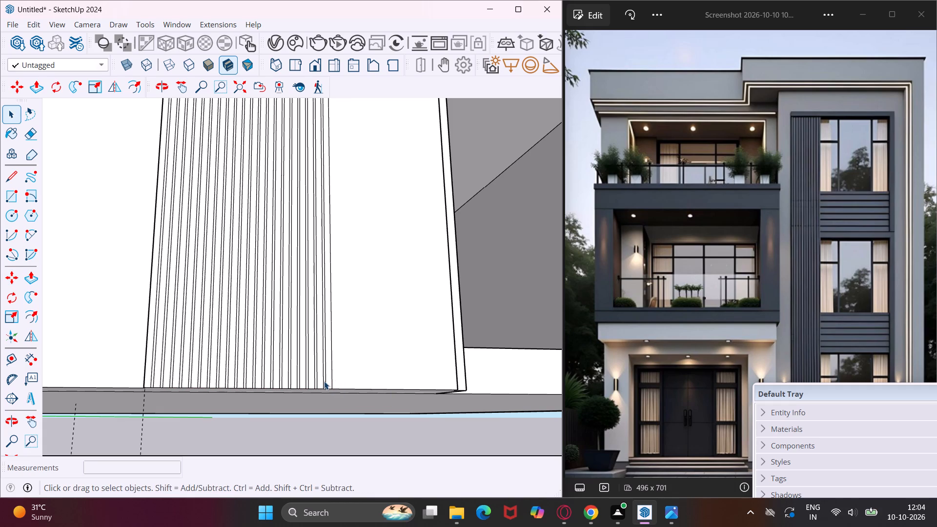
left_click(328, 385)
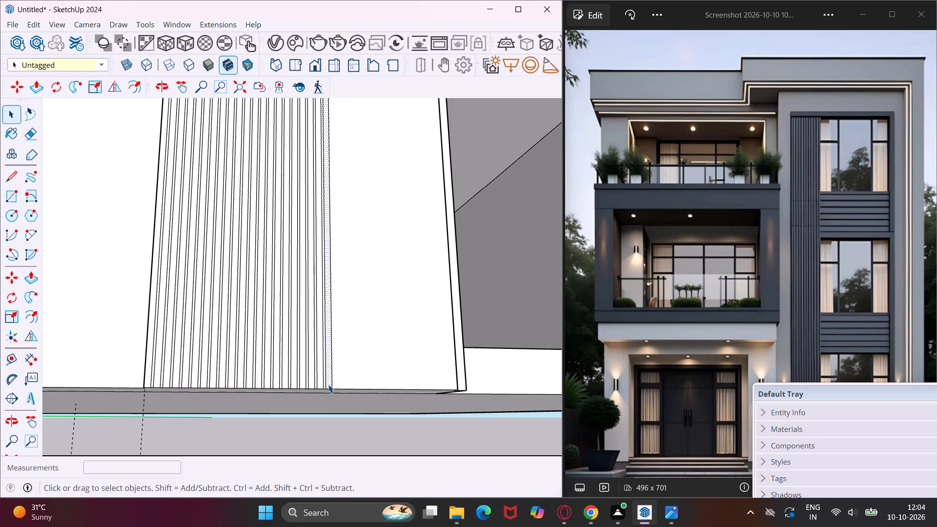
scroll(328, 385, "up", 9)
key("m")
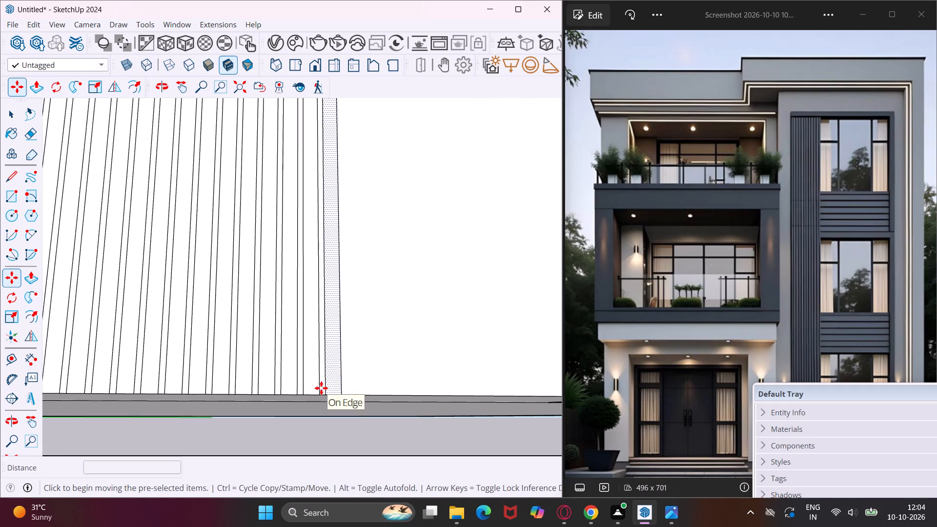
scroll(326, 392, "up", 7)
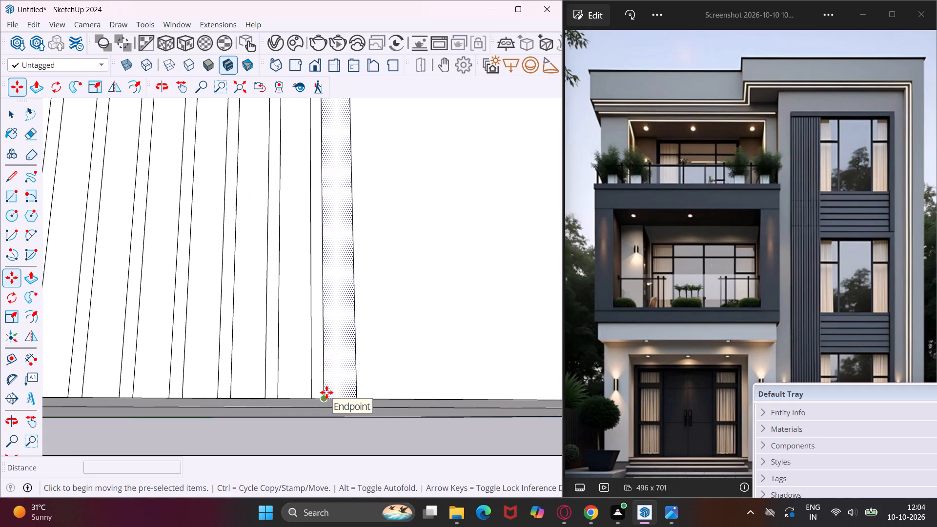
left_click(324, 398)
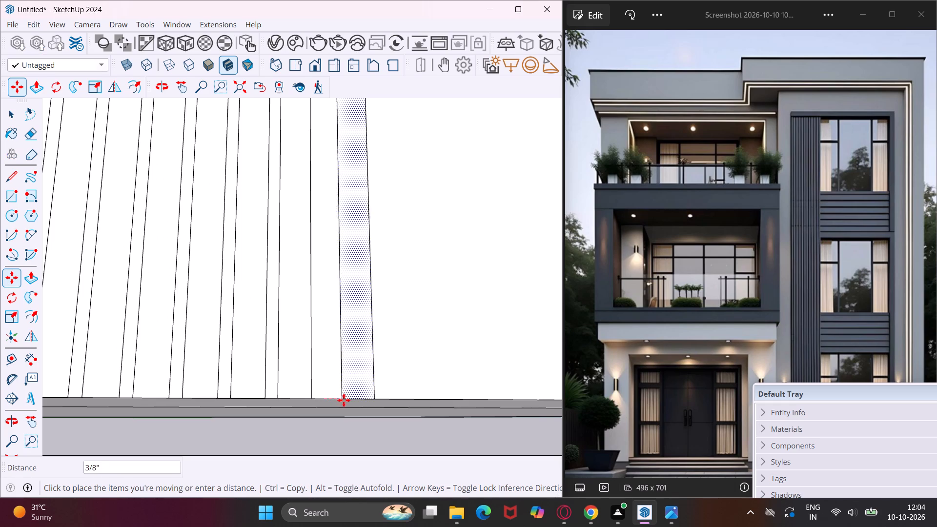
left_click(369, 400)
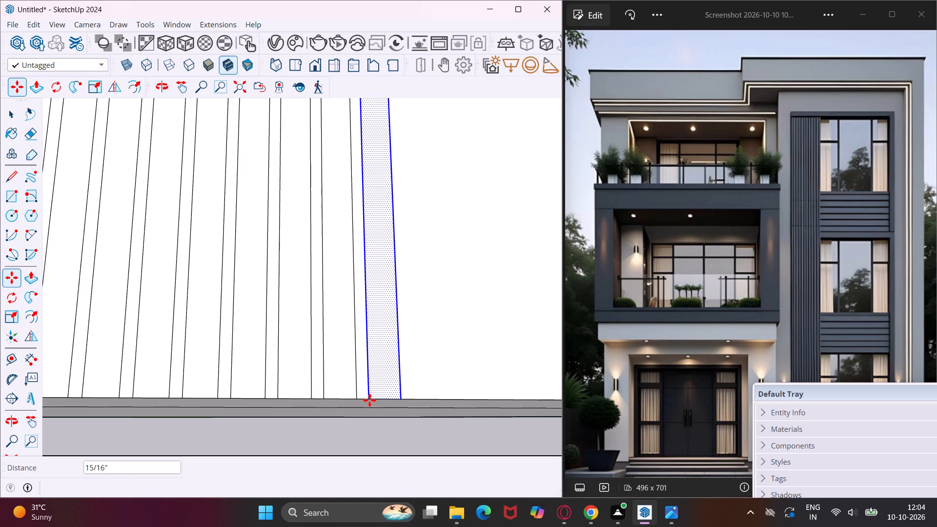
Multiply the strip copy by 15 to fill the rest of the tall panel with evenly spaced strips.
key("asterisk")
key("5")
key("BackSpace")
type("15")
key("Return")
scroll(355, 320, "down", 6)
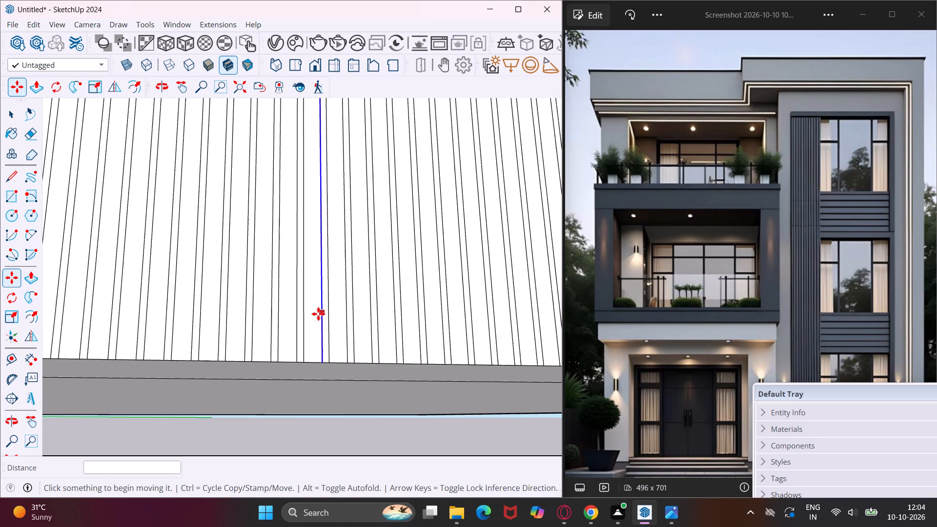
scroll(313, 313, "down", 9)
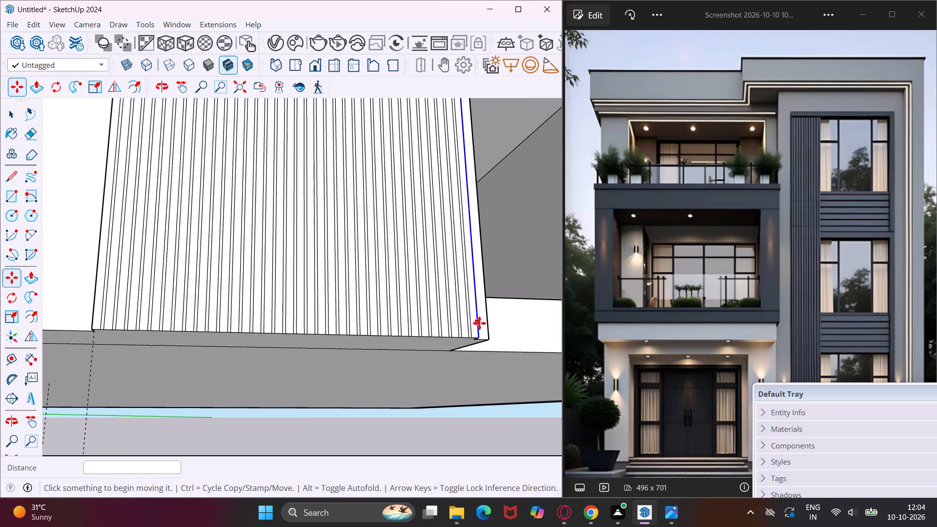
middle_click_drag(392, 372, 172, 442)
scroll(204, 413, "down", 5)
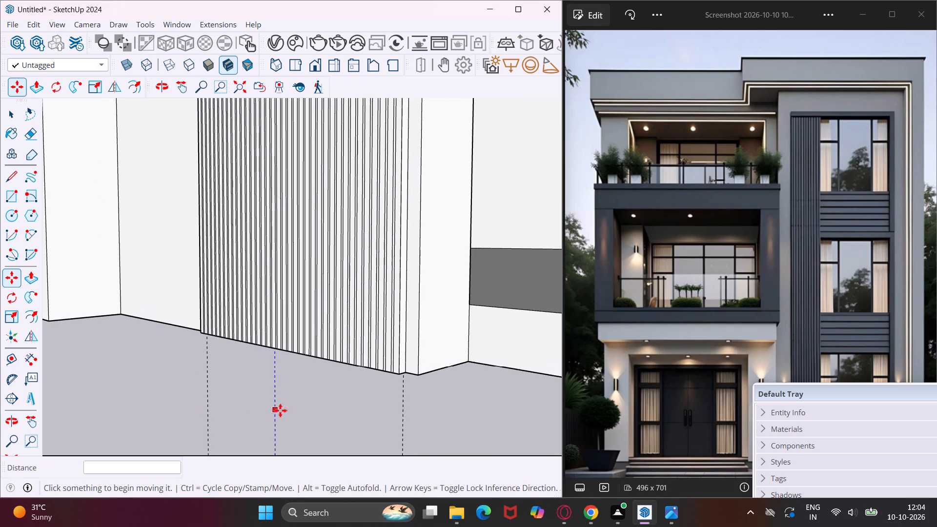
scroll(347, 356, "up", 2)
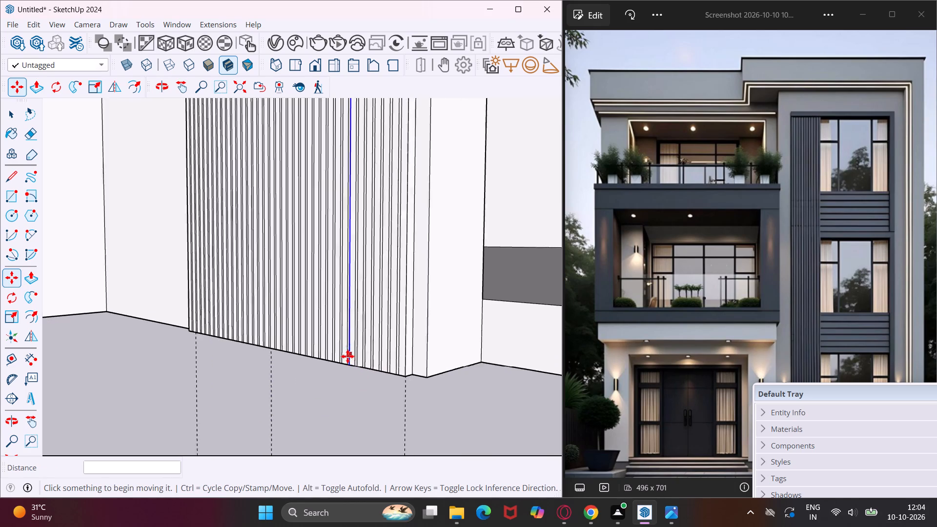
scroll(347, 356, "up", 4)
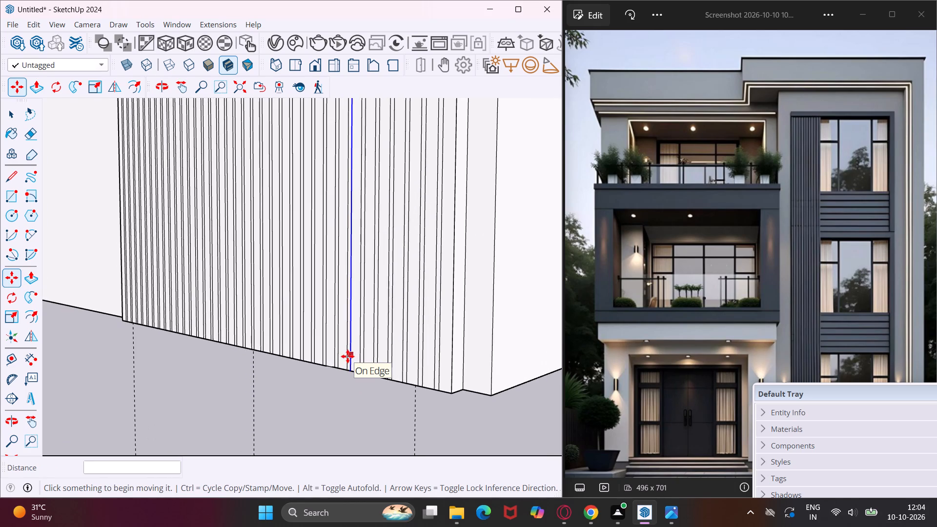
key("Escape")
key("space")
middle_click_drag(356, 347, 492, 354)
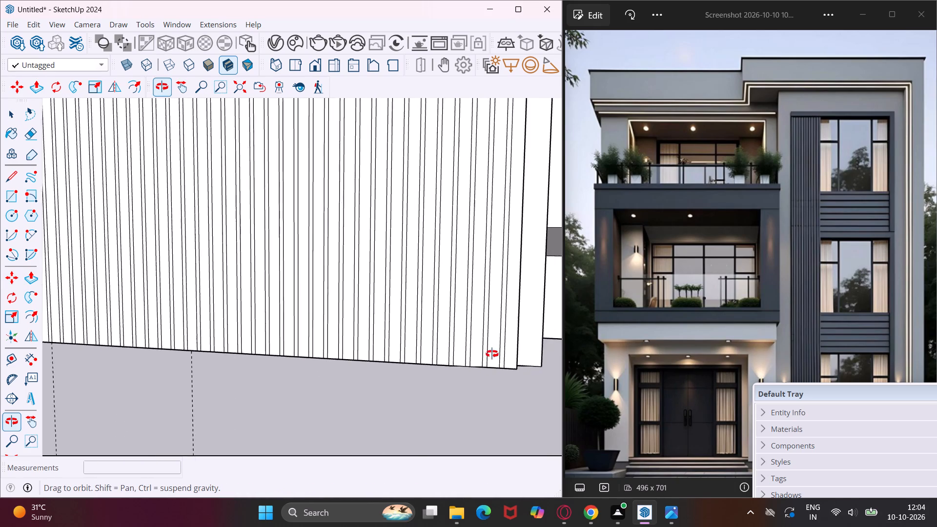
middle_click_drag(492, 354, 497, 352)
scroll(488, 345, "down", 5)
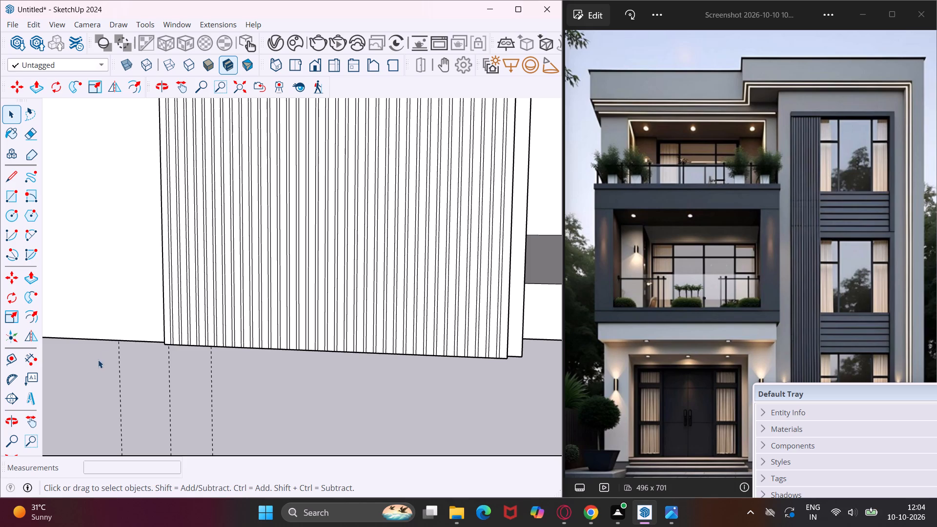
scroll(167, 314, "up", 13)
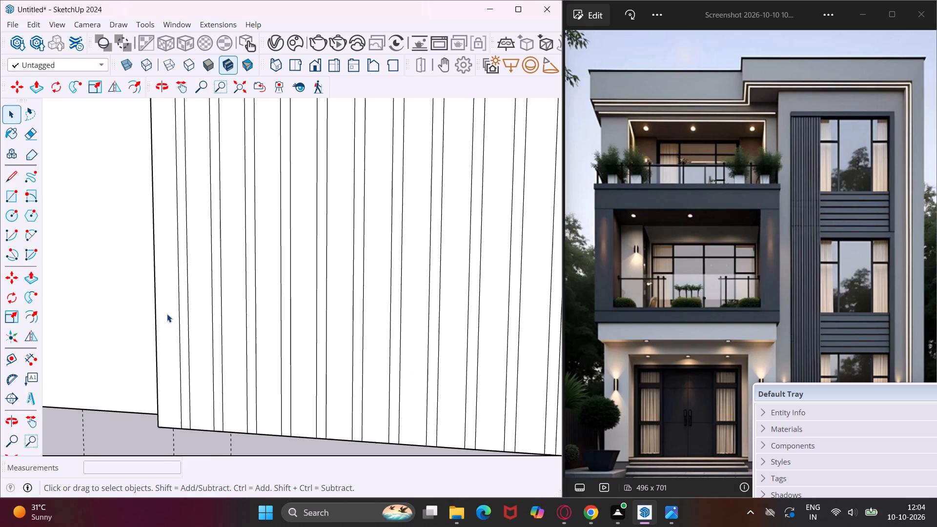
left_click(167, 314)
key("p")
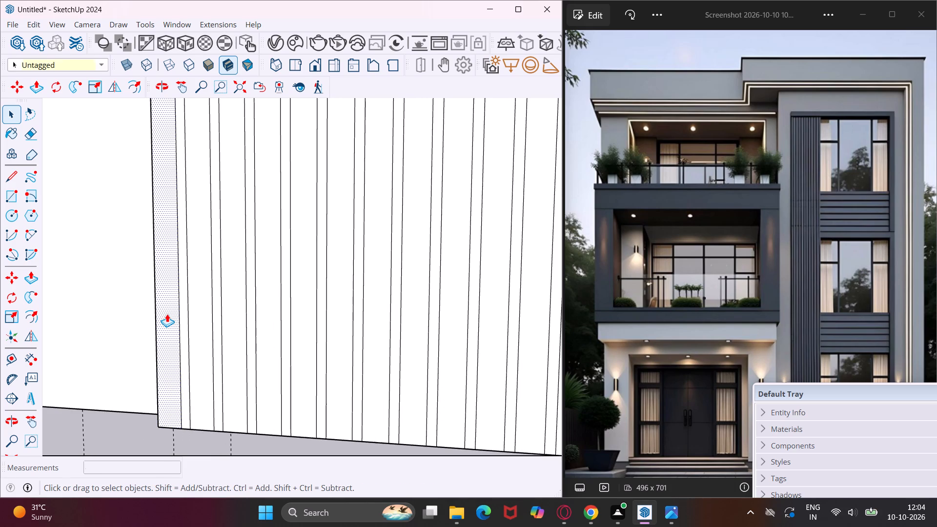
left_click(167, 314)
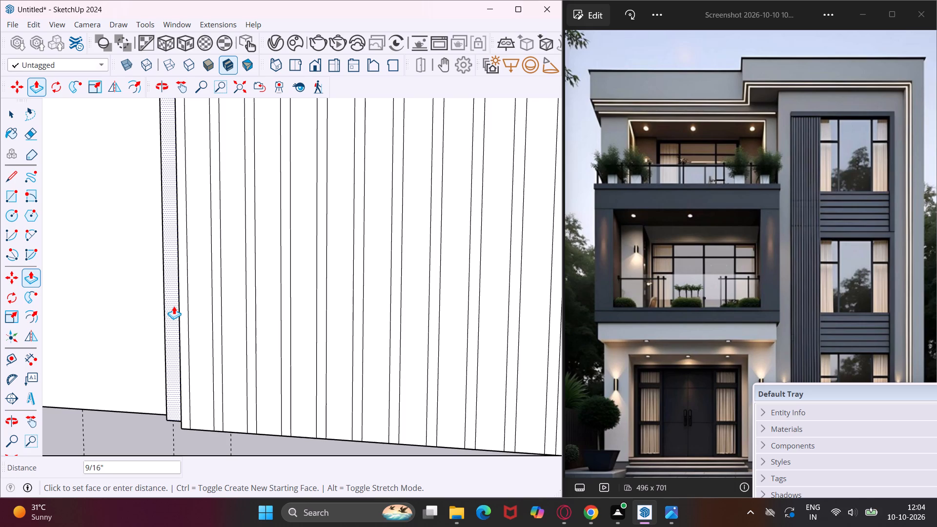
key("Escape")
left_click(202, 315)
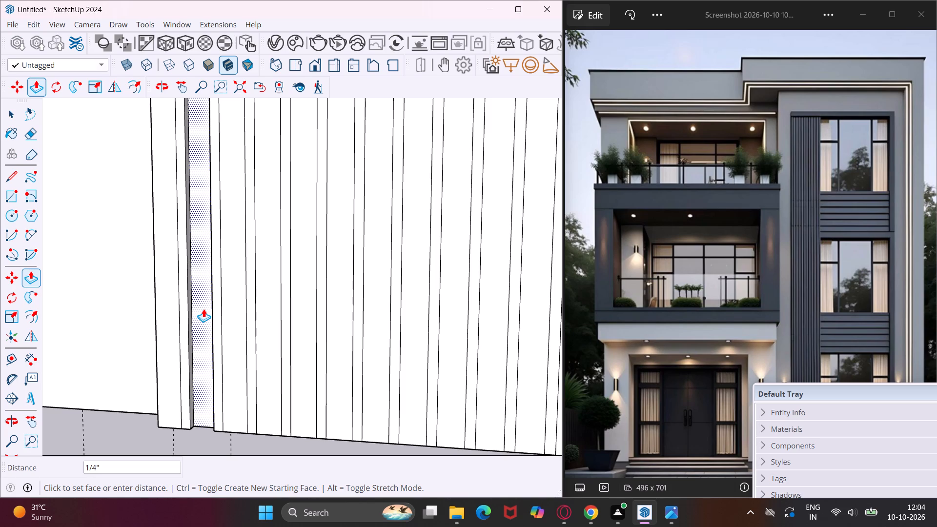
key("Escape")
Push the first narrow gap between strips 0.75" inward, beside the tall panel's edge farthest from the windows.
left_click(183, 328)
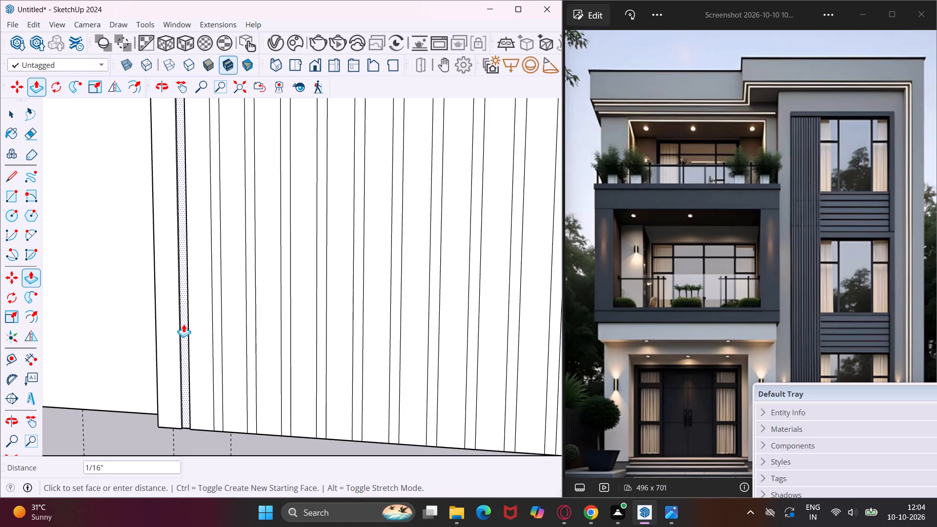
type(".75\"")
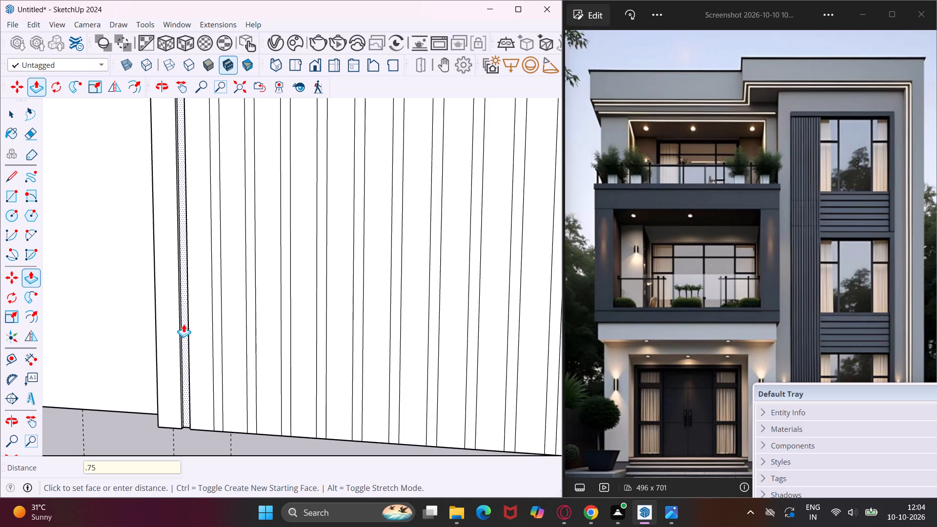
key("Return")
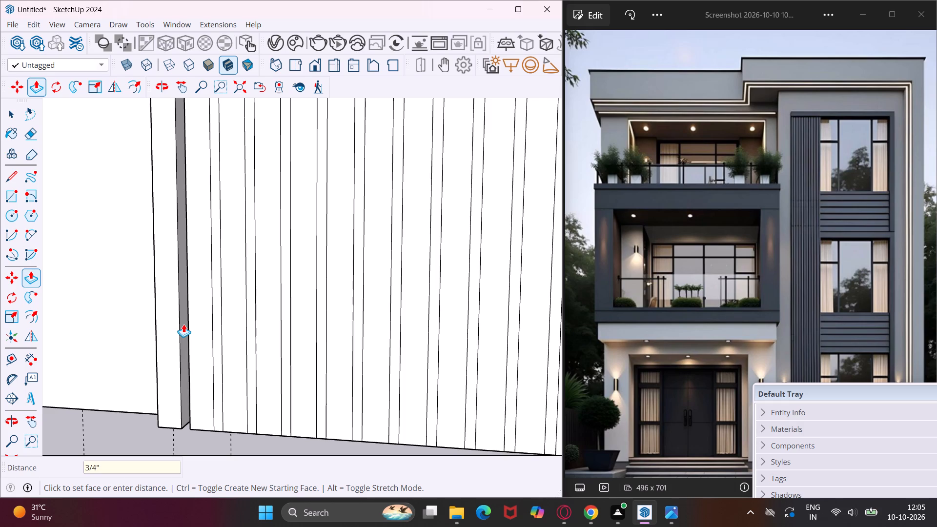
Repeat the 3/4" inward push on the next eight narrow gaps between strips, working toward the windows.
middle_click_drag(183, 324, 254, 320)
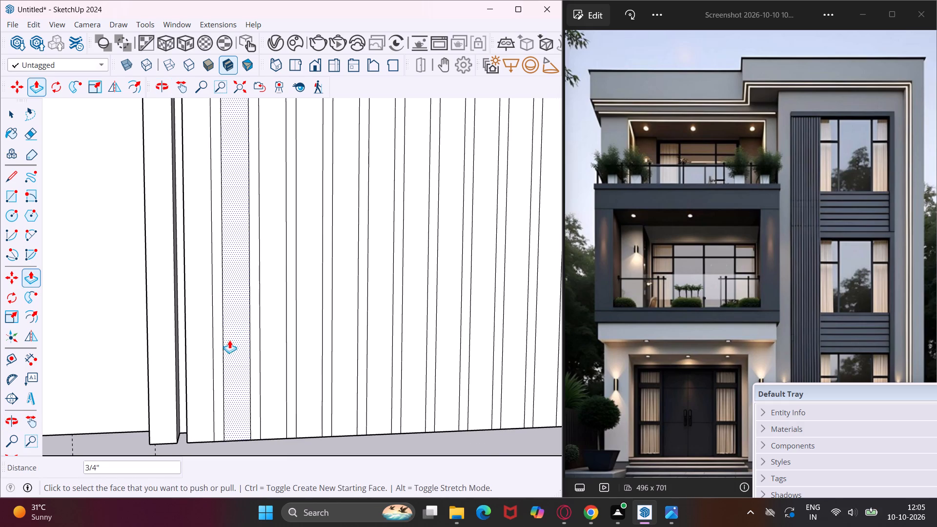
double_click(219, 351)
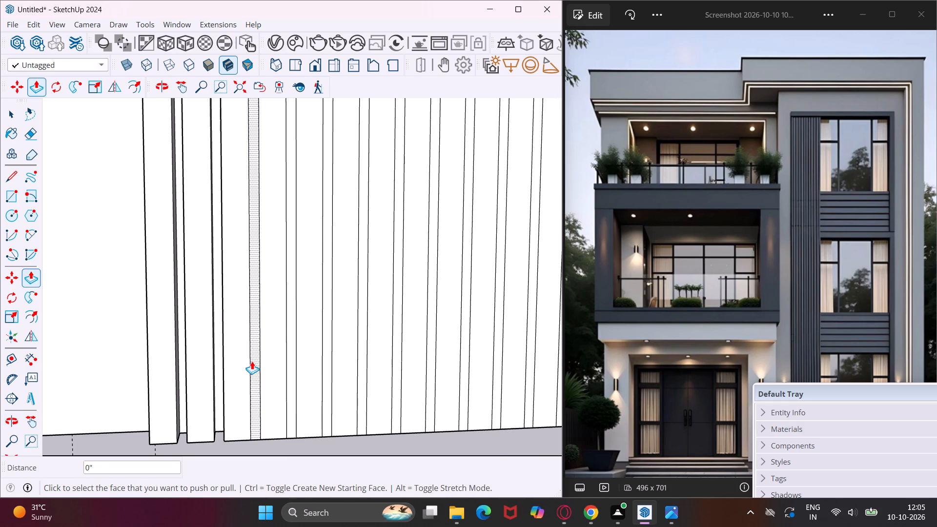
double_click(253, 363)
double_click(288, 375)
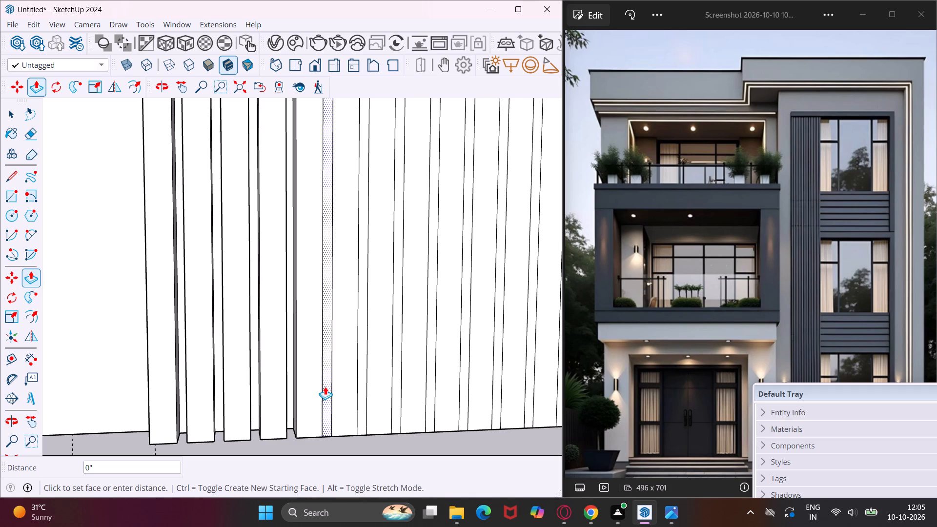
double_click(325, 386)
double_click(361, 399)
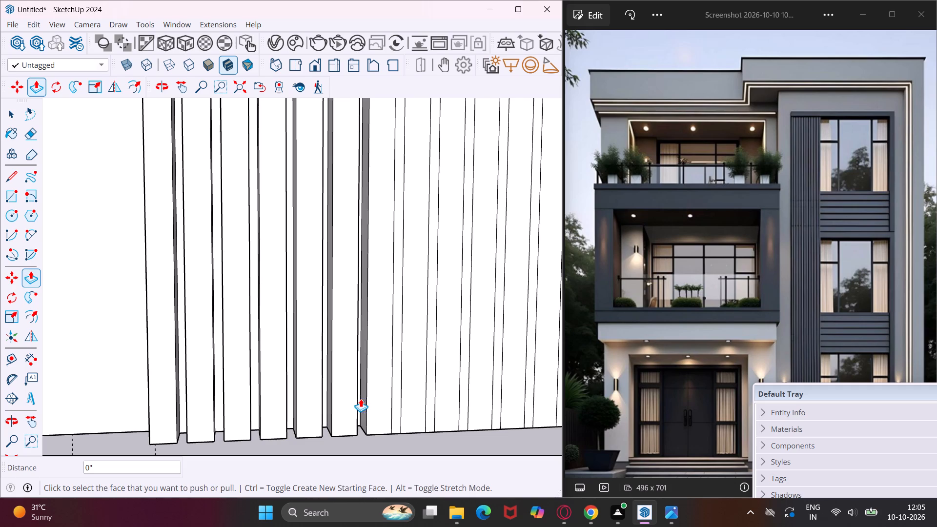
double_click(397, 397)
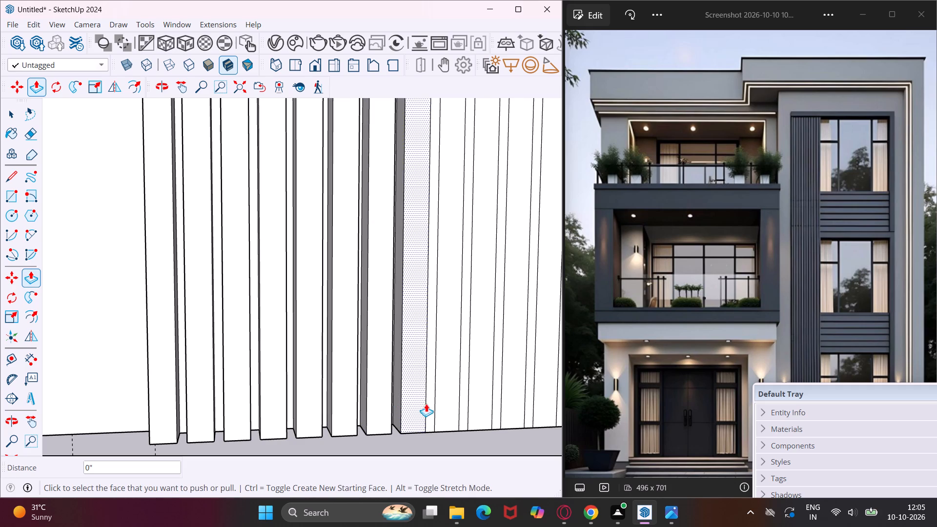
left_click(428, 407)
left_click(429, 407)
double_click(429, 407)
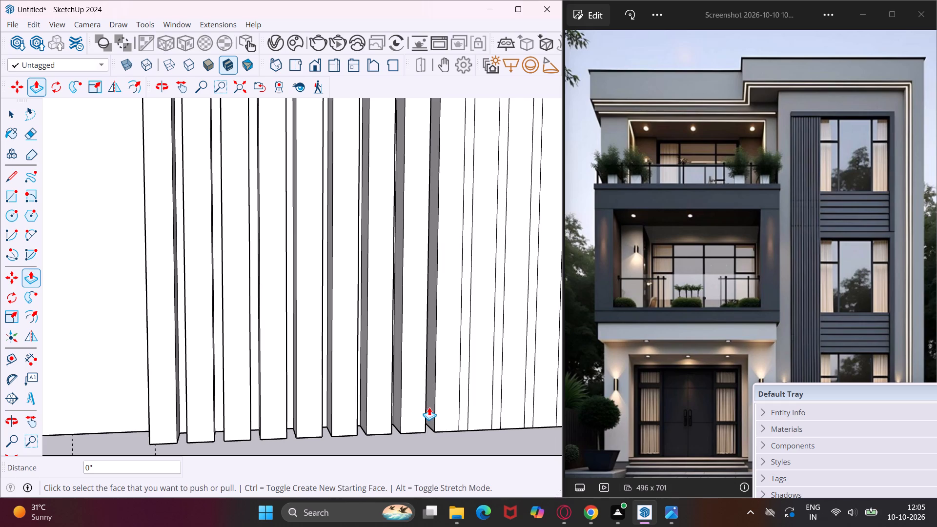
double_click(460, 409)
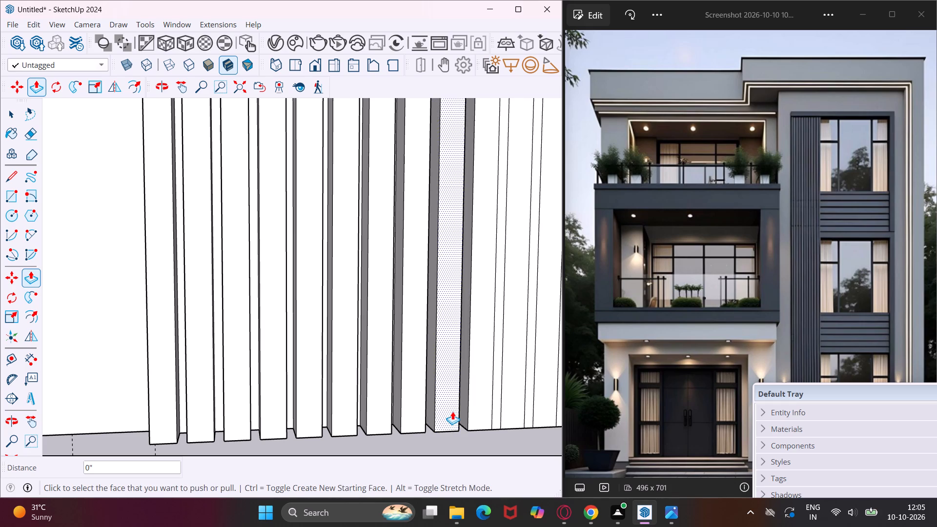
Repeat the 3/4" inward push on the next five narrow gaps between strips, continuing toward the windows.
middle_click_drag(356, 414, 243, 388)
scroll(243, 388, "down", 3)
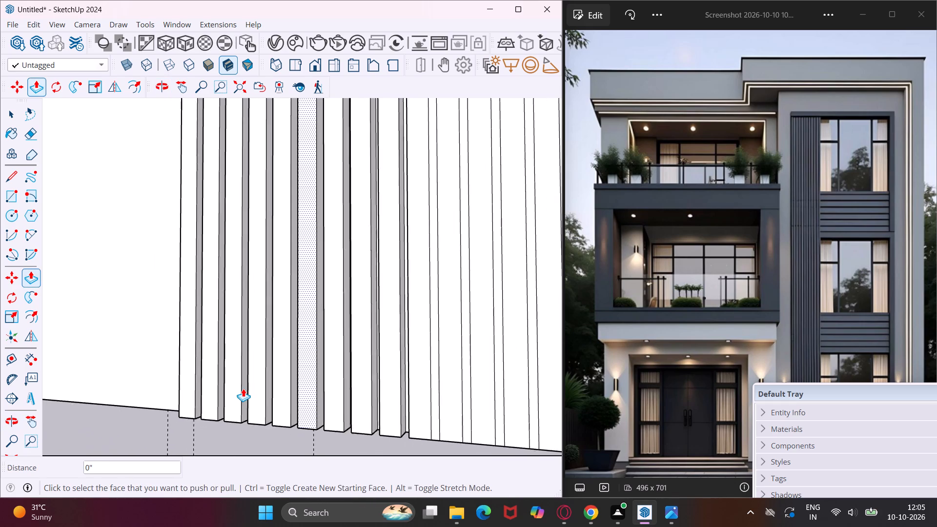
scroll(243, 388, "down", 3)
scroll(385, 399, "up", 2)
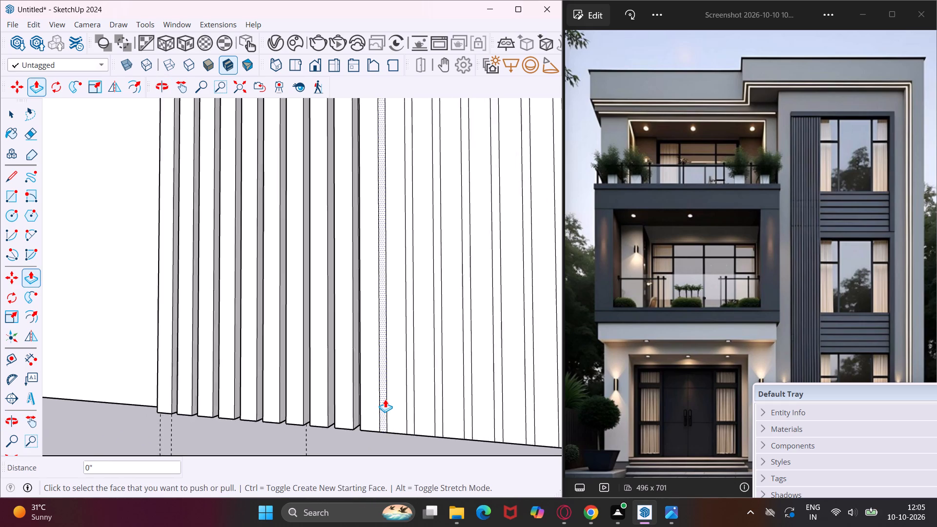
scroll(385, 399, "up", 1)
double_click(385, 399)
double_click(413, 405)
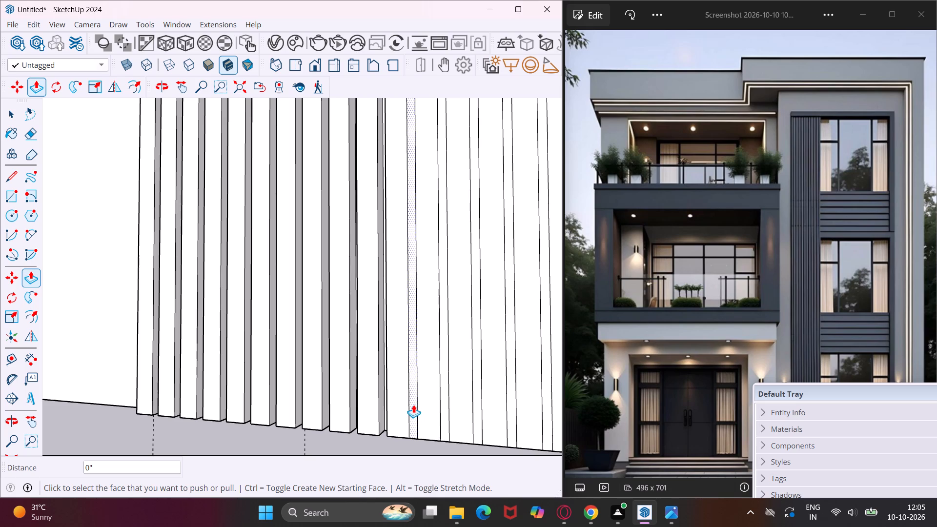
double_click(444, 412)
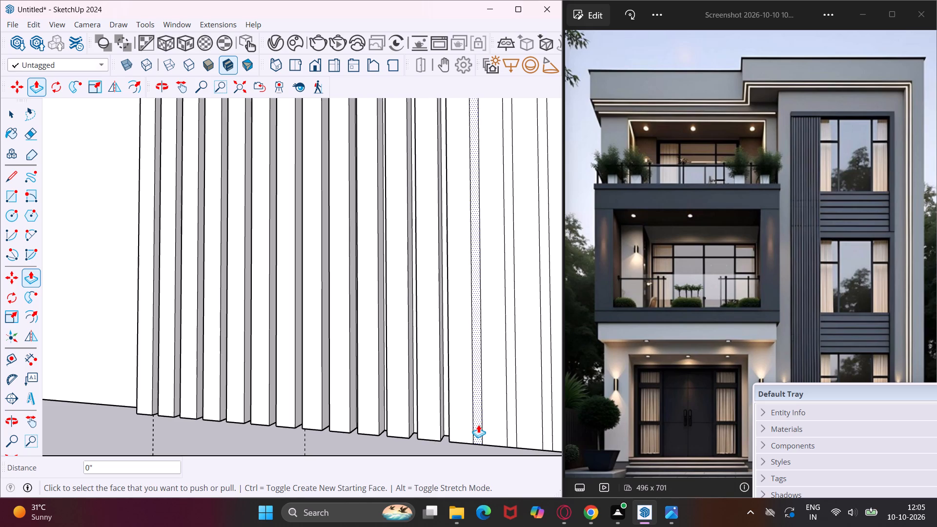
double_click(478, 425)
double_click(512, 426)
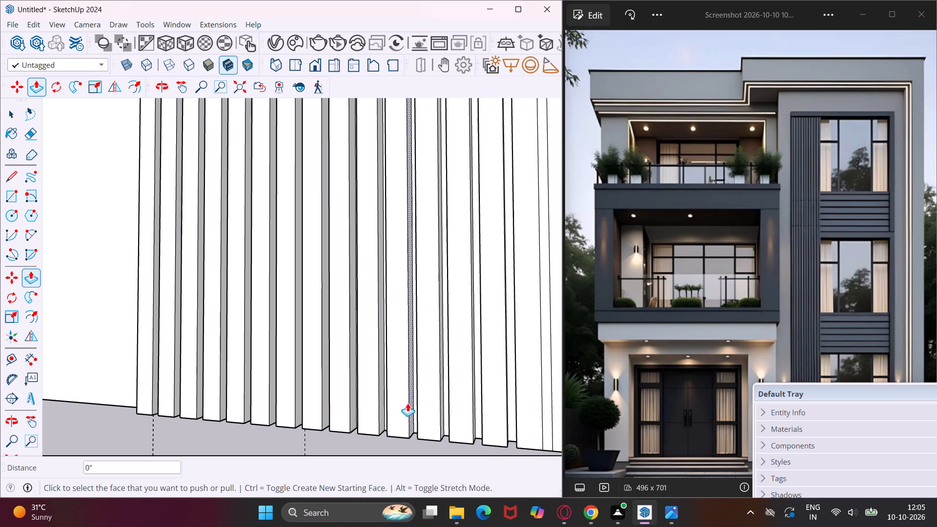
Recess four more narrow gaps between strips by the same 3/4", continuing along the panel toward the windows.
scroll(405, 402, "down", 5)
scroll(494, 405, "up", 7)
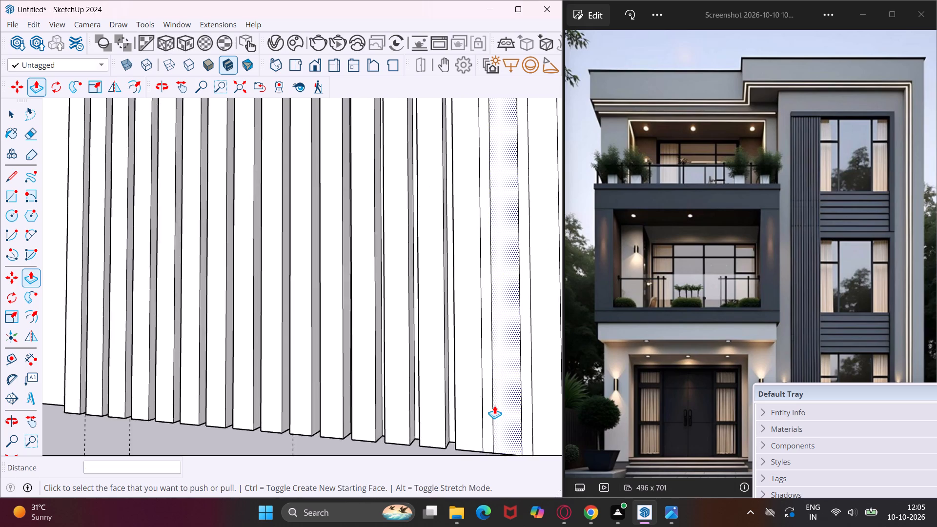
double_click(490, 406)
double_click(530, 415)
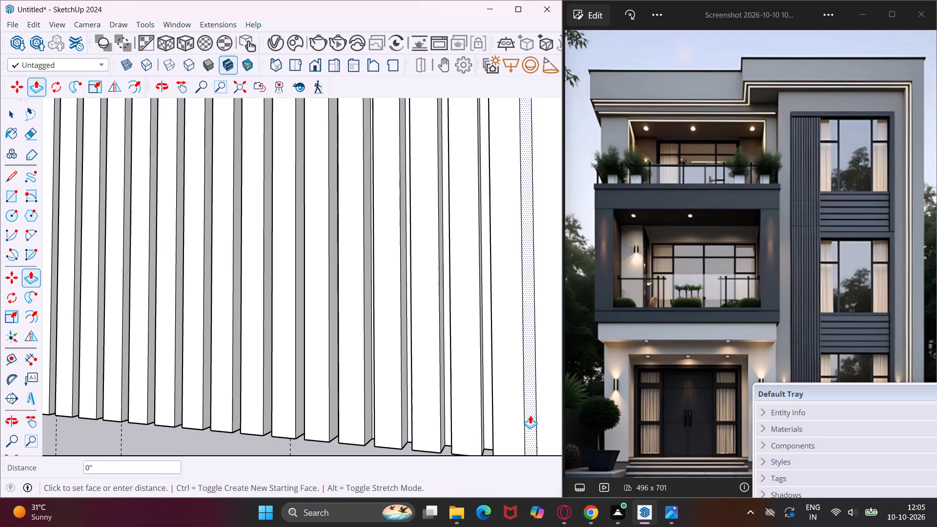
scroll(384, 395, "down", 5)
scroll(496, 409, "up", 2)
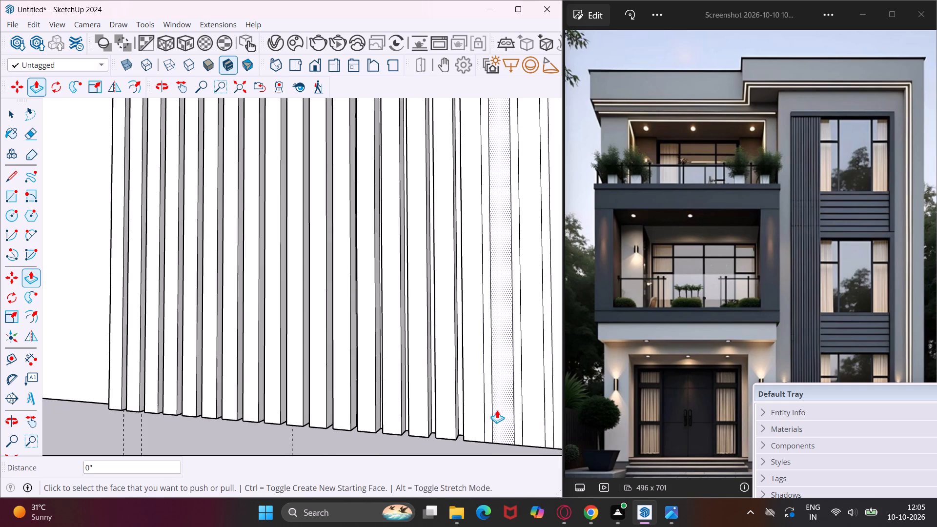
scroll(497, 410, "up", 4)
double_click(483, 420)
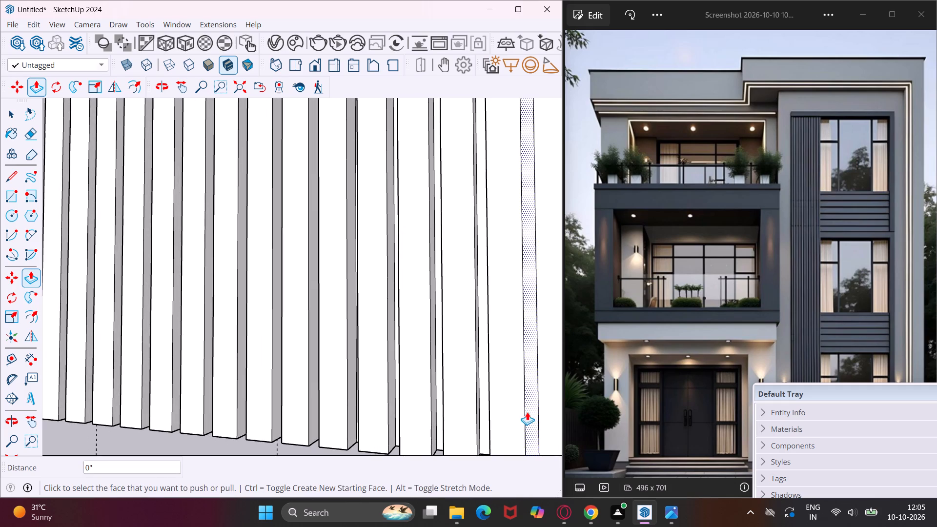
double_click(527, 412)
Apply the same 3/4" inward push to the following four narrow gaps between the vertical strips.
scroll(340, 398, "down", 6)
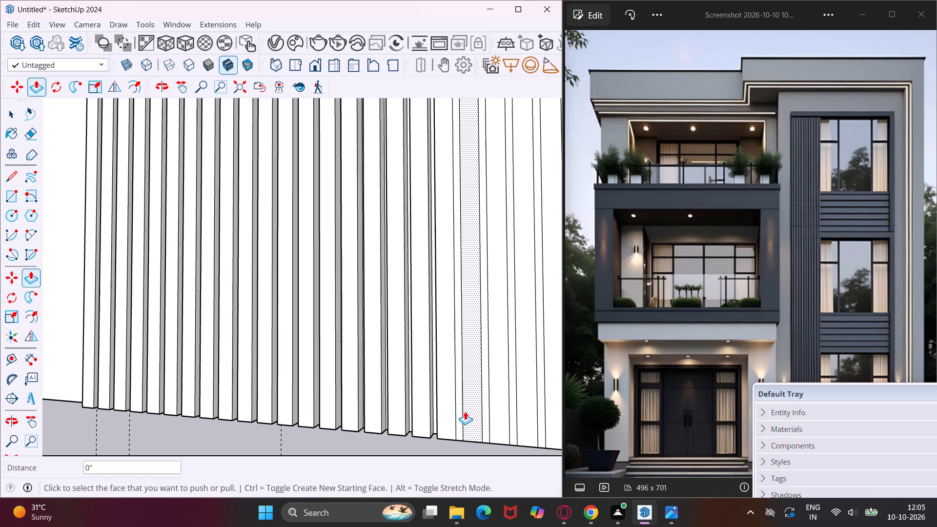
scroll(462, 413, "up", 7)
double_click(461, 414)
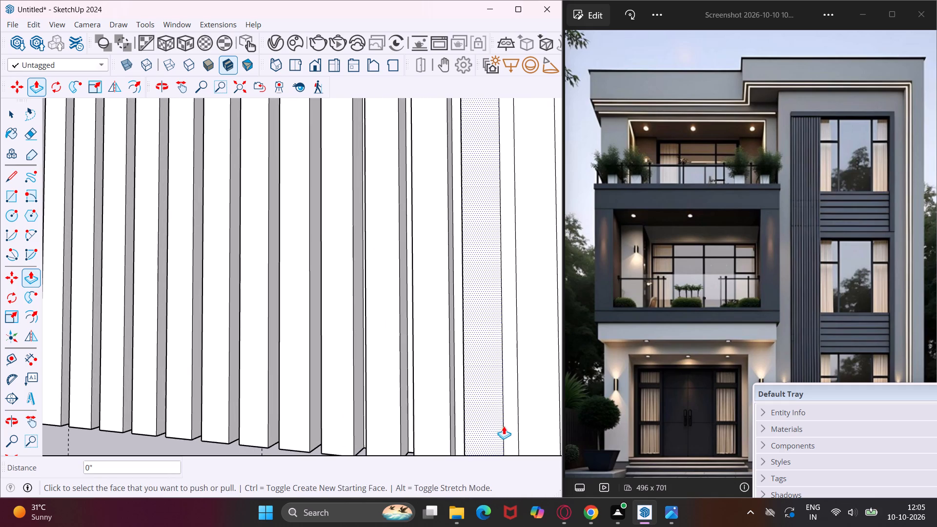
double_click(510, 430)
scroll(365, 394, "down", 4)
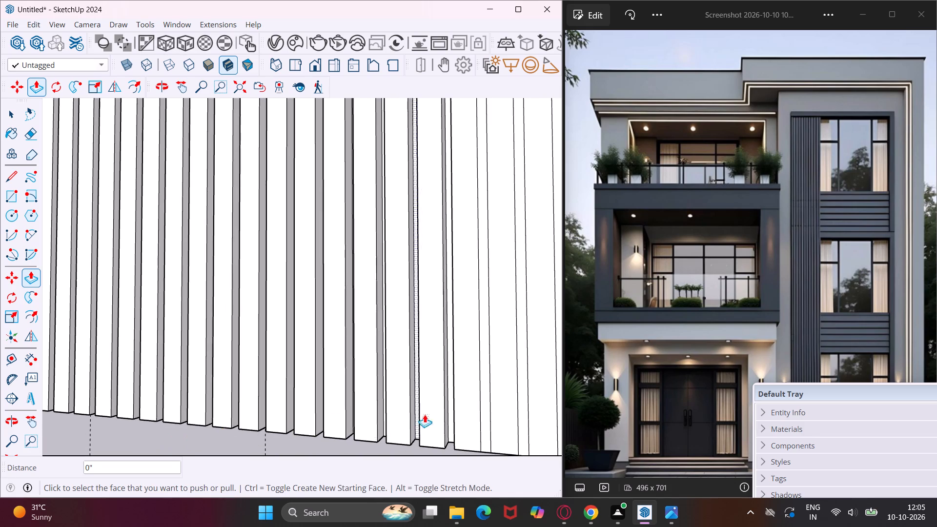
double_click(486, 428)
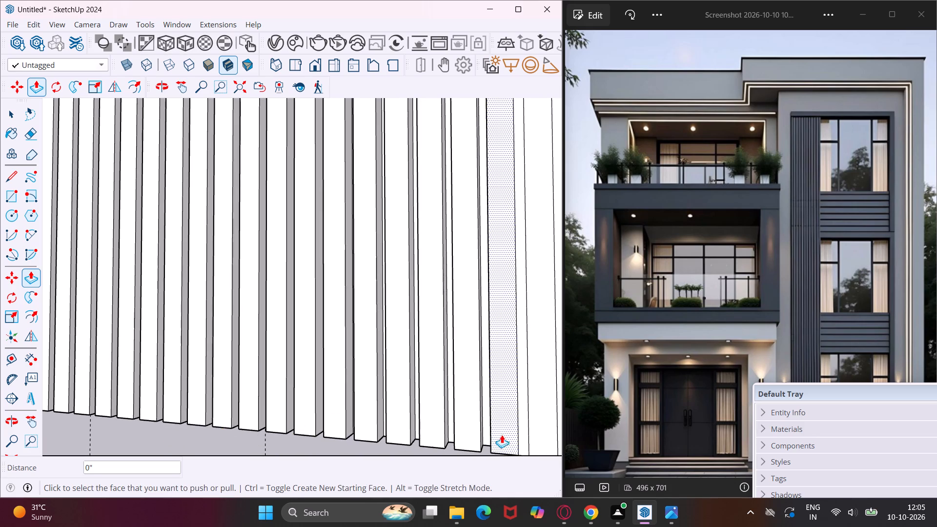
double_click(524, 439)
Push the next five narrow gaps inward by the same 3/4", working toward the windows.
scroll(347, 382, "down", 4)
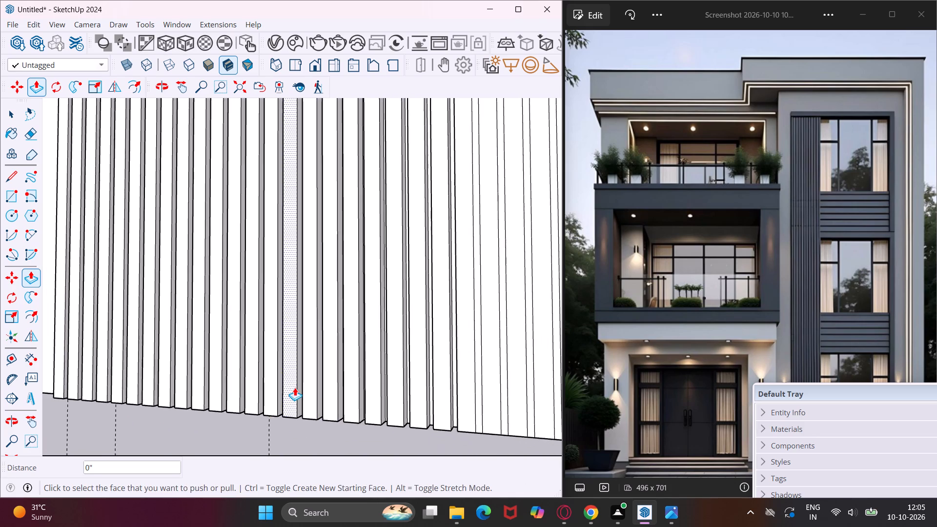
scroll(295, 387, "down", 3)
scroll(427, 409, "up", 9)
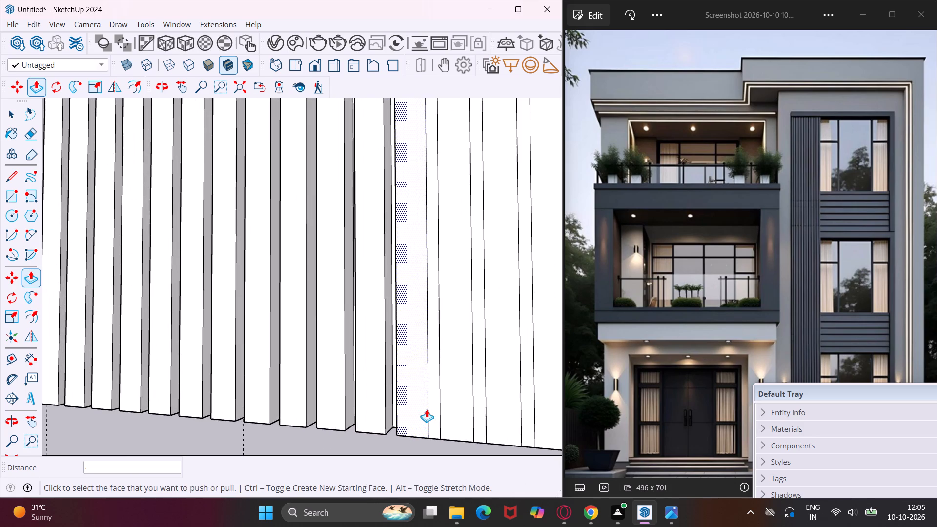
double_click(436, 413)
double_click(476, 425)
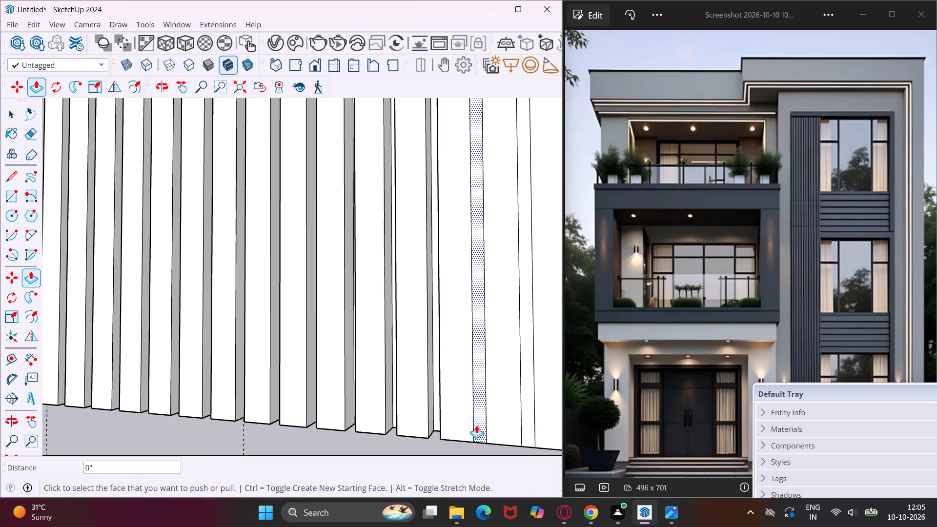
double_click(527, 424)
scroll(278, 383, "down", 4)
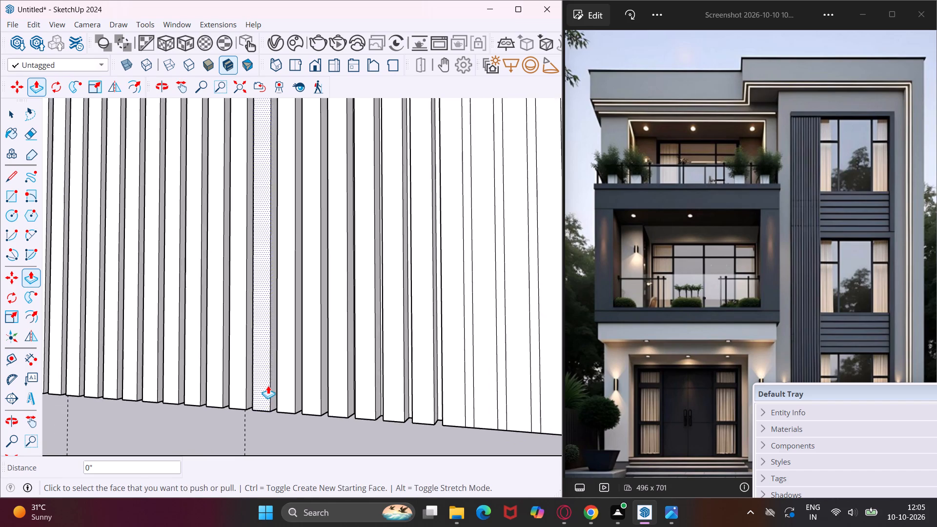
scroll(268, 385, "down", 2)
scroll(429, 397, "up", 7)
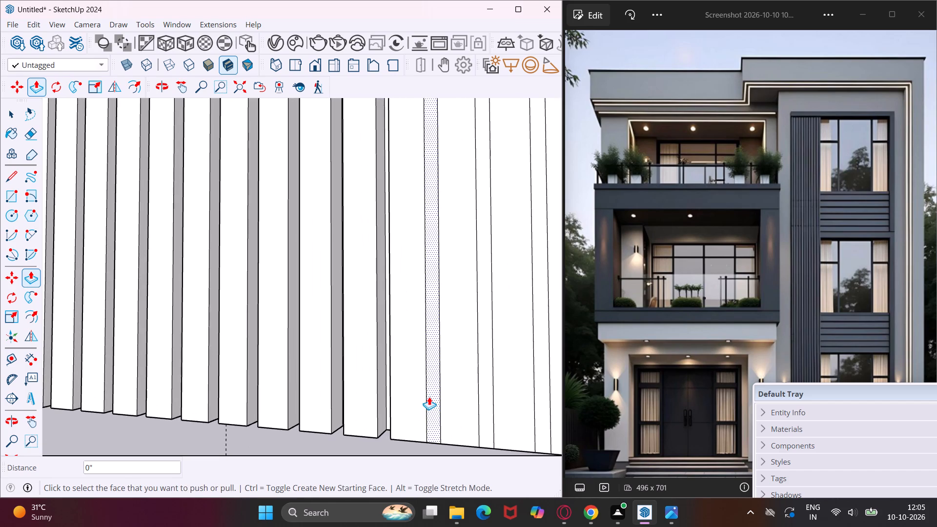
double_click(429, 397)
double_click(489, 410)
Repeat the 3/4" recess on six more narrow gaps, approaching the panel edge nearest the windows.
scroll(385, 379, "down", 4)
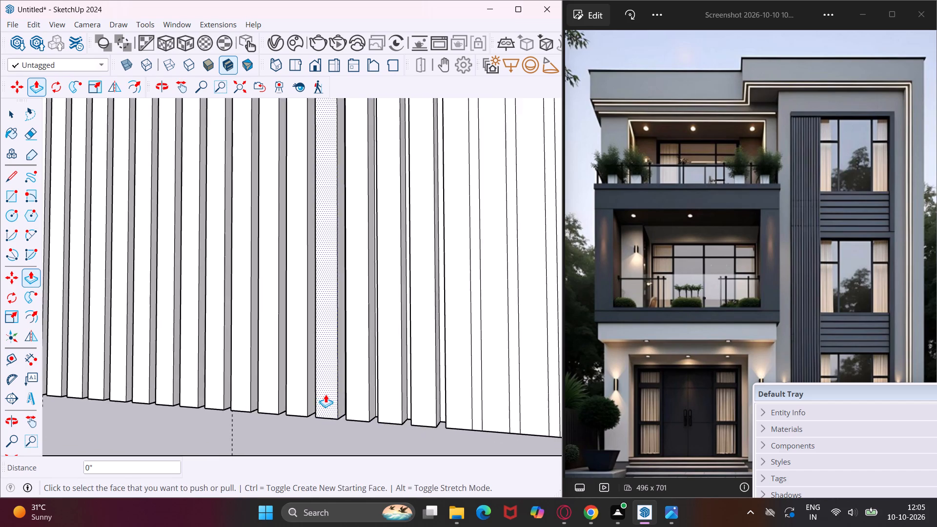
scroll(326, 394, "down", 10)
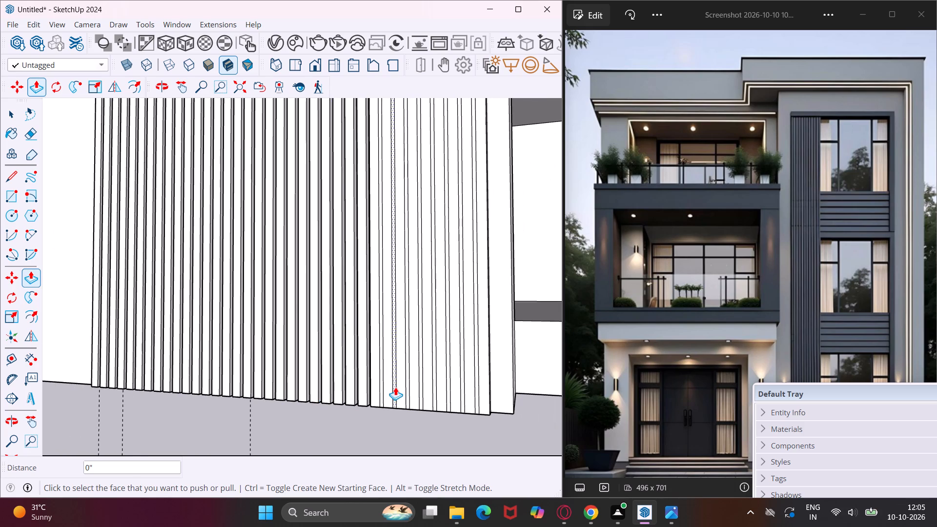
scroll(381, 388, "up", 8)
double_click(379, 389)
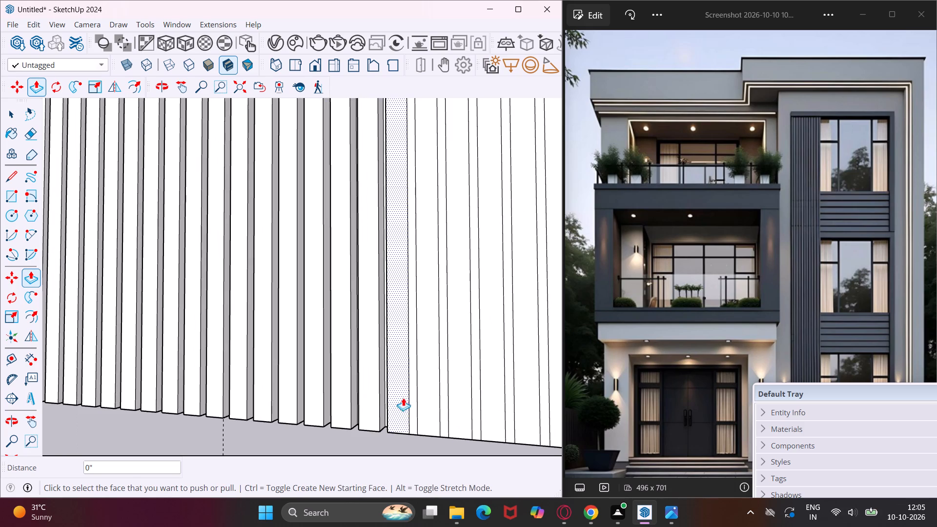
double_click(411, 404)
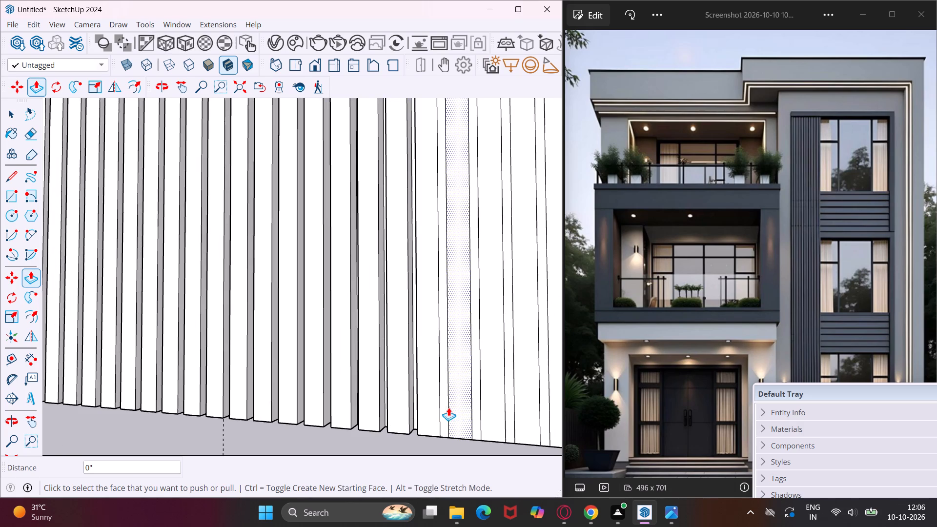
double_click(443, 406)
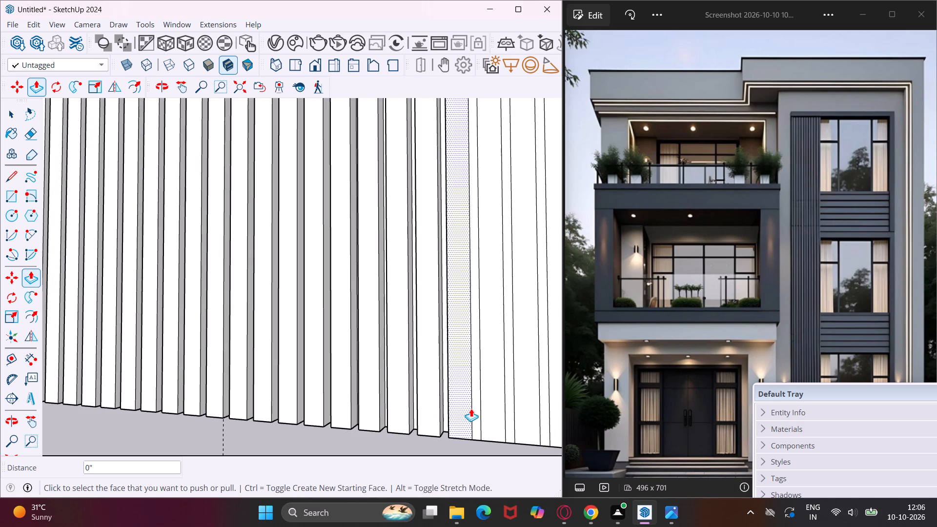
double_click(474, 410)
double_click(507, 415)
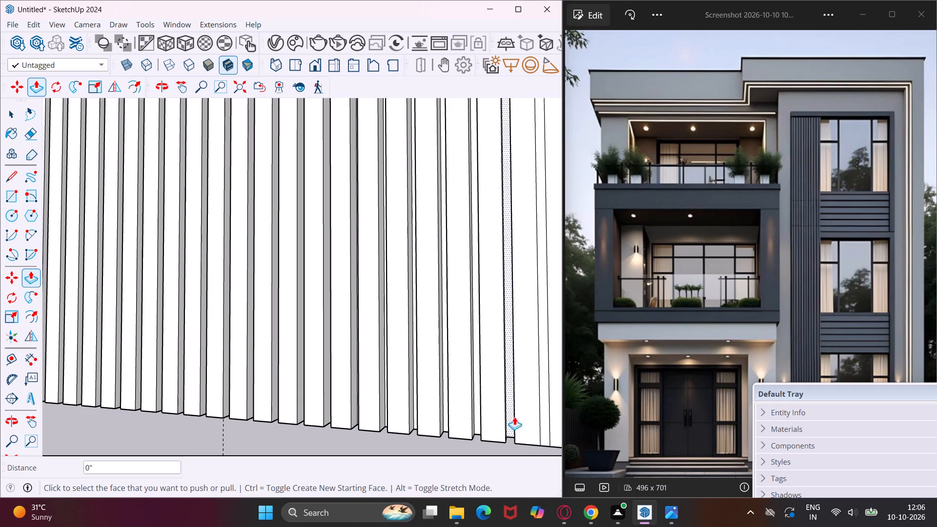
double_click(541, 424)
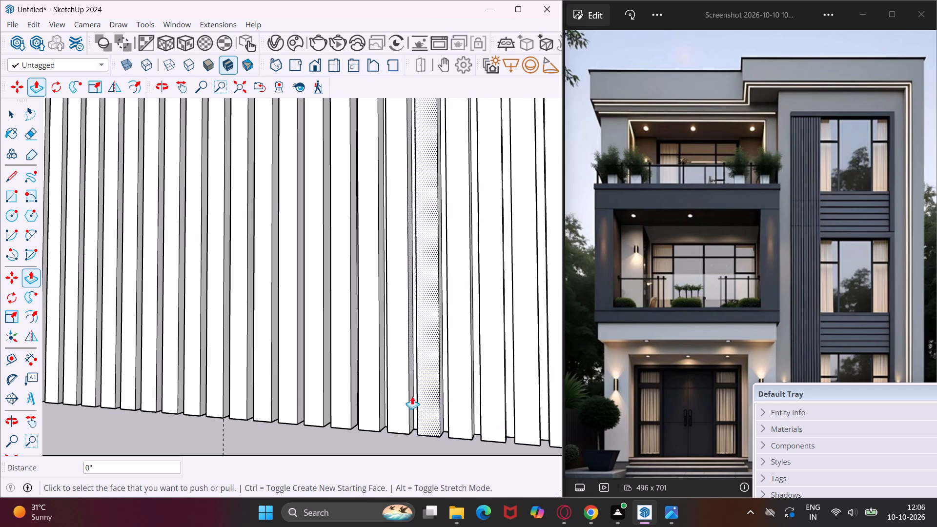
Recess the last two narrow gaps by the same 3/4", beside the panel edge nearest the windows.
scroll(384, 393, "down", 6)
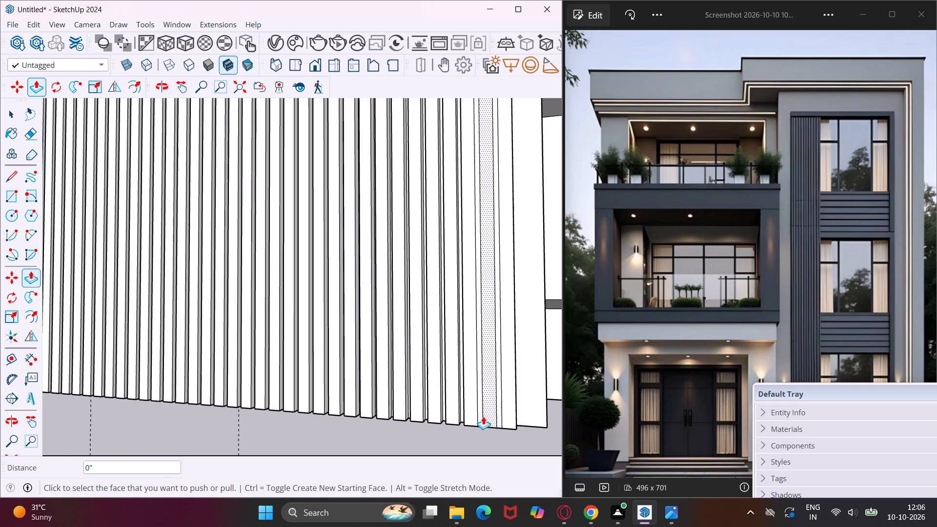
scroll(483, 416, "up", 8)
double_click(477, 421)
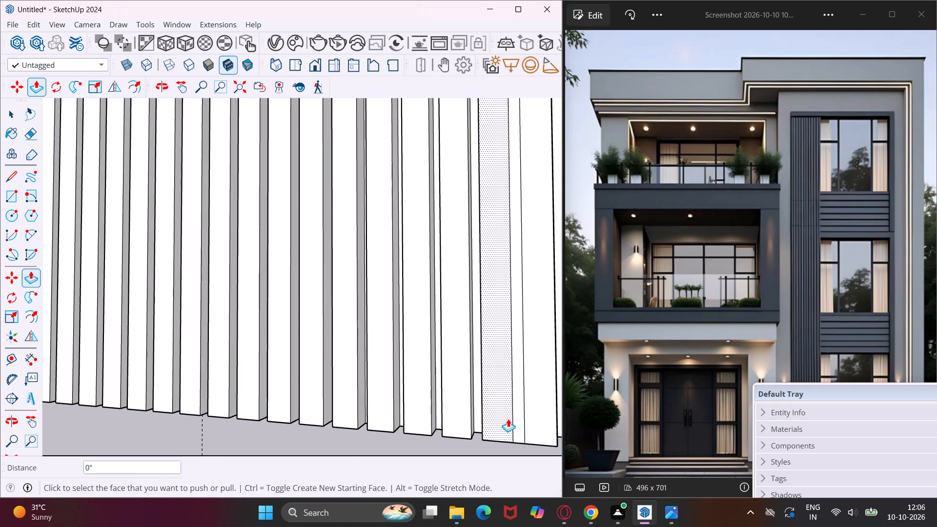
double_click(518, 423)
Examine the grooved lower section of the tall panel, its plain sections above, and the overall facade.
scroll(346, 410, "down", 5)
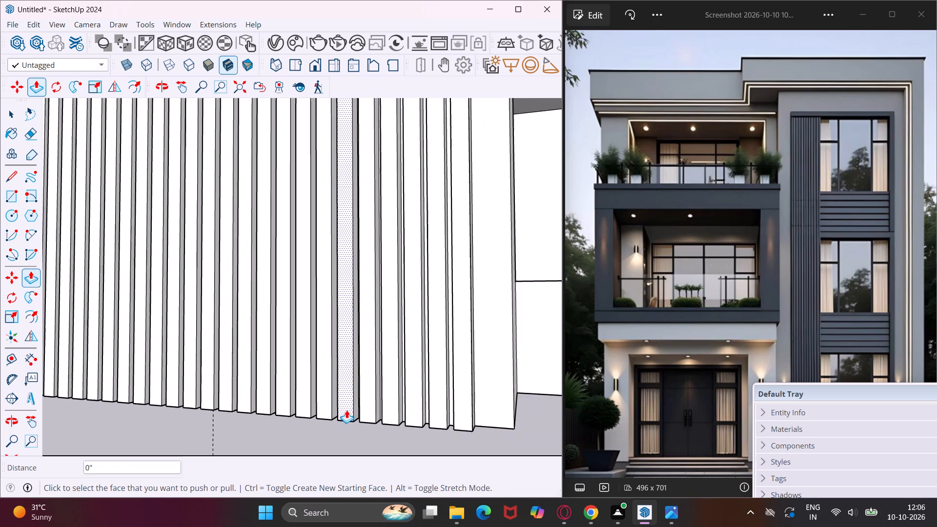
scroll(346, 410, "down", 17)
scroll(346, 410, "down", 8)
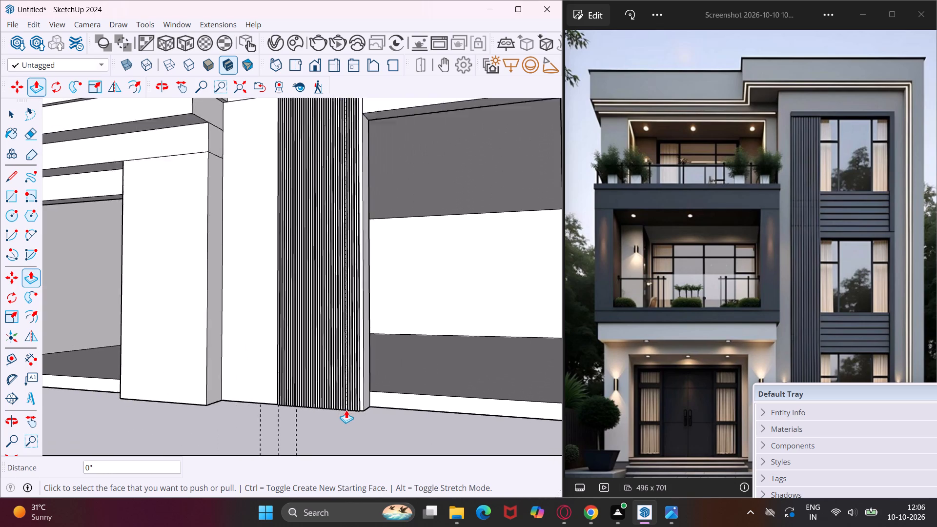
scroll(346, 410, "down", 5)
scroll(308, 195, "up", 4)
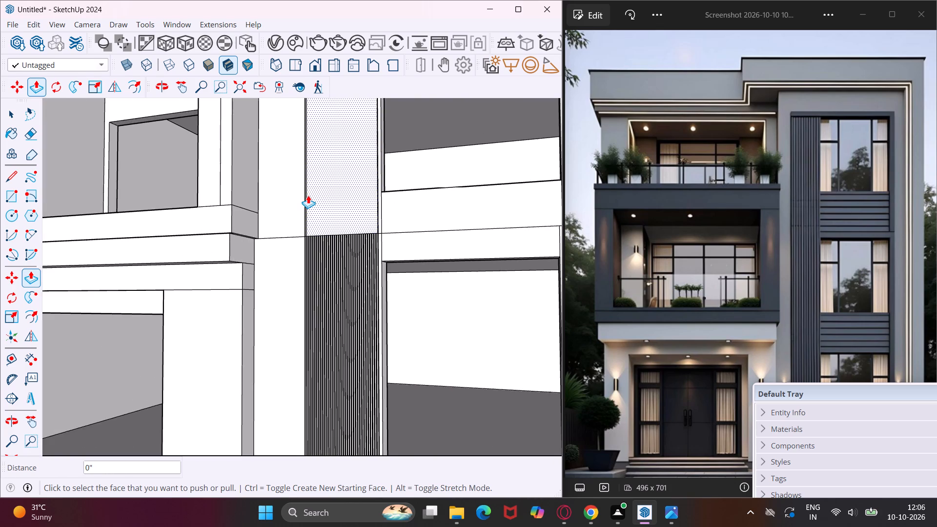
scroll(308, 195, "up", 16)
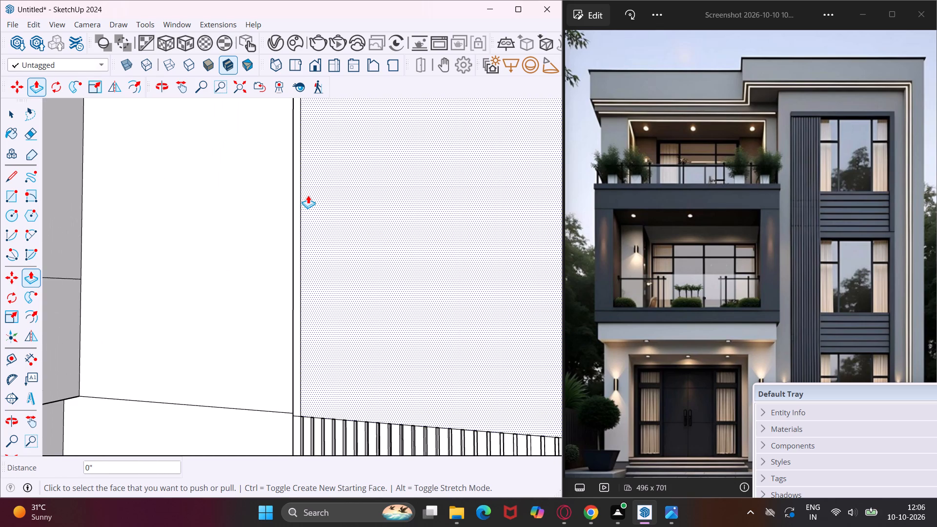
scroll(237, 325, "down", 11)
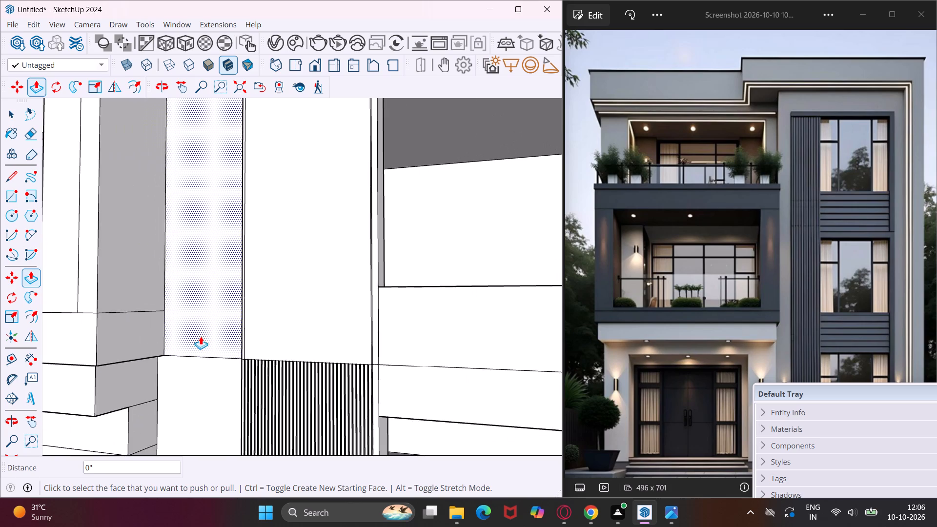
scroll(200, 336, "down", 17)
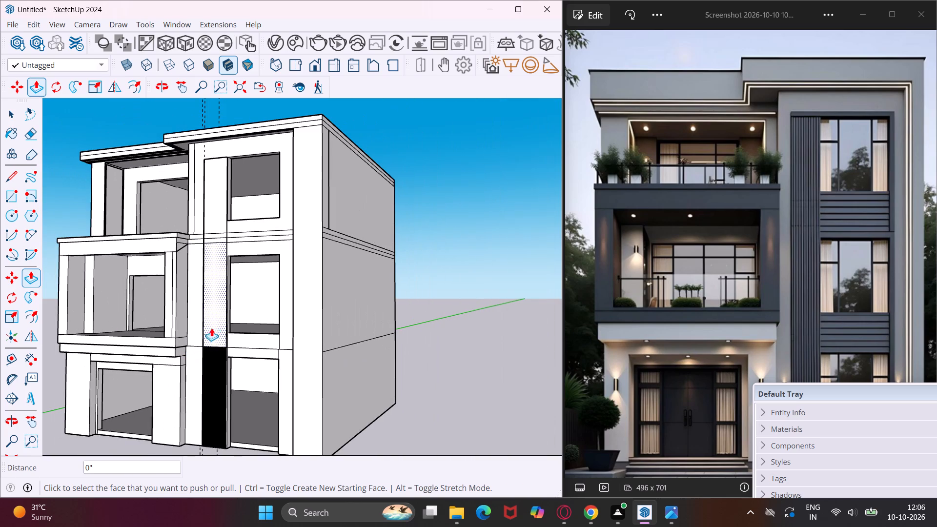
middle_click_drag(197, 196, 412, 272)
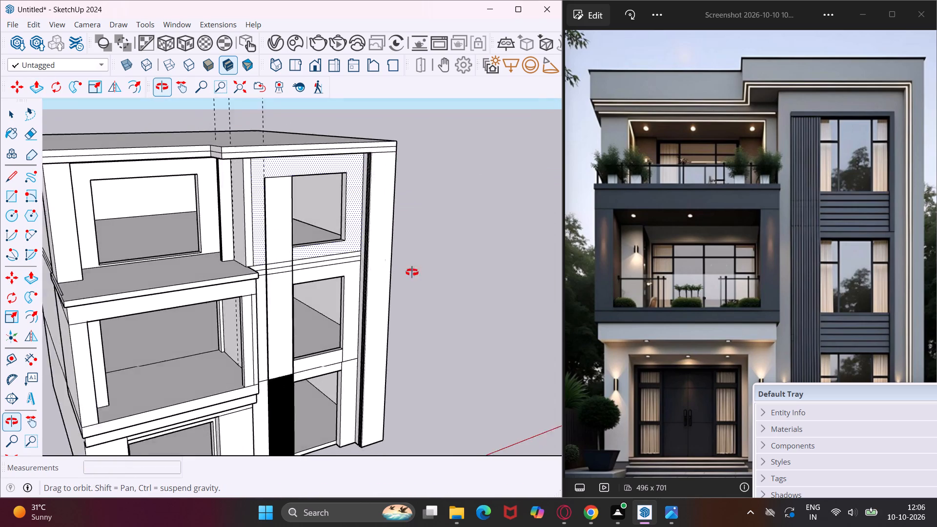
middle_click_drag(412, 272, 429, 272)
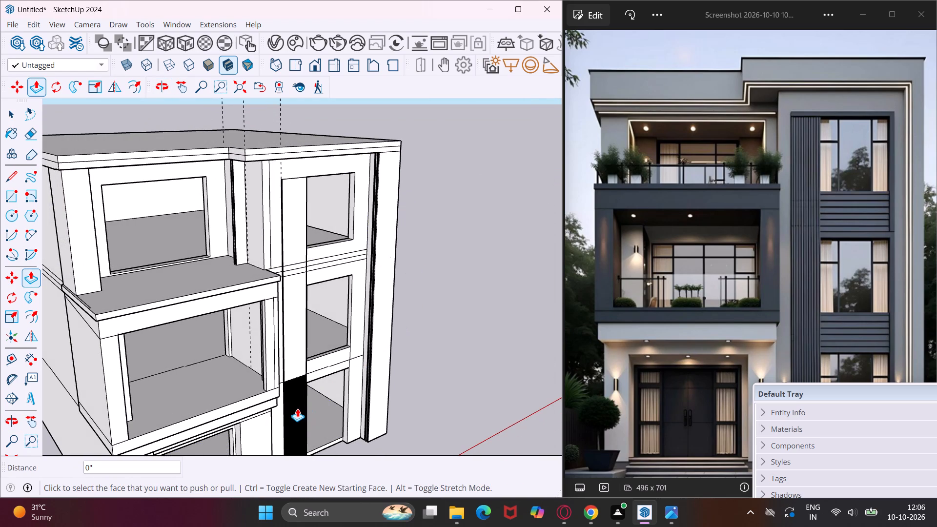
Undo the 3/4" groove recesses in the tall panel's lower section, back to the flat strip lines.
scroll(288, 414, "up", 20)
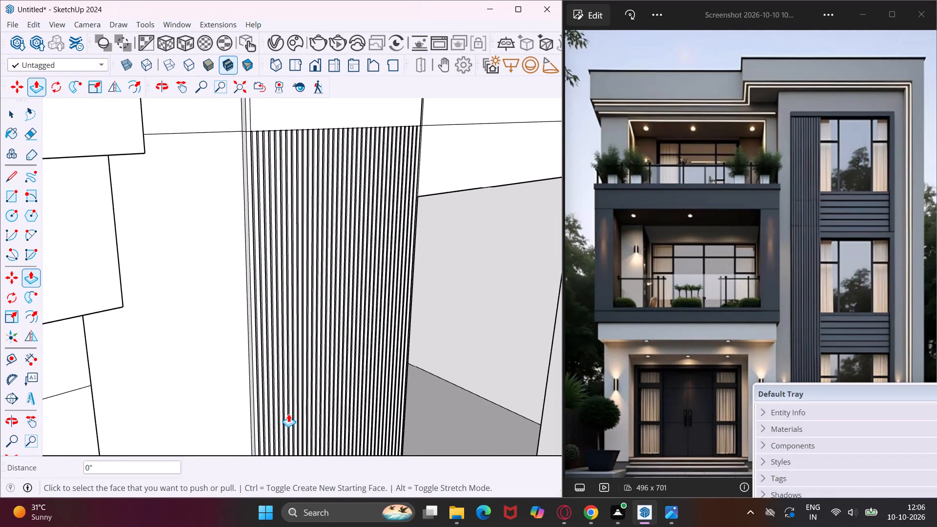
key("ctrl+z")
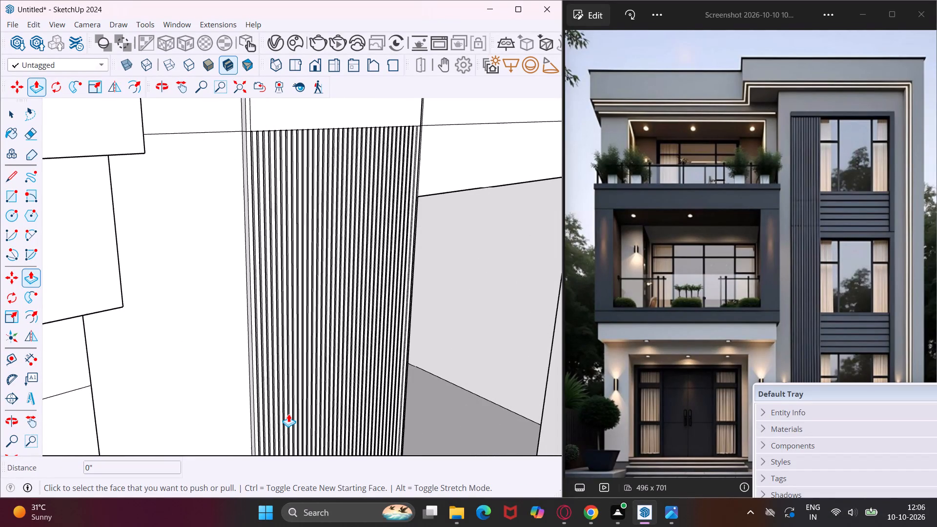
key("ctrl+z")
key("ctrl+z")
key("ctrl+z")
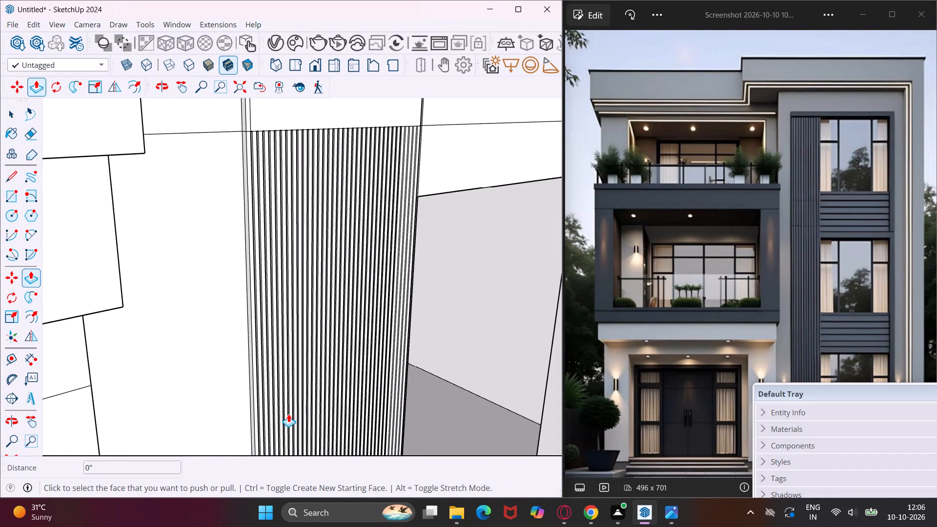
key("ctrl+z")
key("ctrl+z")
key("ctrl+z")
key("ctrl+z")
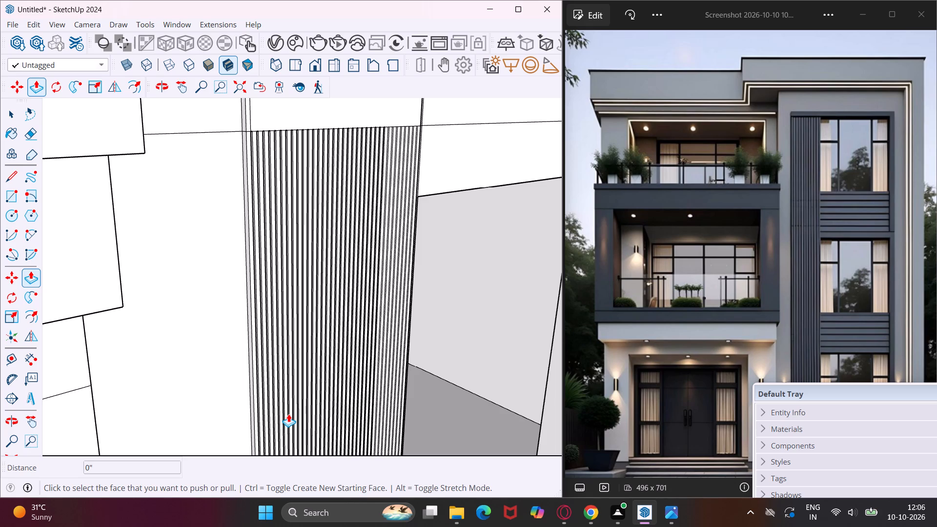
key("ctrl+z")
key("ctrl+z")
key("ctrl+z")
key("ctrl+z")
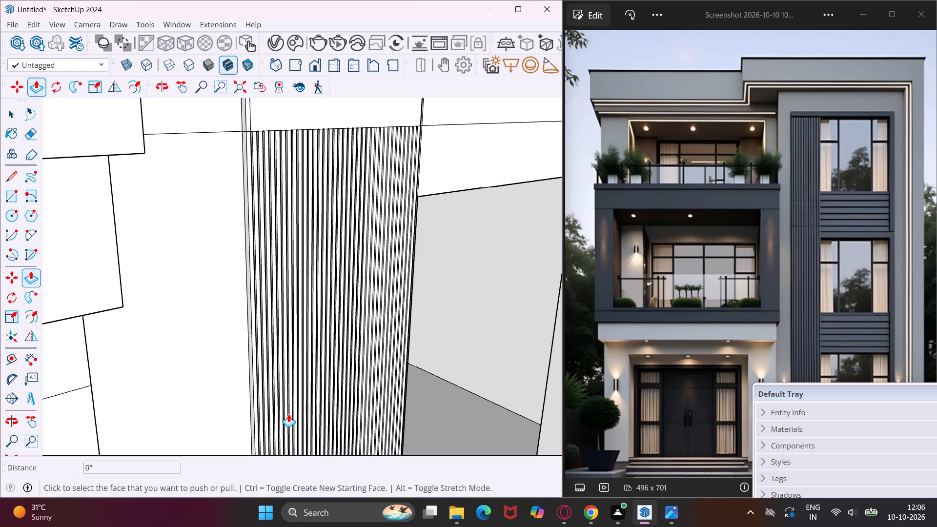
key("ctrl+z")
key("ctrl+z")
key("ctrl+z")
key("ctrl+z")
key("ctrl+z")
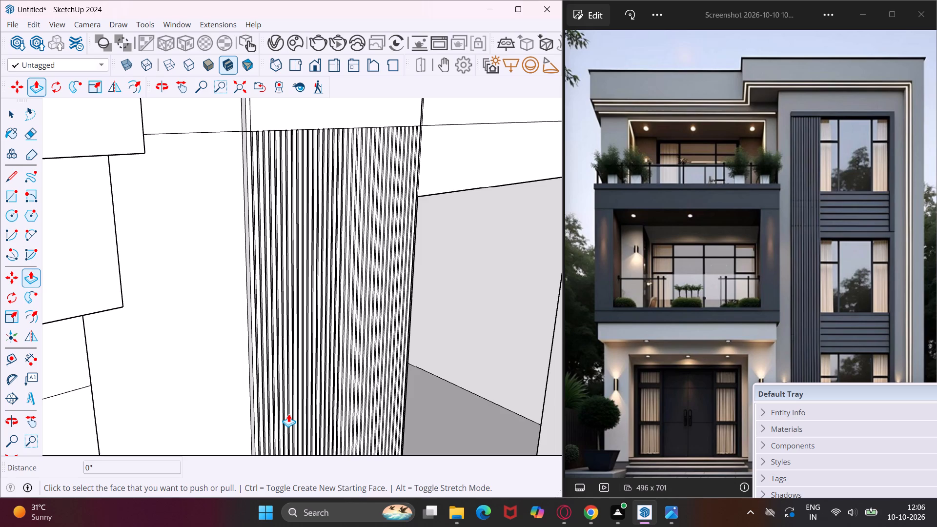
key("ctrl+z")
key("ctrl+z")
key("ctrl+z")
key("ctrl+z")
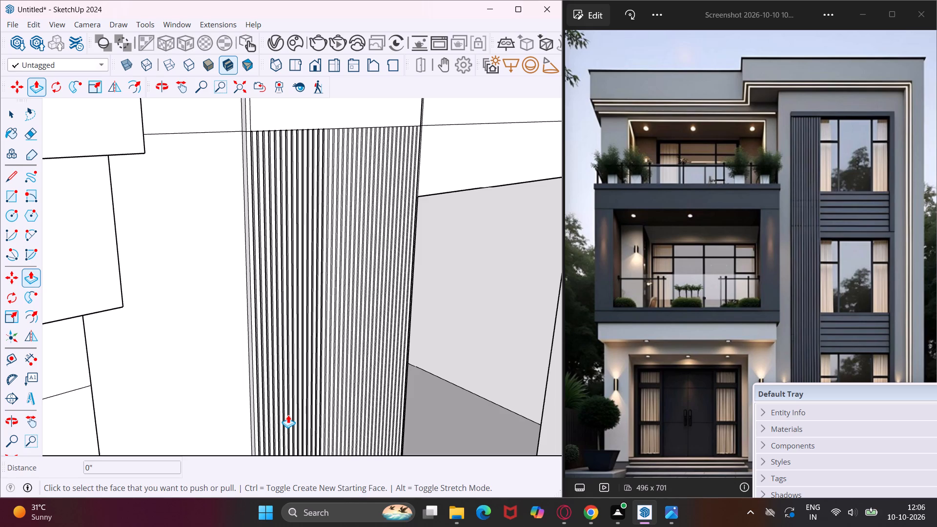
key("ctrl+z")
key("ctrl+z")
key("ctrl+z")
key("ctrl+z")
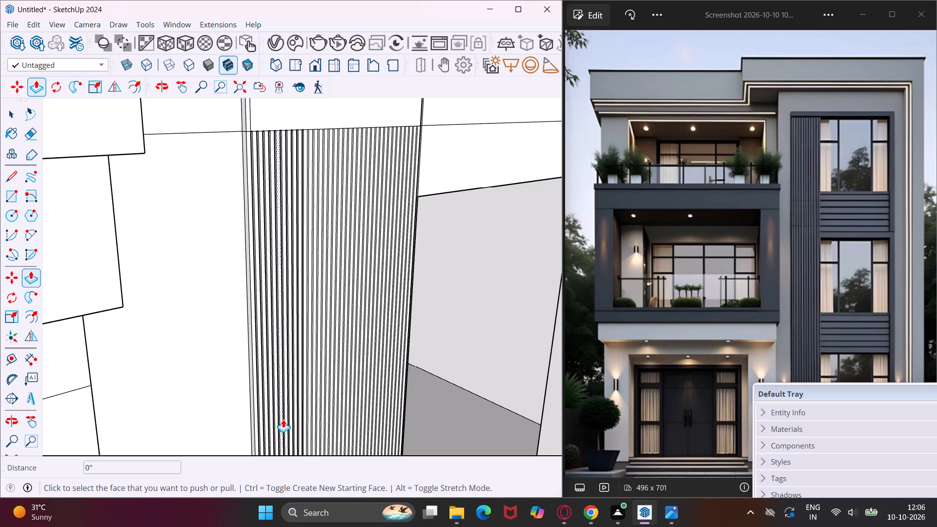
key("ctrl+z")
key("ctrl+z")
key("ctrl+z")
key("ctrl+z")
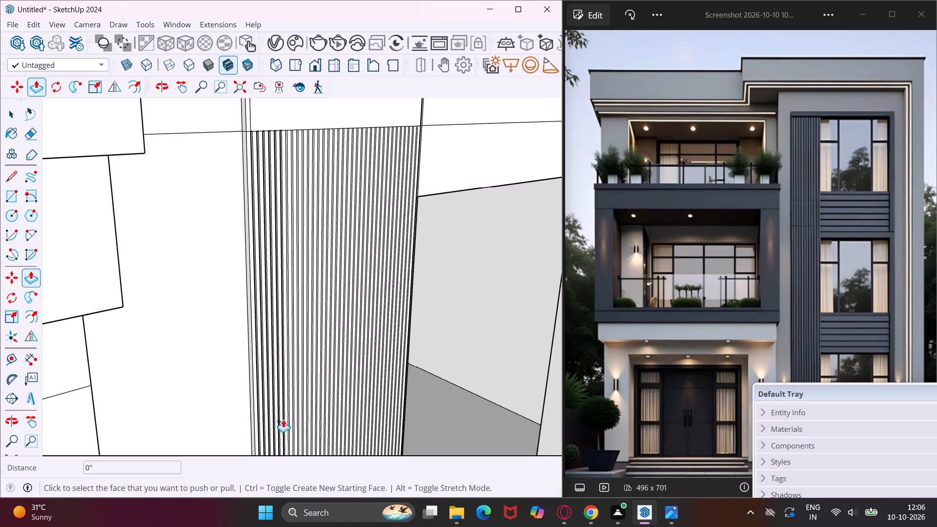
key("ctrl+z")
key("ctrl+z")
key("ctrl+z")
key("ctrl+z")
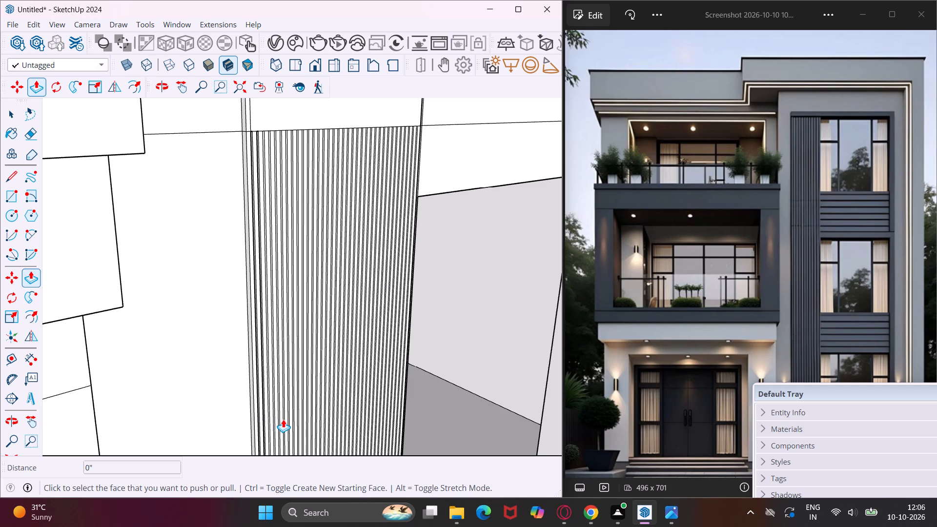
key("ctrl+z")
Undo the repeated strip copies across the lower section, keeping only the original narrow strip at the panel's edge.
key("ctrl+z")
key("ctrl+z")
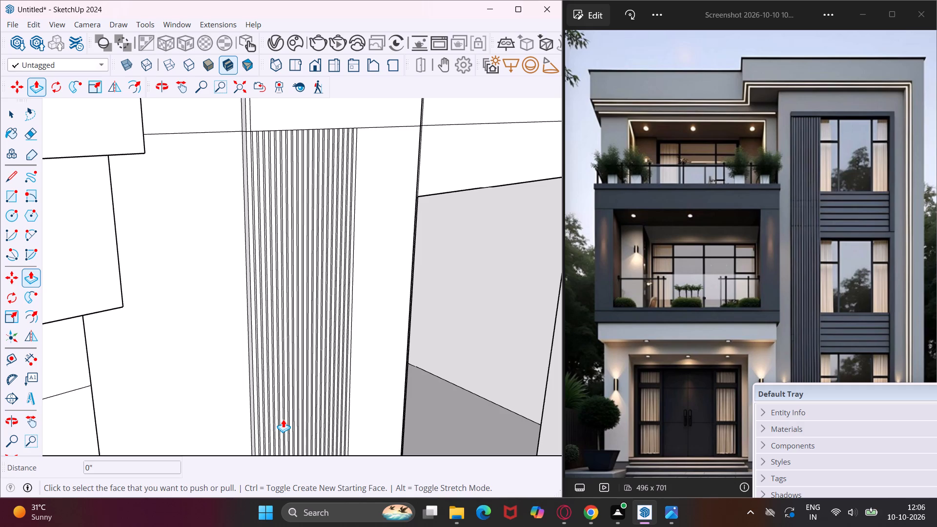
key("ctrl+z")
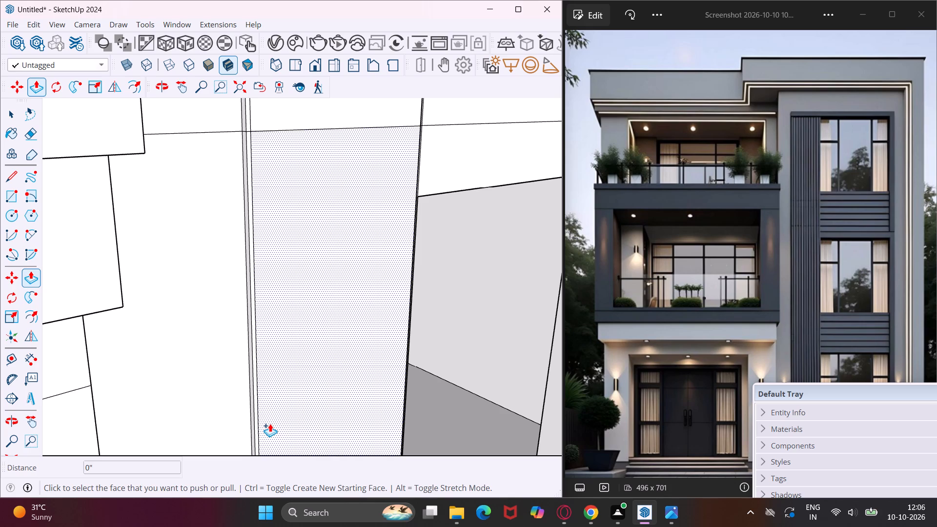
key("Escape")
Erase the horizontal dividing line crossing the narrow strip and the tall panel above the lower section.
key("space")
scroll(260, 419, "up", 1)
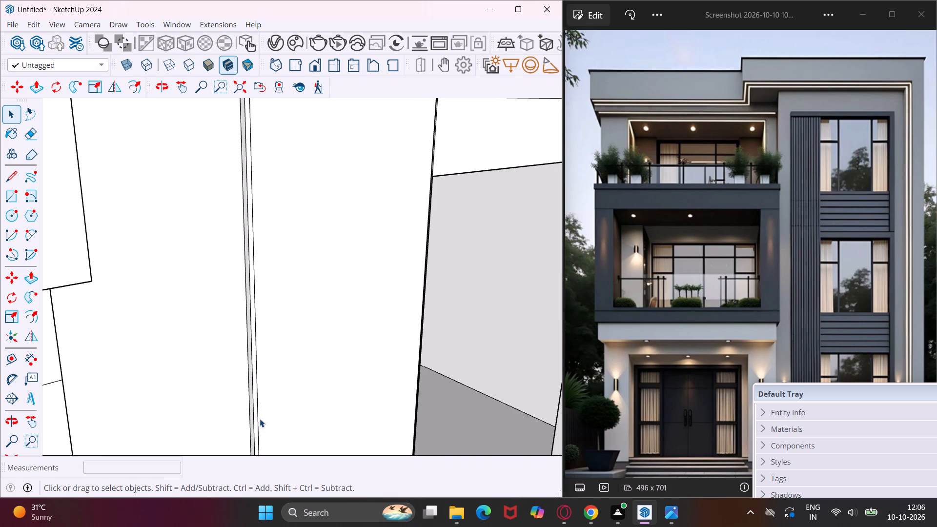
scroll(270, 367, "down", 6)
scroll(257, 222, "up", 3)
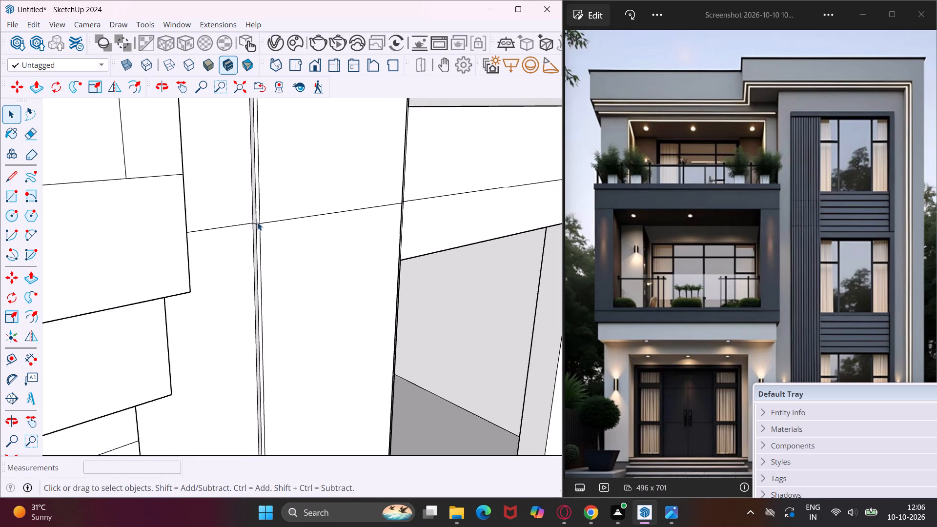
scroll(257, 222, "up", 6)
key("e")
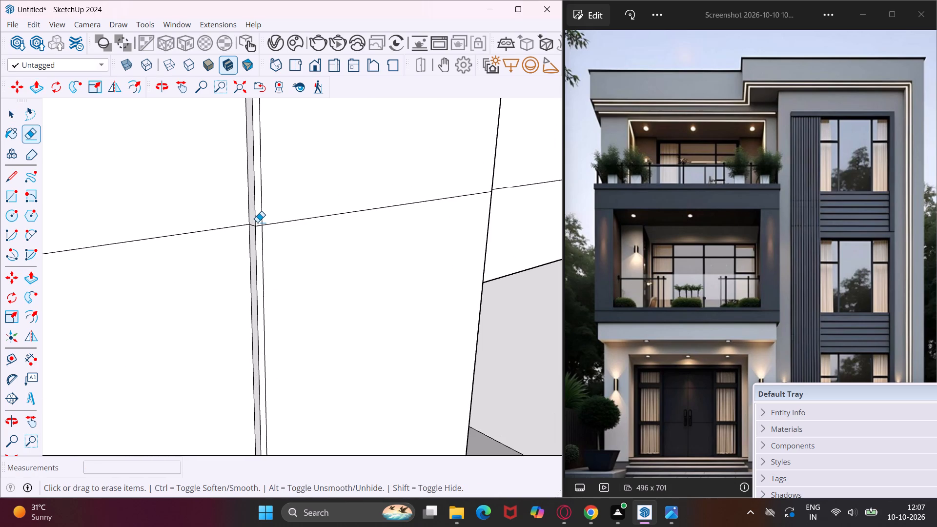
scroll(262, 227, "up", 8)
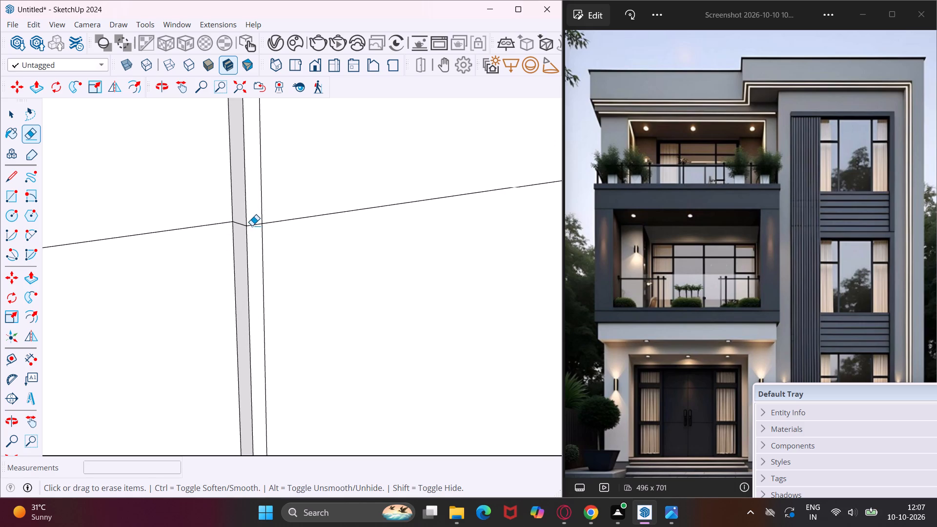
left_click(252, 225)
left_click(287, 218)
middle_click(287, 218)
scroll(284, 220, "up", 1)
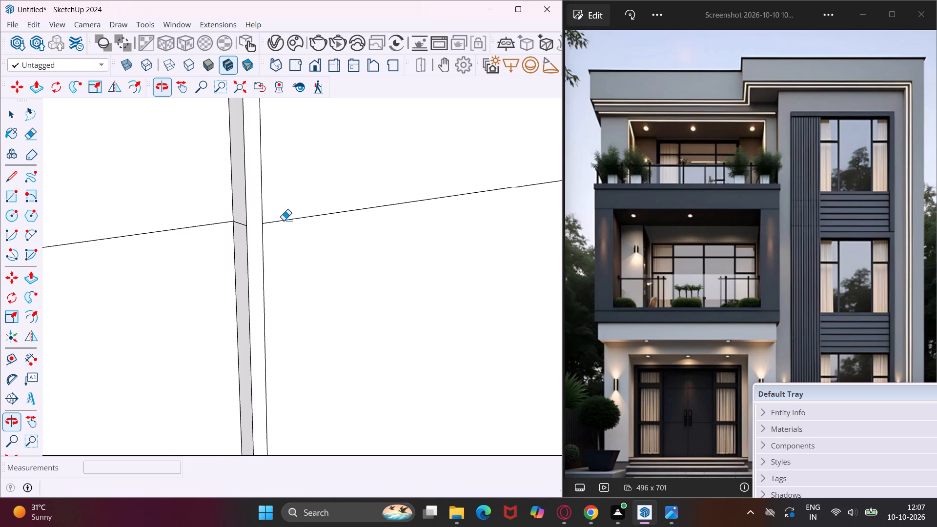
left_click(284, 220)
Erase the three horizontal lines crossing the tall panel at the upper floor band, leaving one continuous face.
scroll(284, 220, "down", 14)
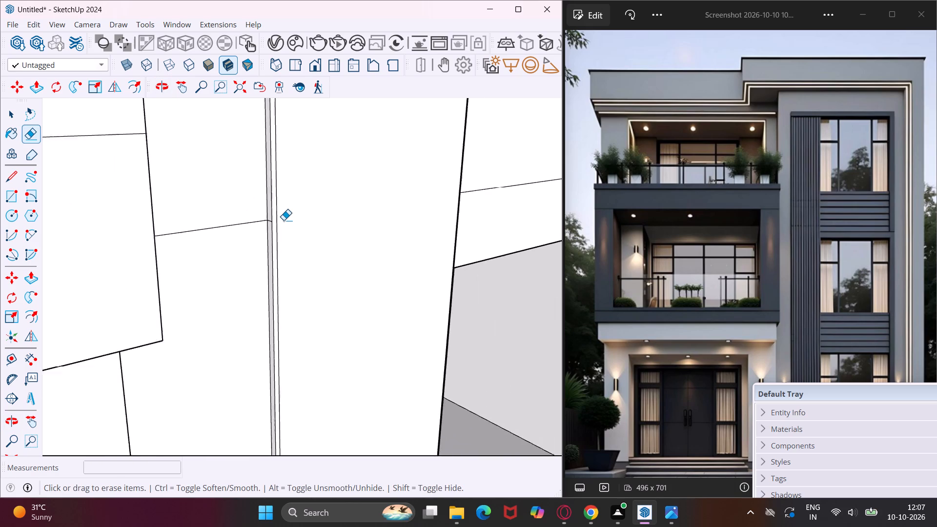
scroll(284, 220, "down", 14)
middle_click_drag(332, 189, 332, 188)
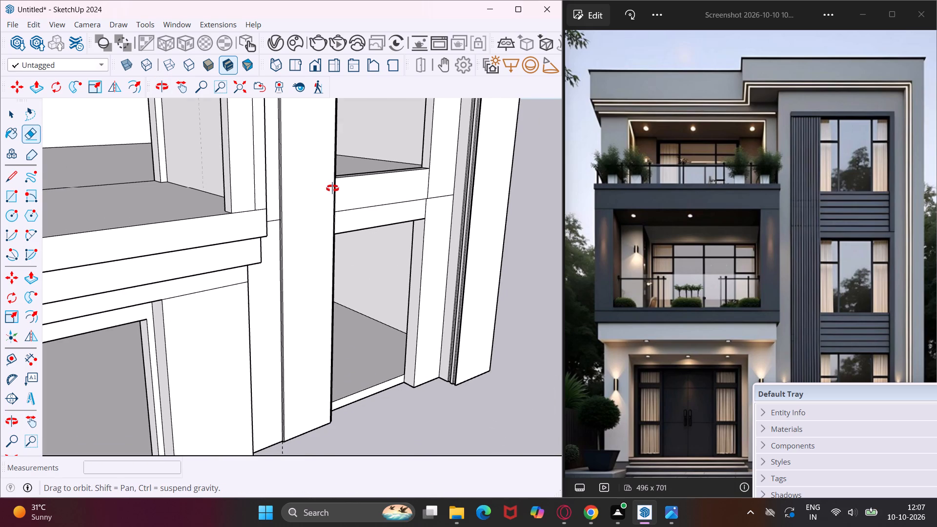
middle_click_drag(332, 188, 222, 233)
scroll(263, 201, "down", 7)
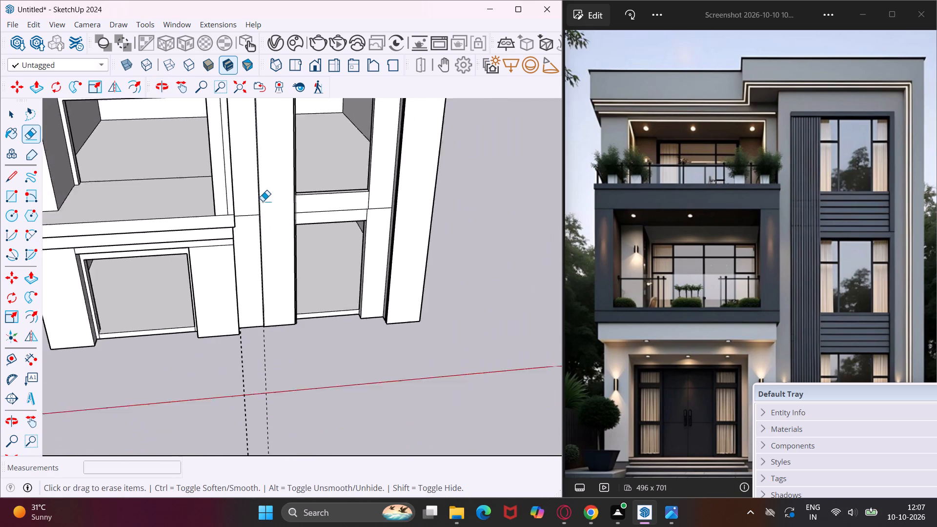
scroll(263, 201, "down", 9)
scroll(267, 138, "up", 4)
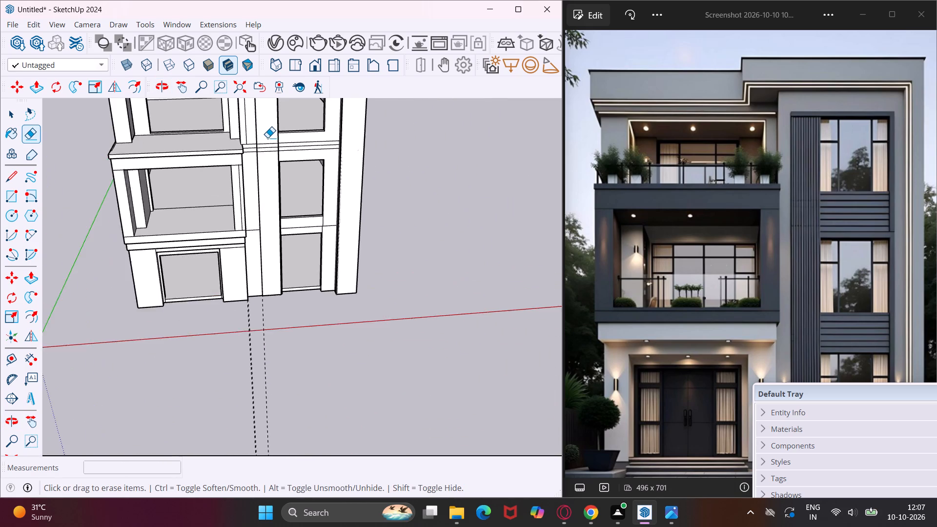
scroll(267, 138, "up", 18)
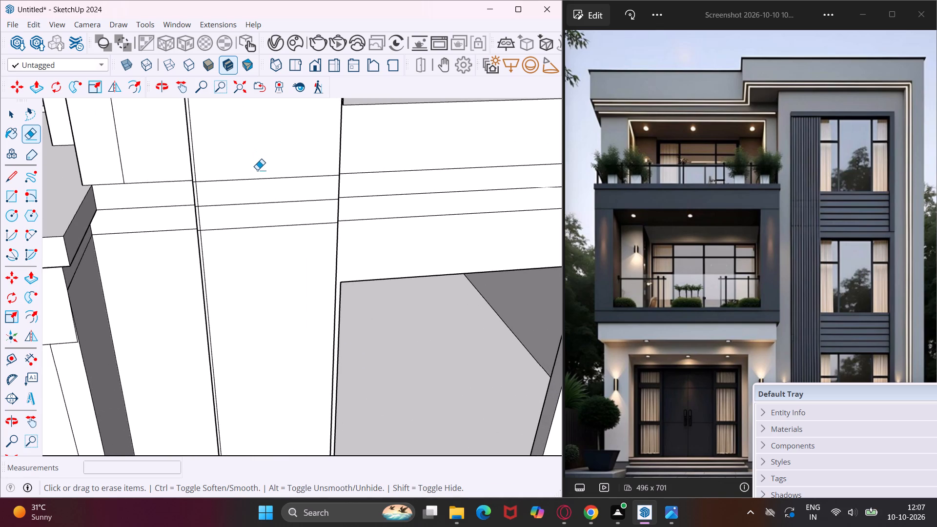
left_click(256, 178)
left_click(256, 205)
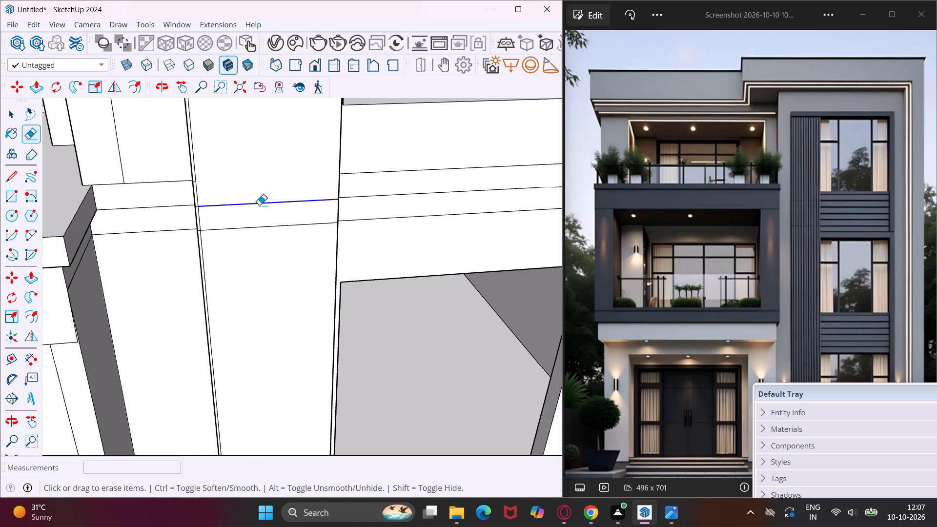
left_click(262, 226)
scroll(261, 213, "down", 6)
scroll(247, 253, "down", 5)
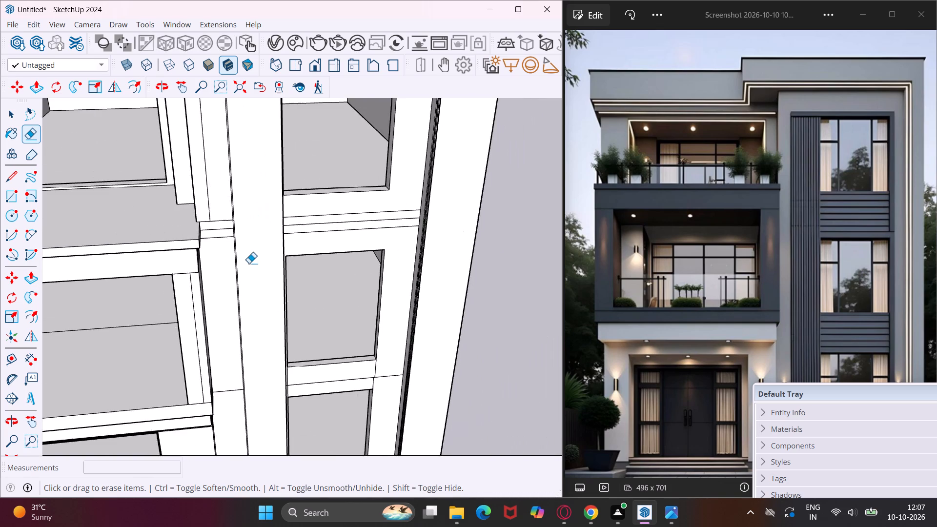
scroll(249, 263, "down", 6)
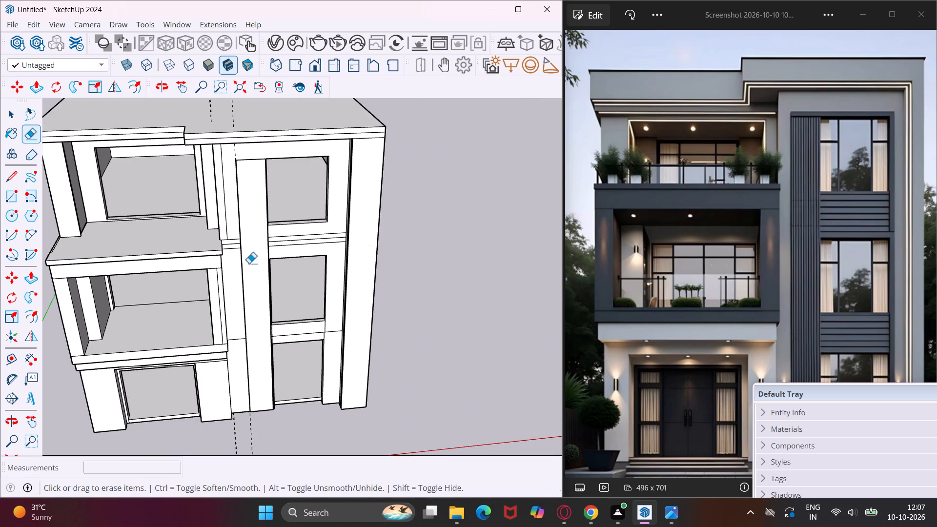
key("Escape")
Move the narrow strip's inner vertical line 1/4" along the red axis toward the windows, widening the strip.
key("space")
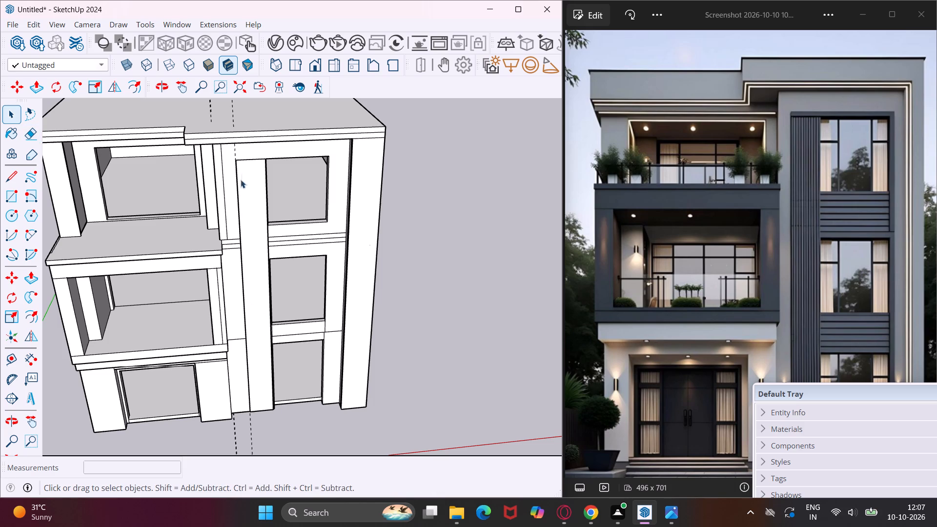
scroll(244, 159, "up", 20)
scroll(244, 159, "up", 6)
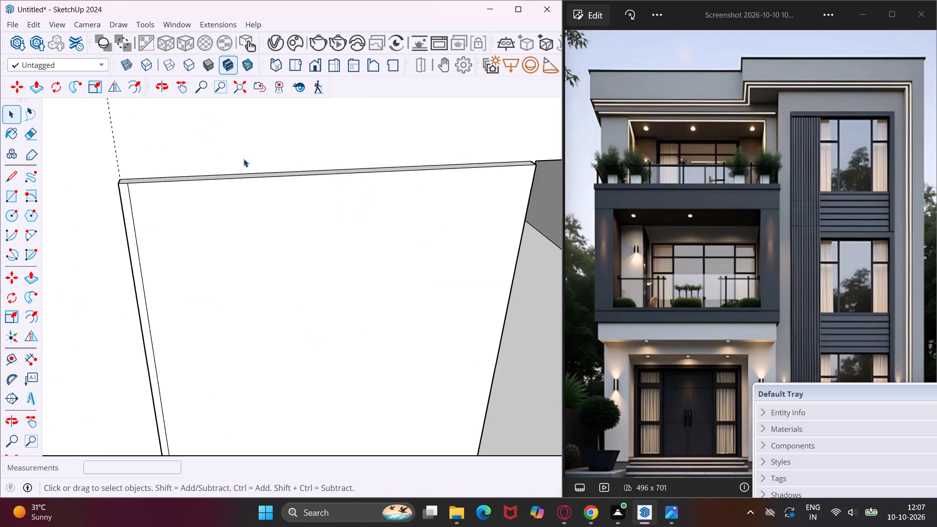
left_click(132, 211)
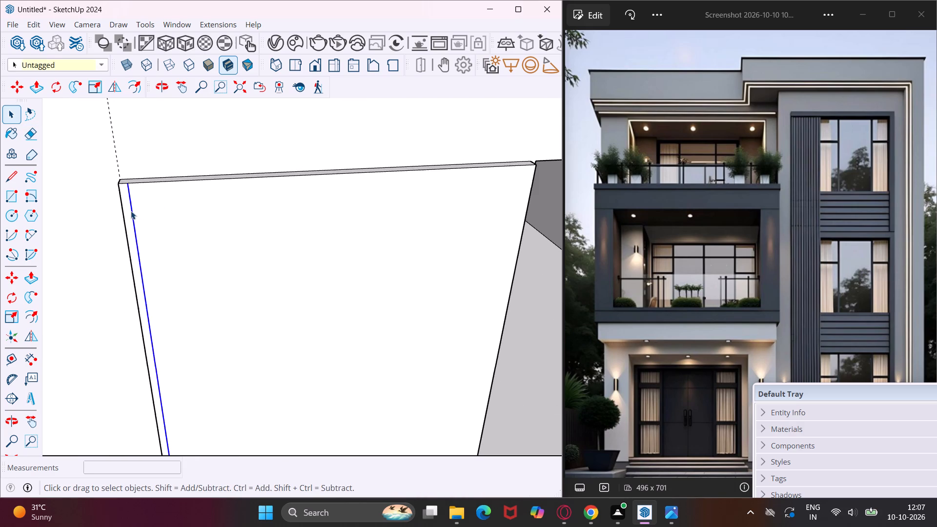
key("m")
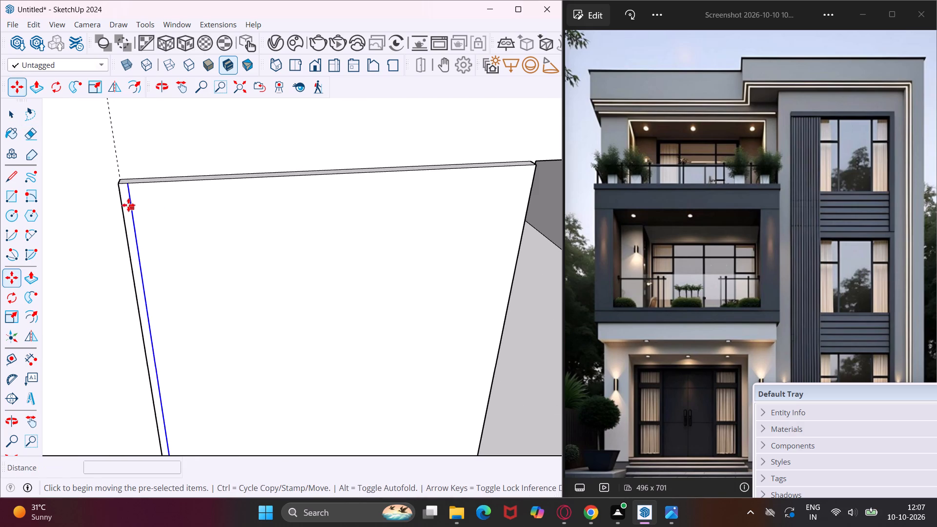
scroll(133, 182, "up", 13)
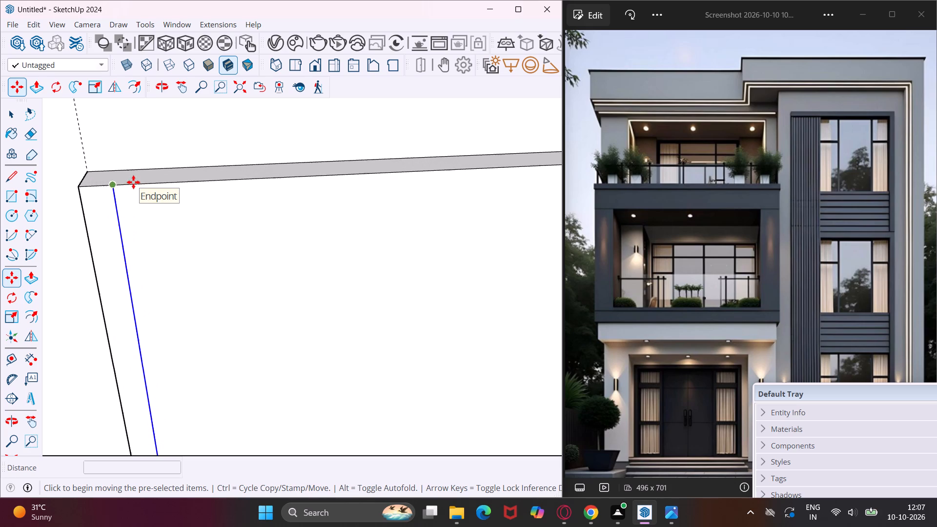
left_click(114, 183)
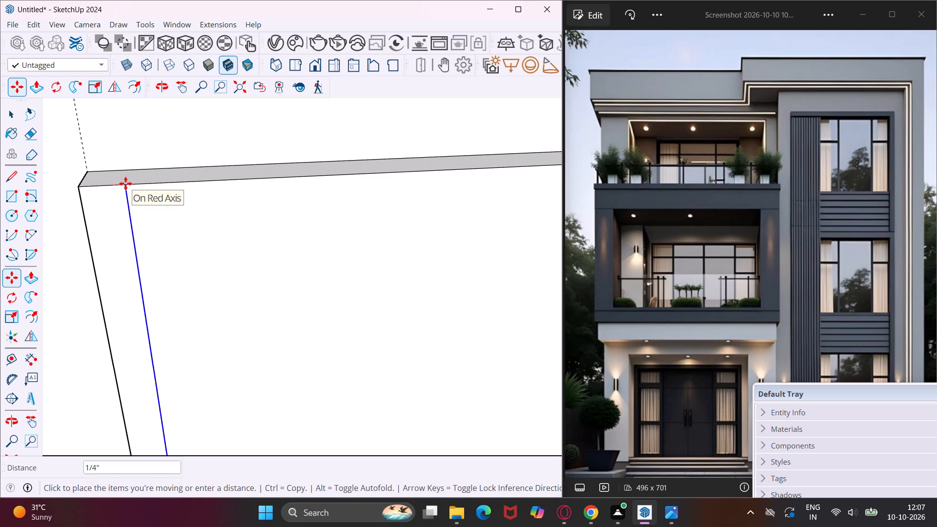
left_click(125, 183)
key("Escape")
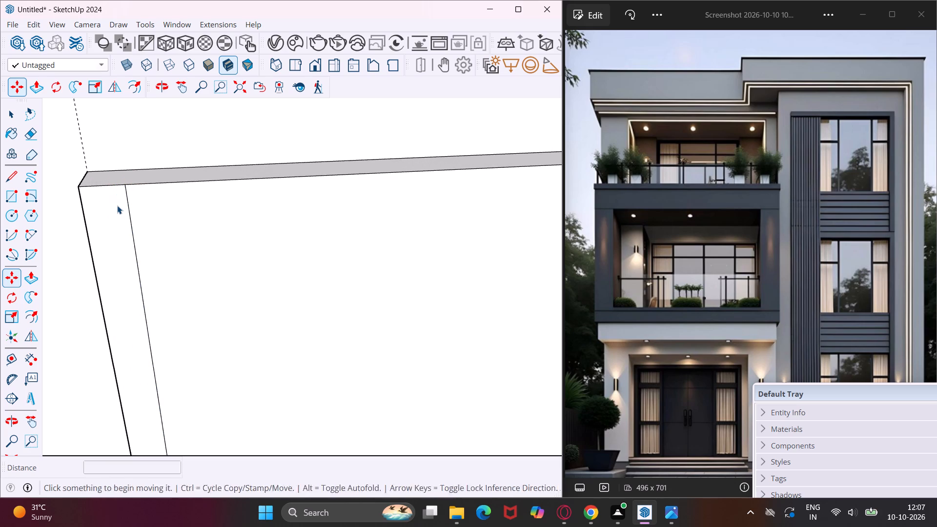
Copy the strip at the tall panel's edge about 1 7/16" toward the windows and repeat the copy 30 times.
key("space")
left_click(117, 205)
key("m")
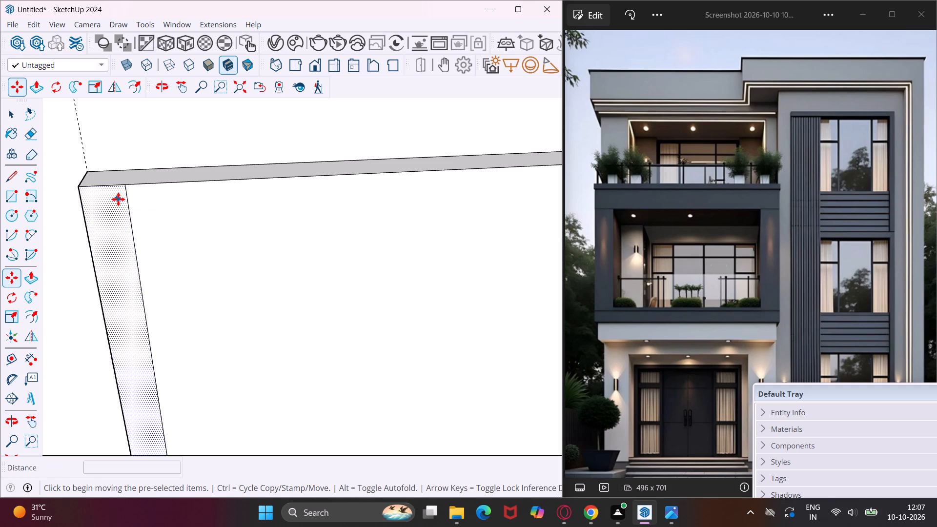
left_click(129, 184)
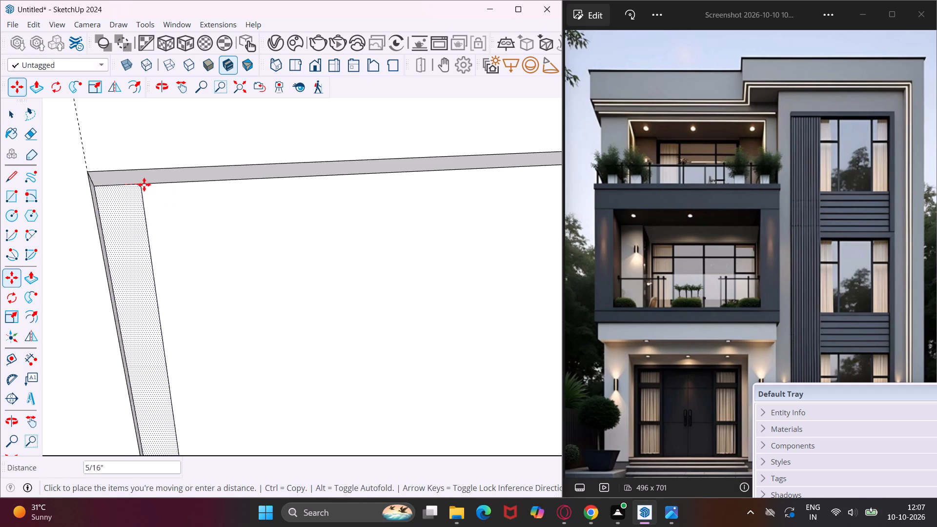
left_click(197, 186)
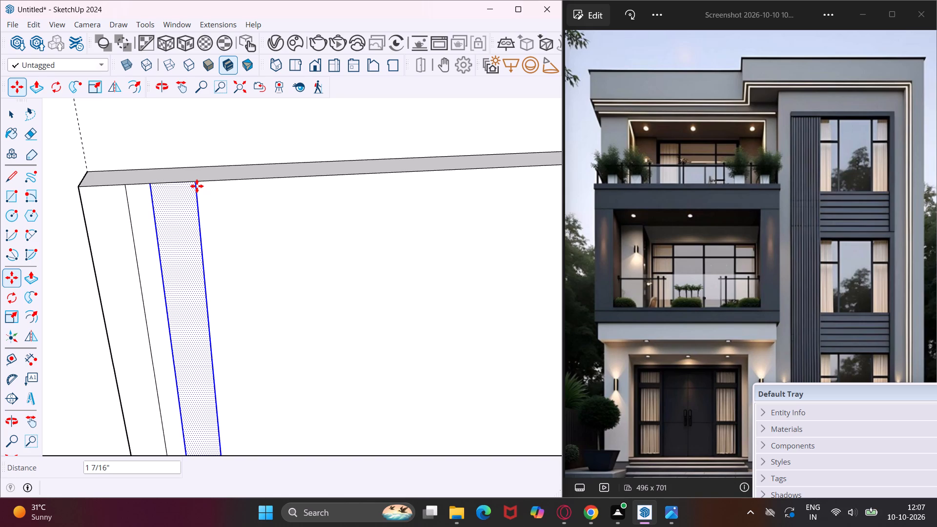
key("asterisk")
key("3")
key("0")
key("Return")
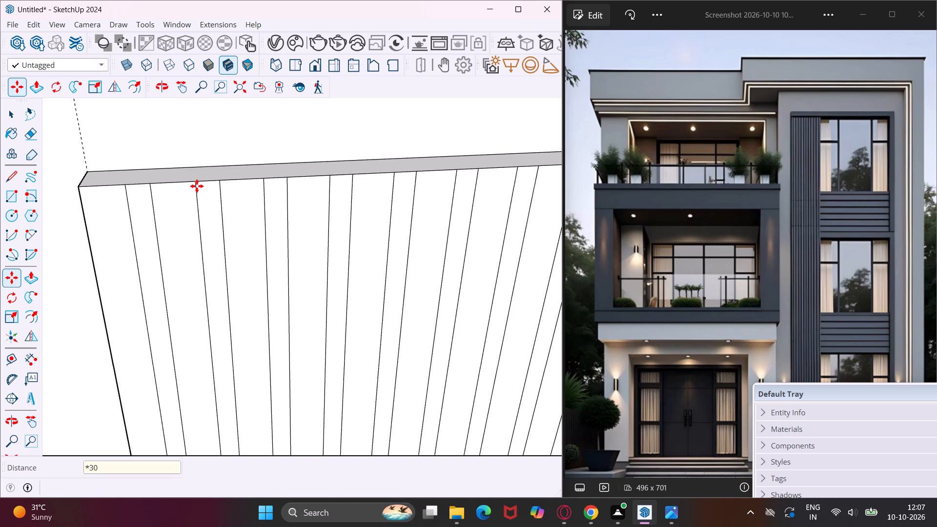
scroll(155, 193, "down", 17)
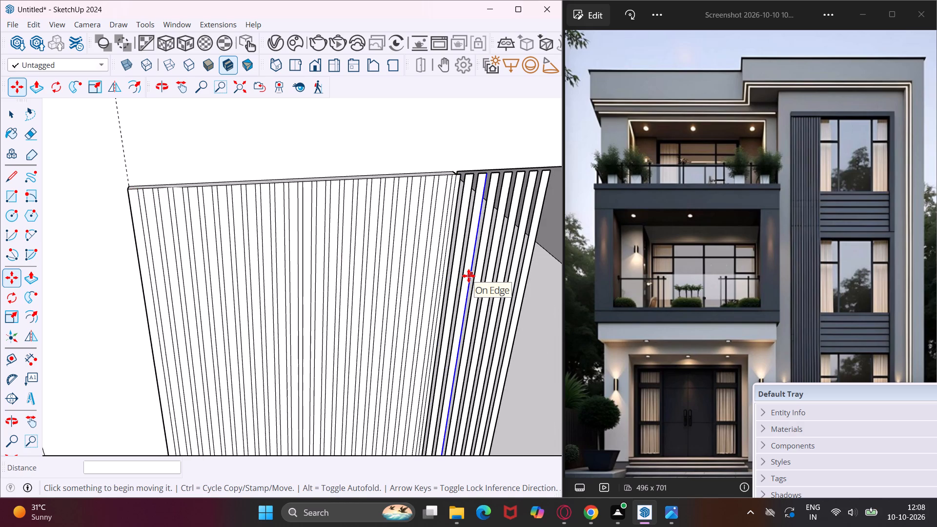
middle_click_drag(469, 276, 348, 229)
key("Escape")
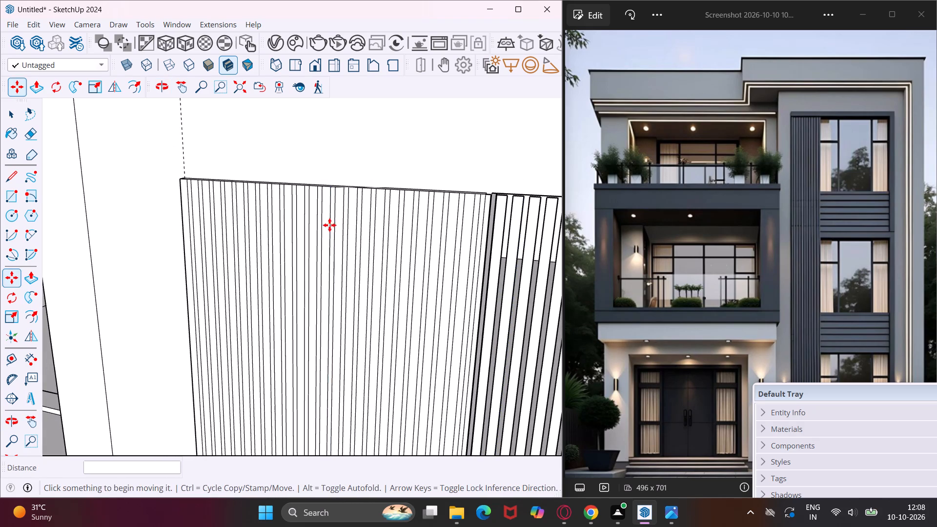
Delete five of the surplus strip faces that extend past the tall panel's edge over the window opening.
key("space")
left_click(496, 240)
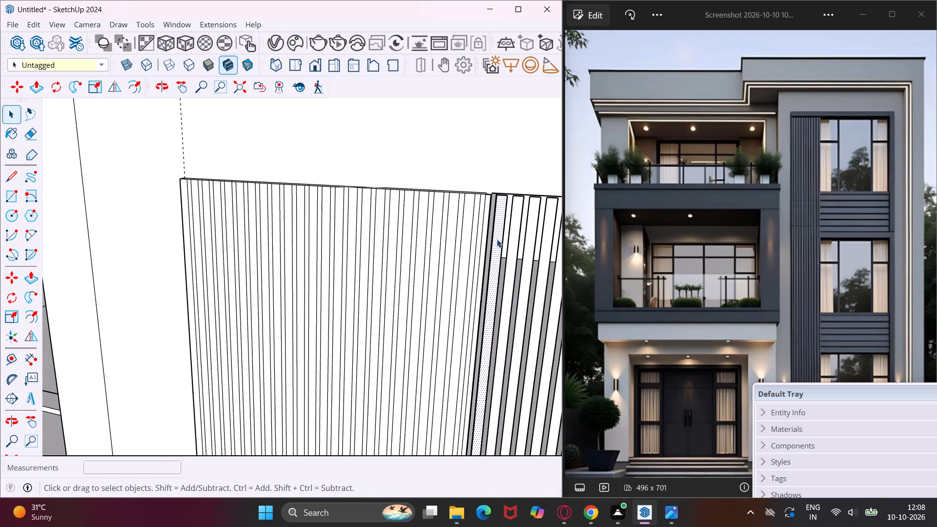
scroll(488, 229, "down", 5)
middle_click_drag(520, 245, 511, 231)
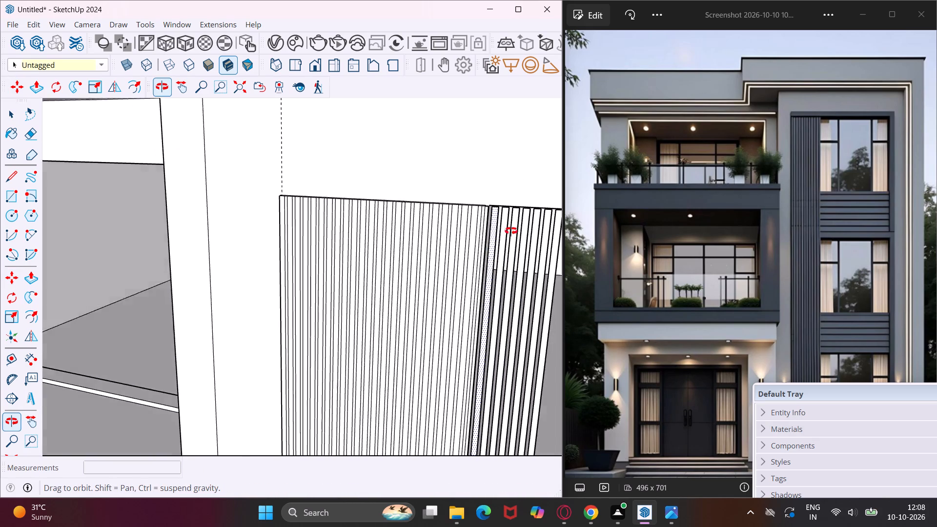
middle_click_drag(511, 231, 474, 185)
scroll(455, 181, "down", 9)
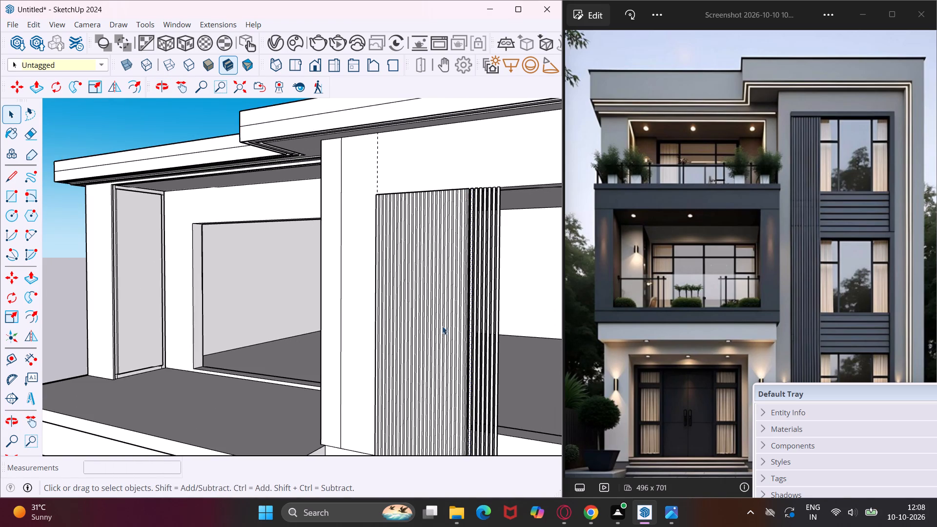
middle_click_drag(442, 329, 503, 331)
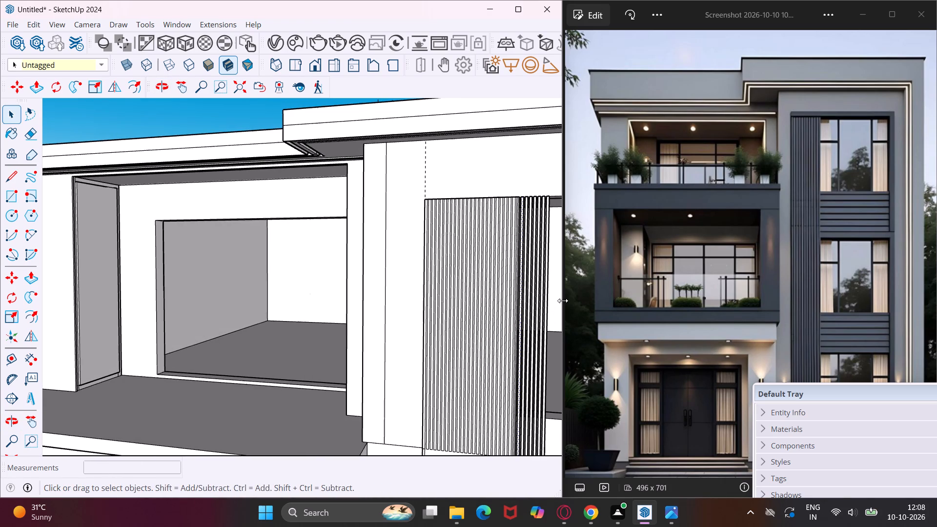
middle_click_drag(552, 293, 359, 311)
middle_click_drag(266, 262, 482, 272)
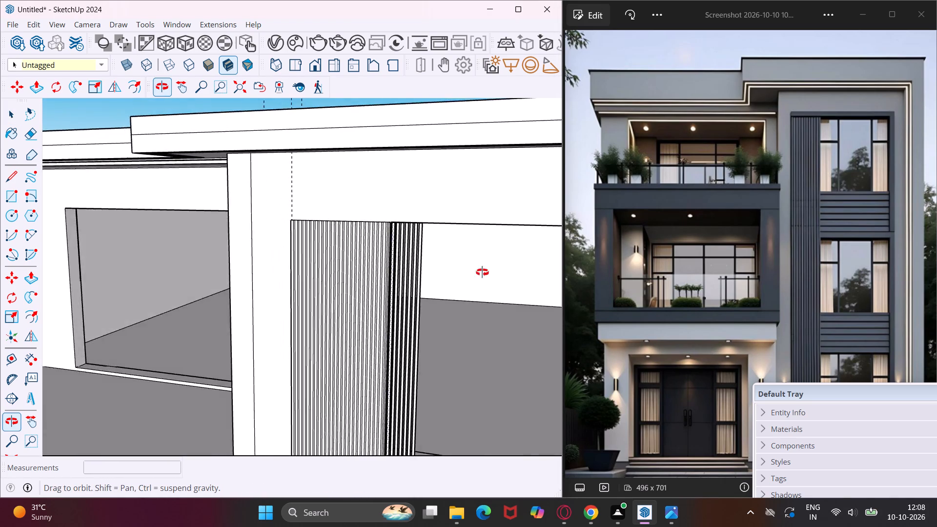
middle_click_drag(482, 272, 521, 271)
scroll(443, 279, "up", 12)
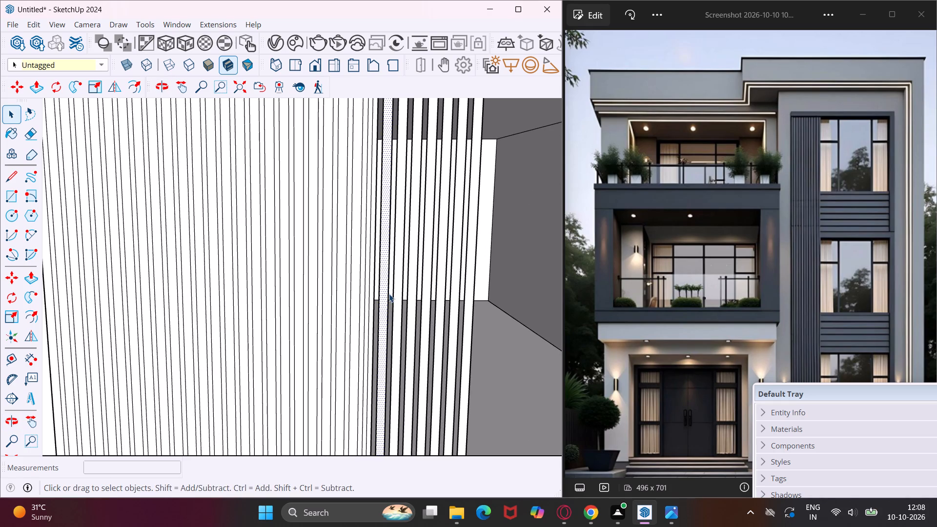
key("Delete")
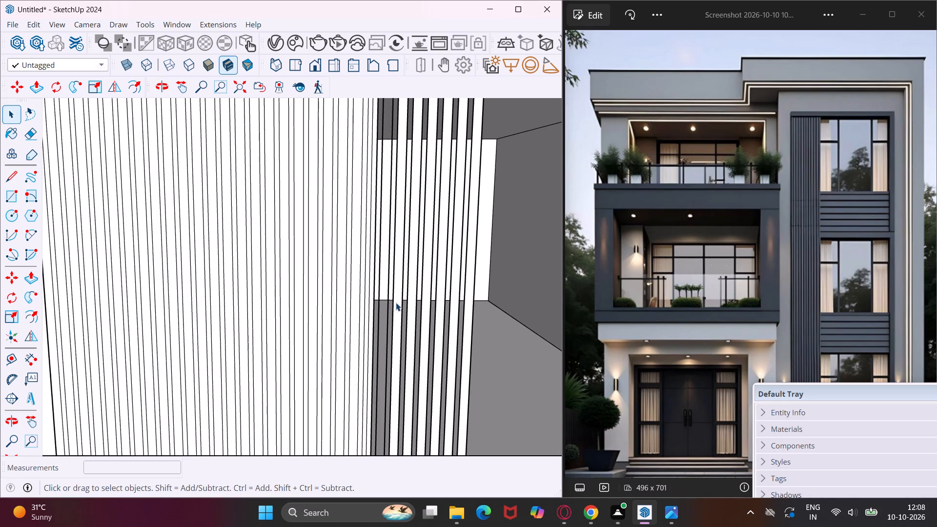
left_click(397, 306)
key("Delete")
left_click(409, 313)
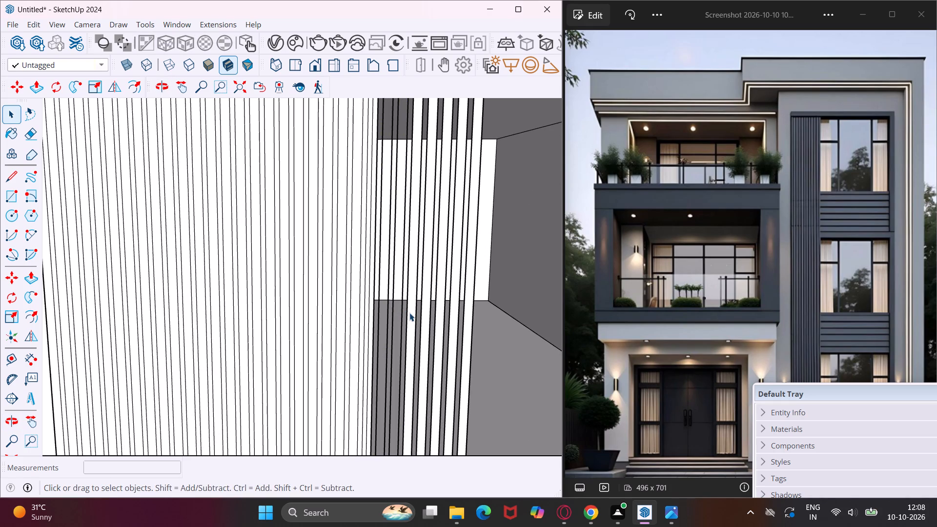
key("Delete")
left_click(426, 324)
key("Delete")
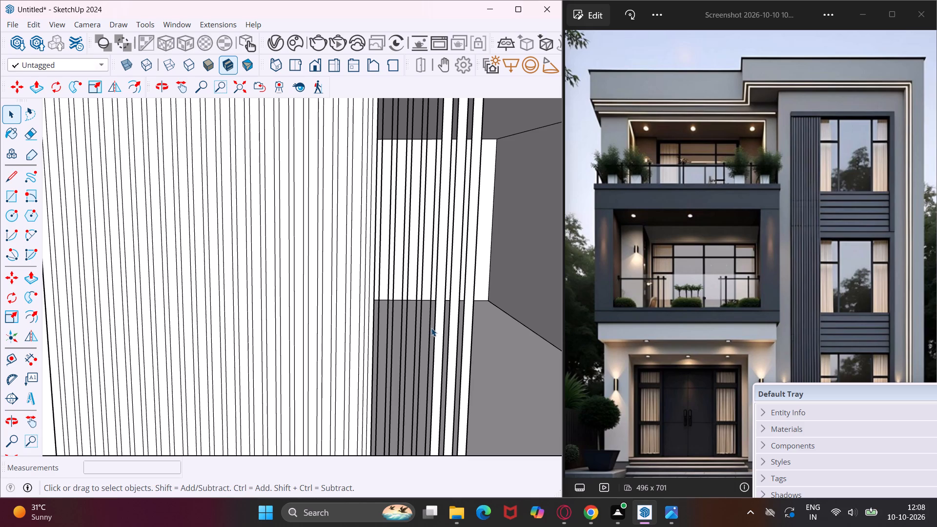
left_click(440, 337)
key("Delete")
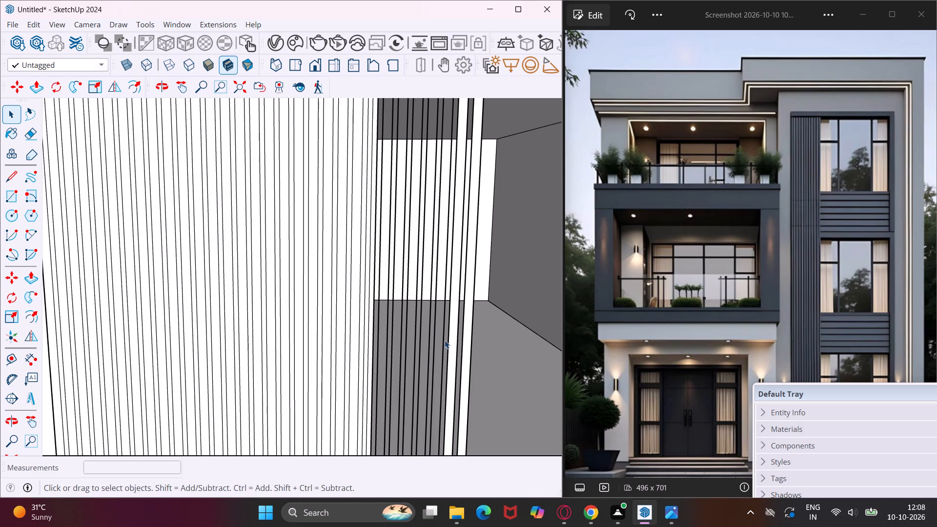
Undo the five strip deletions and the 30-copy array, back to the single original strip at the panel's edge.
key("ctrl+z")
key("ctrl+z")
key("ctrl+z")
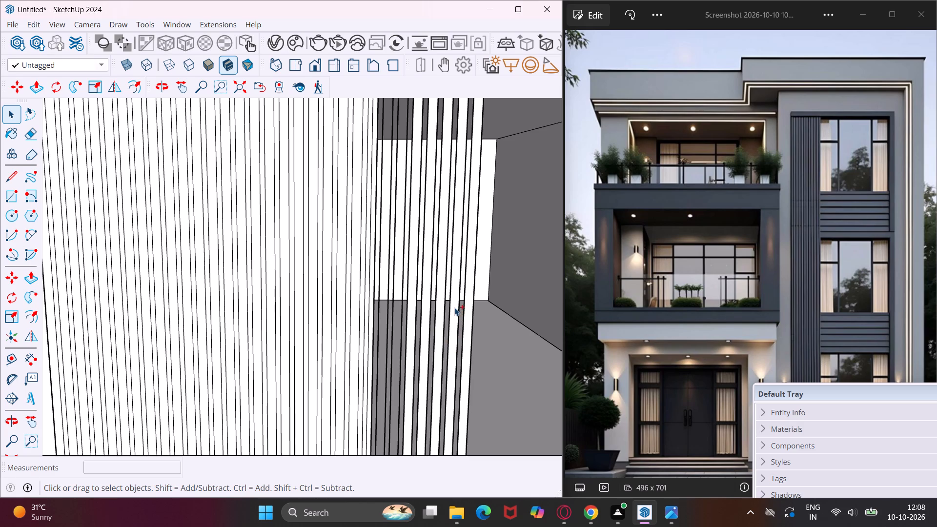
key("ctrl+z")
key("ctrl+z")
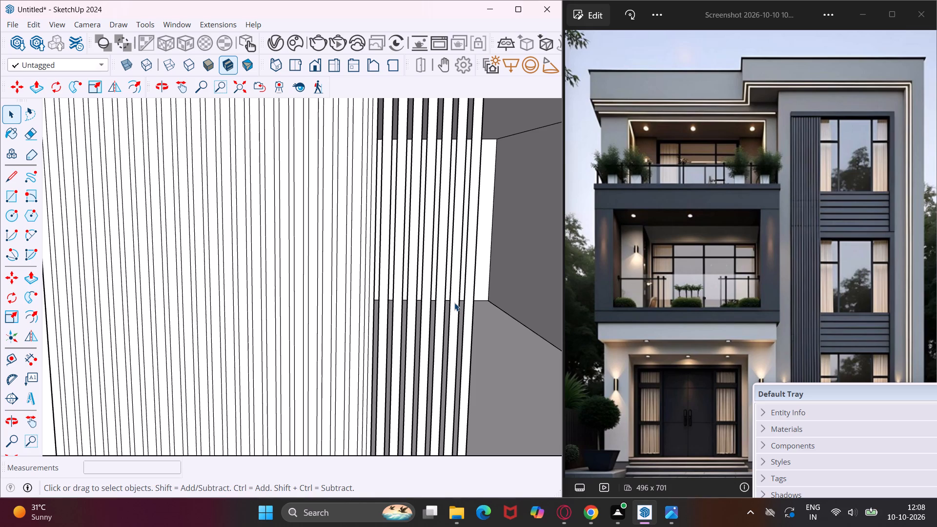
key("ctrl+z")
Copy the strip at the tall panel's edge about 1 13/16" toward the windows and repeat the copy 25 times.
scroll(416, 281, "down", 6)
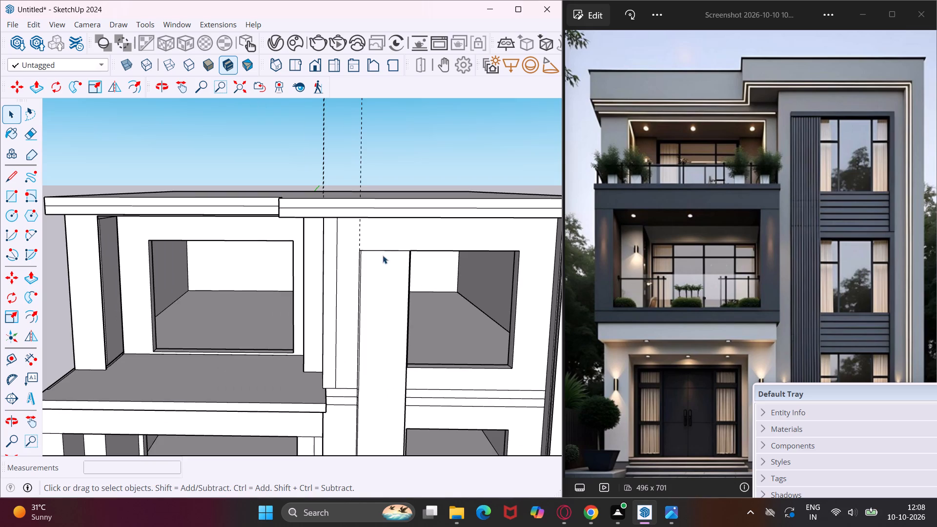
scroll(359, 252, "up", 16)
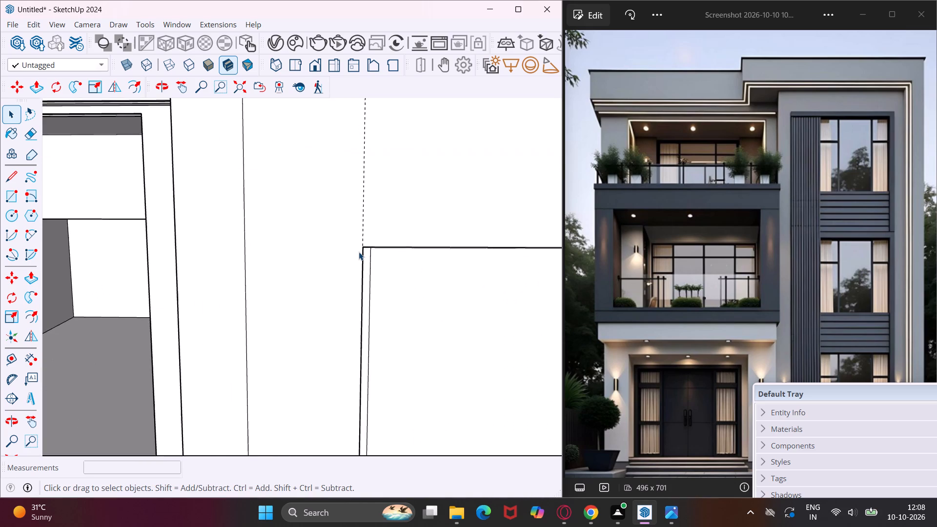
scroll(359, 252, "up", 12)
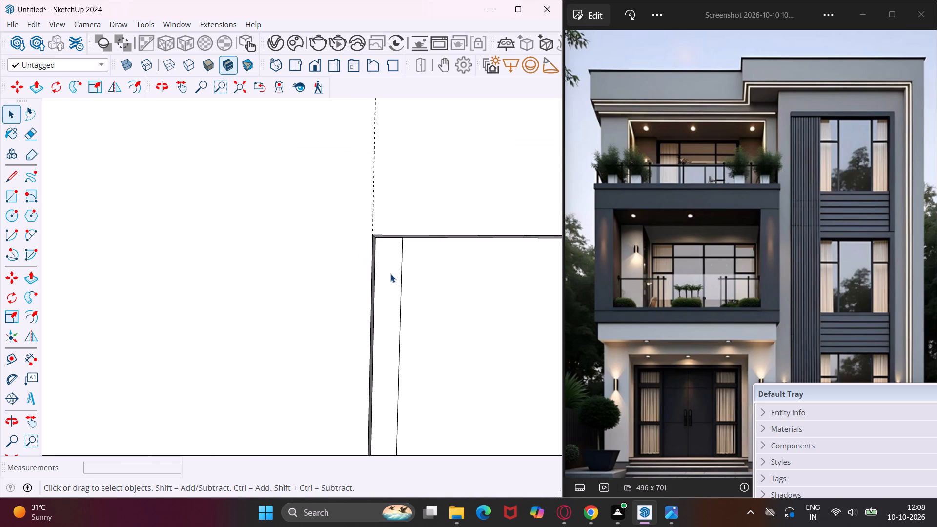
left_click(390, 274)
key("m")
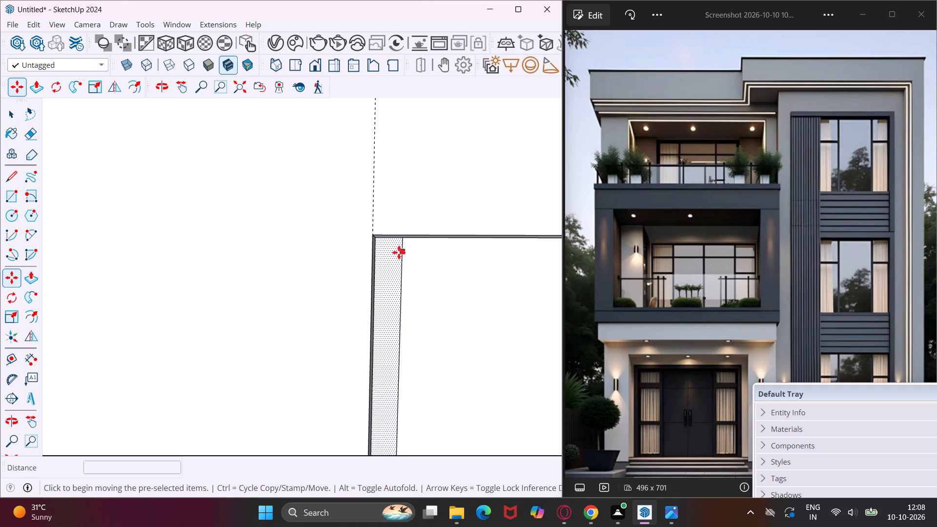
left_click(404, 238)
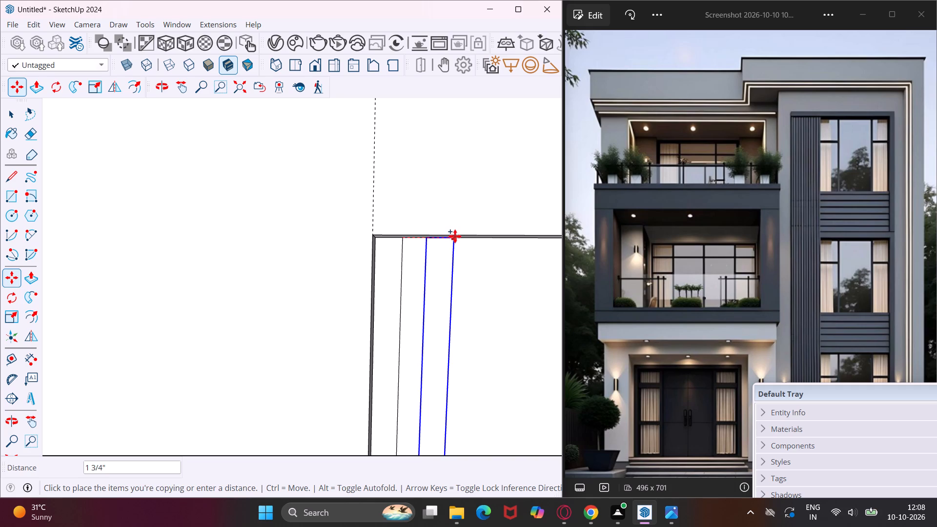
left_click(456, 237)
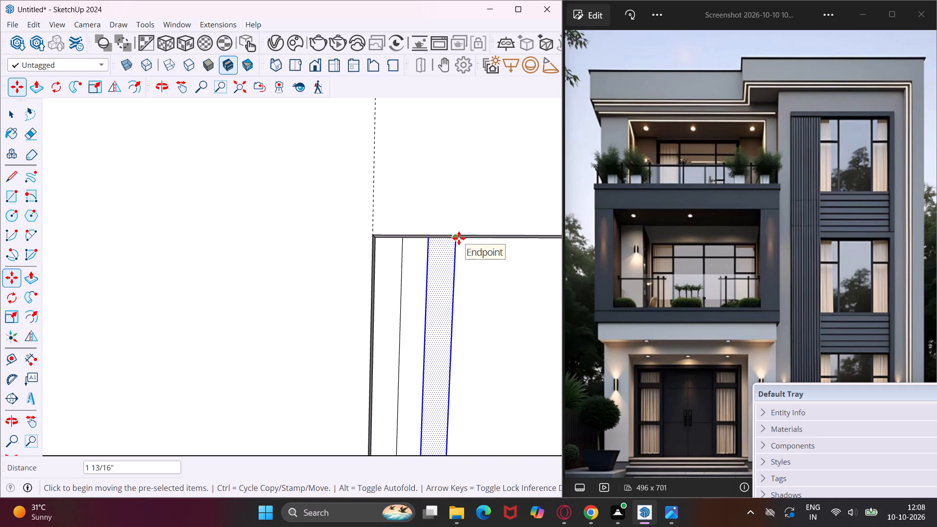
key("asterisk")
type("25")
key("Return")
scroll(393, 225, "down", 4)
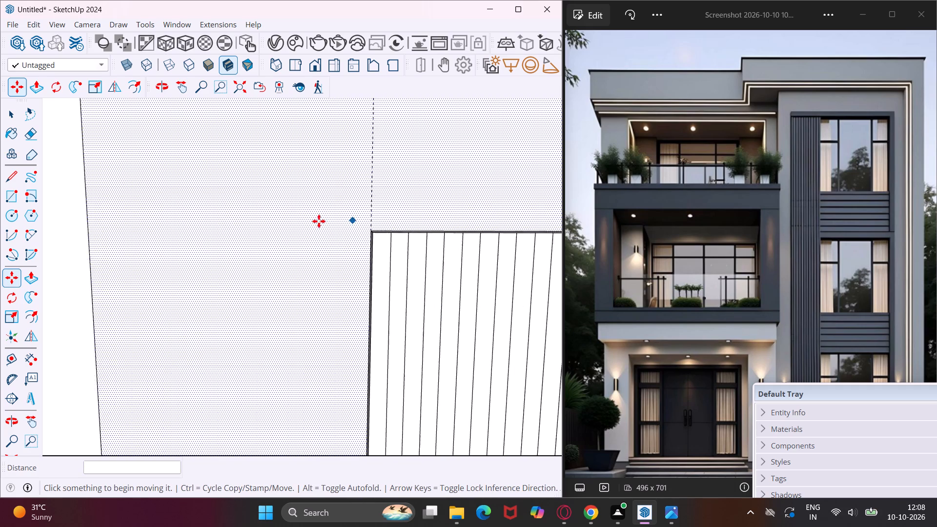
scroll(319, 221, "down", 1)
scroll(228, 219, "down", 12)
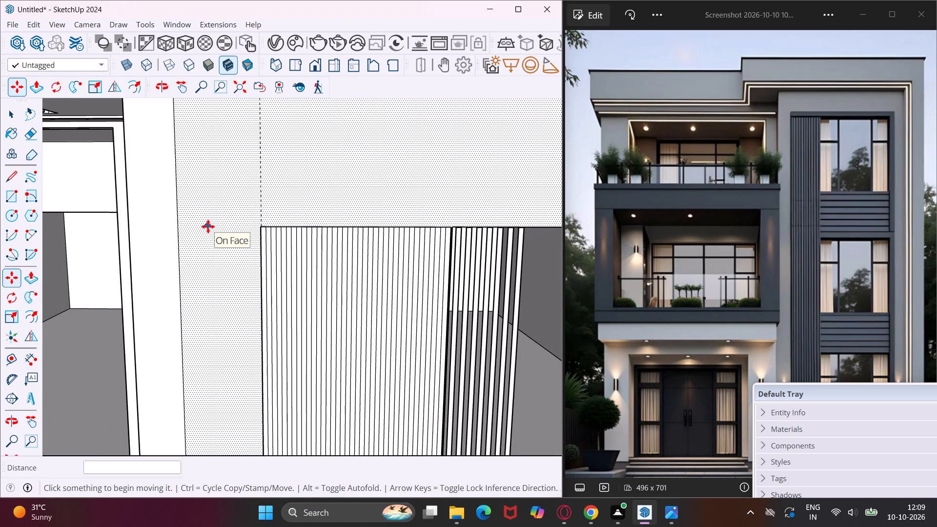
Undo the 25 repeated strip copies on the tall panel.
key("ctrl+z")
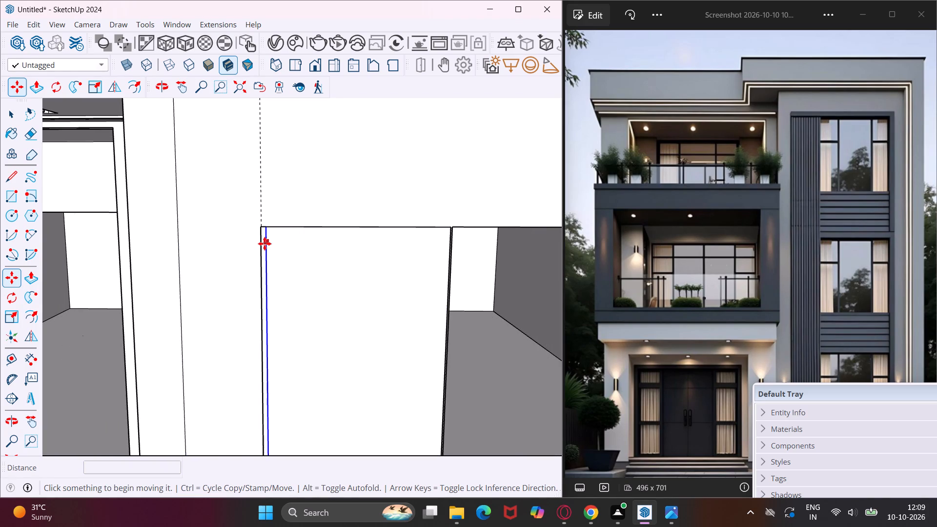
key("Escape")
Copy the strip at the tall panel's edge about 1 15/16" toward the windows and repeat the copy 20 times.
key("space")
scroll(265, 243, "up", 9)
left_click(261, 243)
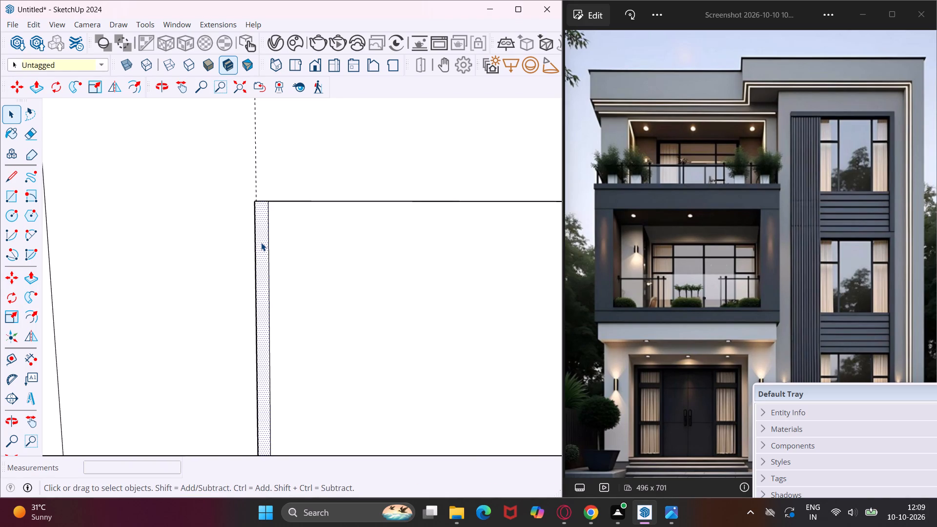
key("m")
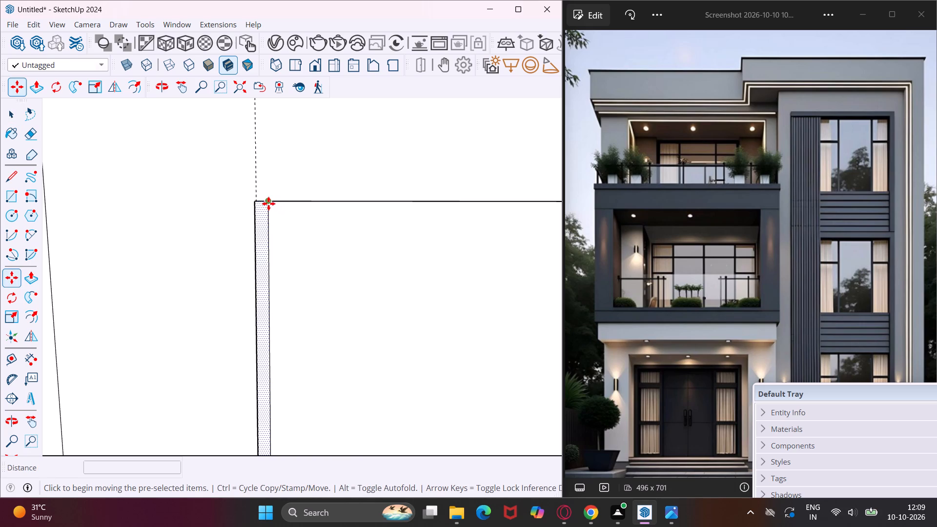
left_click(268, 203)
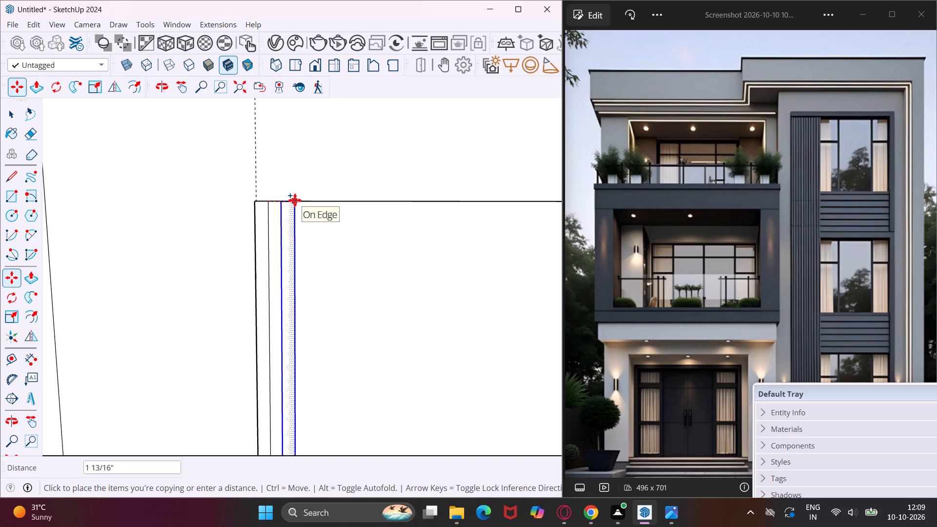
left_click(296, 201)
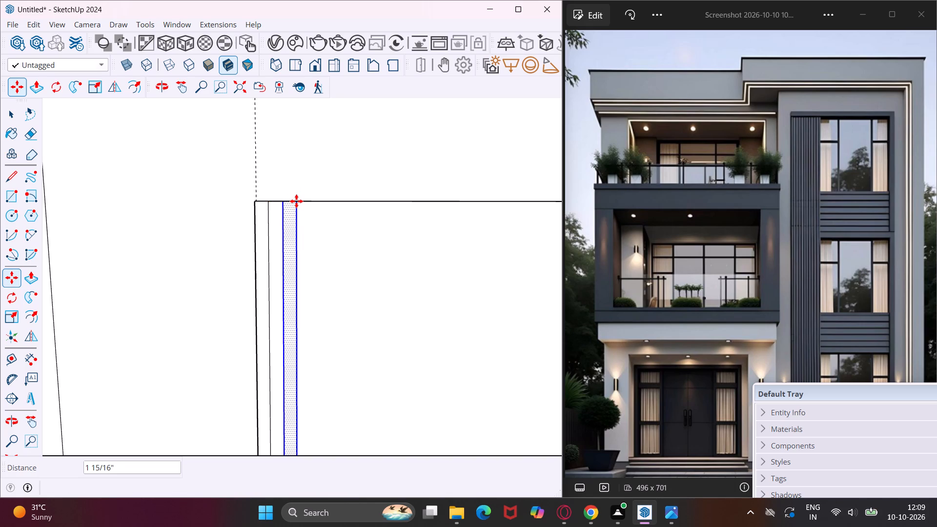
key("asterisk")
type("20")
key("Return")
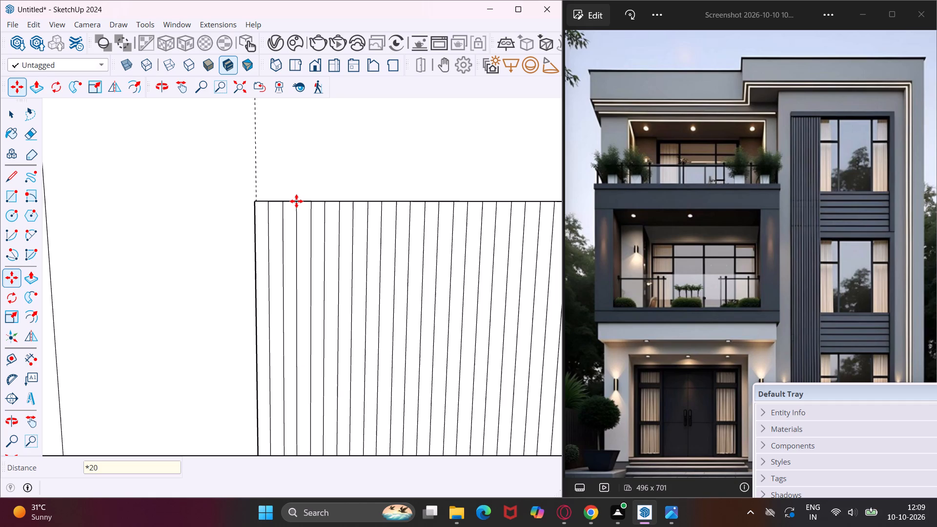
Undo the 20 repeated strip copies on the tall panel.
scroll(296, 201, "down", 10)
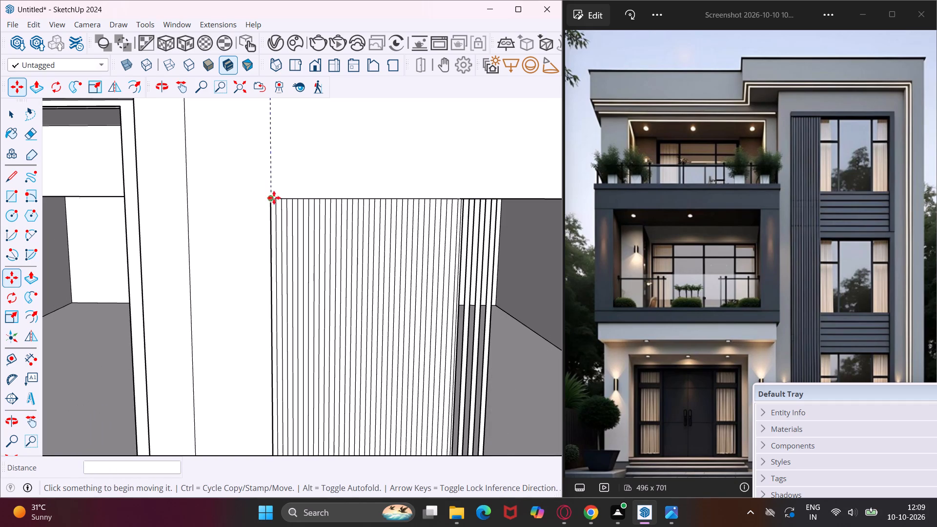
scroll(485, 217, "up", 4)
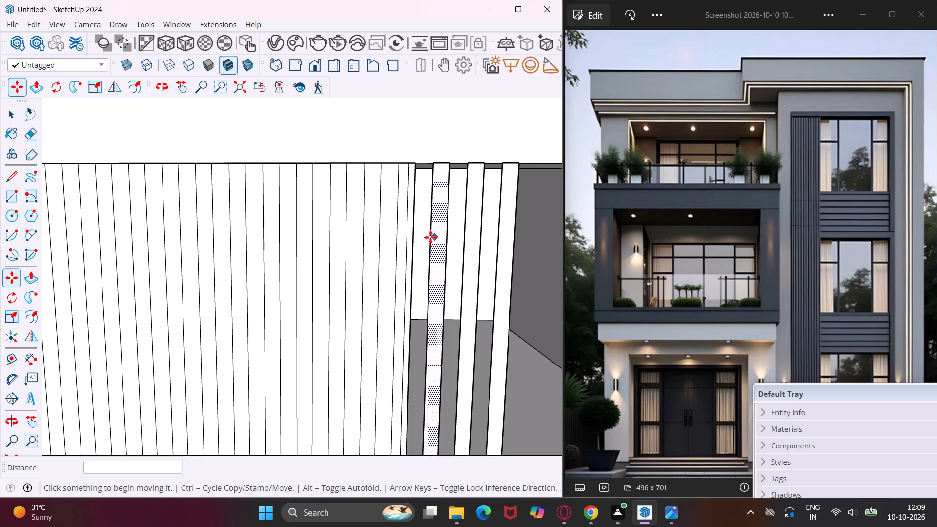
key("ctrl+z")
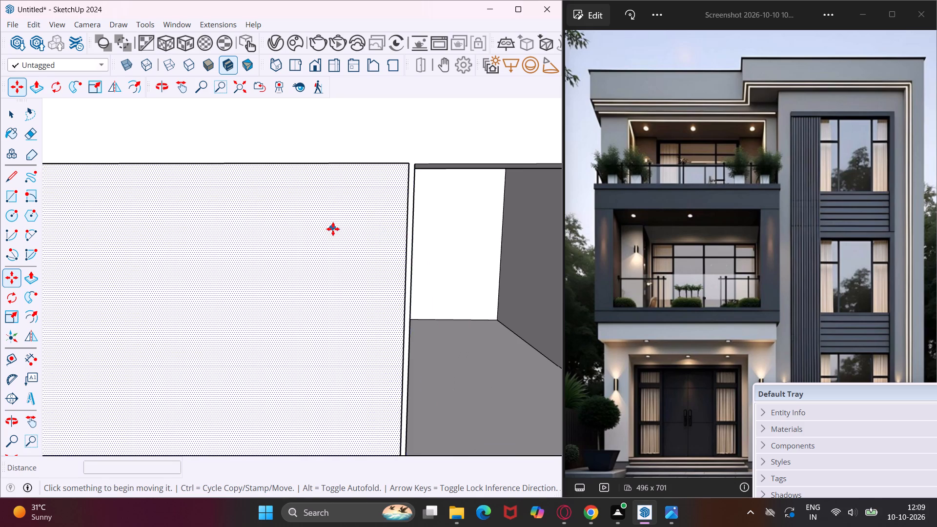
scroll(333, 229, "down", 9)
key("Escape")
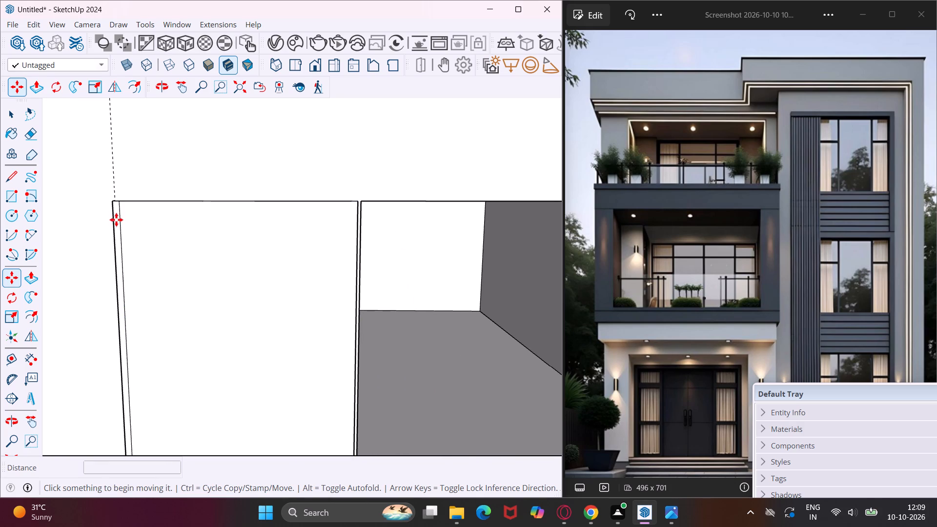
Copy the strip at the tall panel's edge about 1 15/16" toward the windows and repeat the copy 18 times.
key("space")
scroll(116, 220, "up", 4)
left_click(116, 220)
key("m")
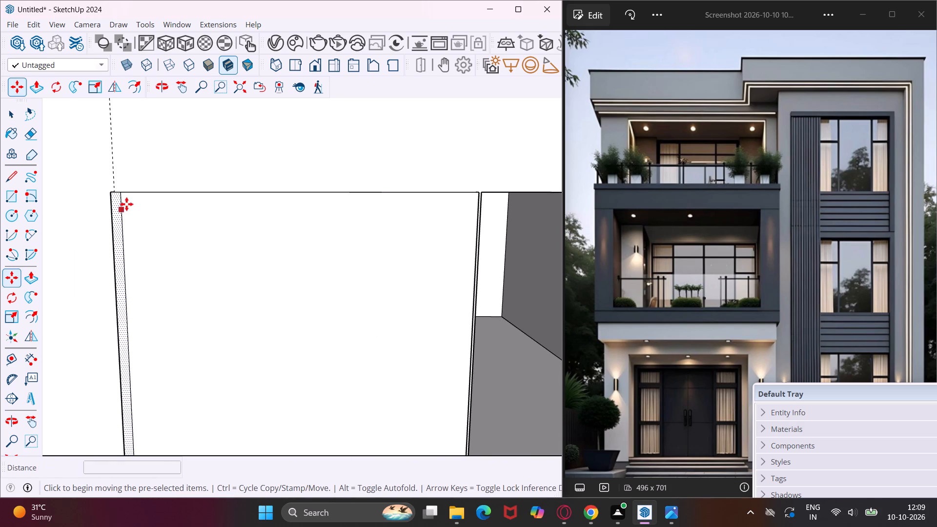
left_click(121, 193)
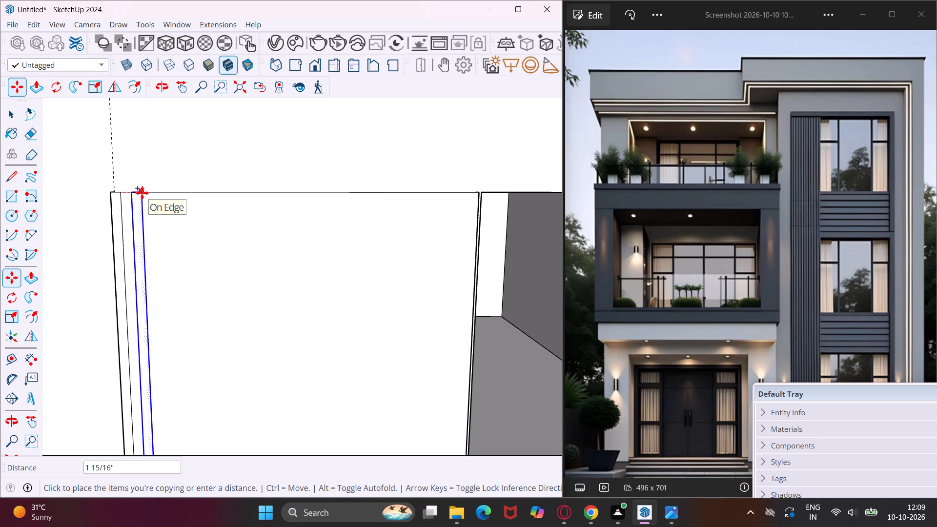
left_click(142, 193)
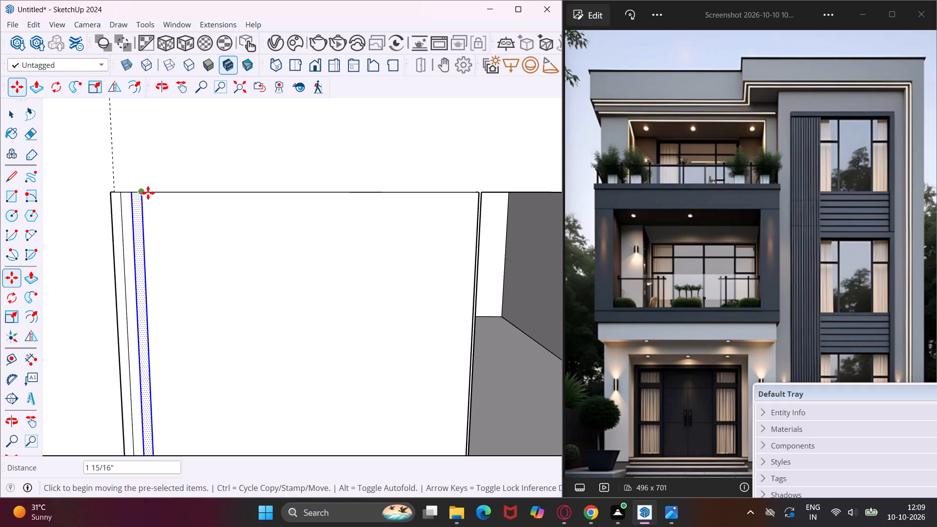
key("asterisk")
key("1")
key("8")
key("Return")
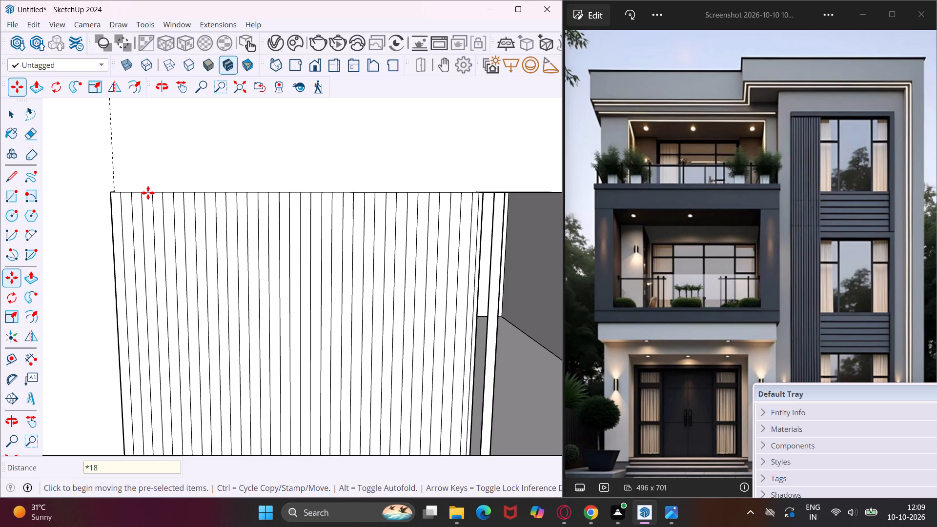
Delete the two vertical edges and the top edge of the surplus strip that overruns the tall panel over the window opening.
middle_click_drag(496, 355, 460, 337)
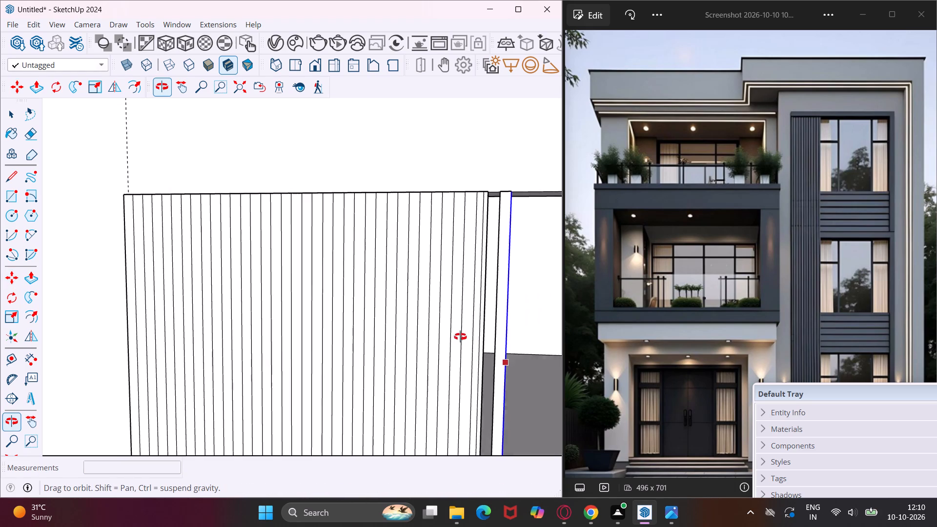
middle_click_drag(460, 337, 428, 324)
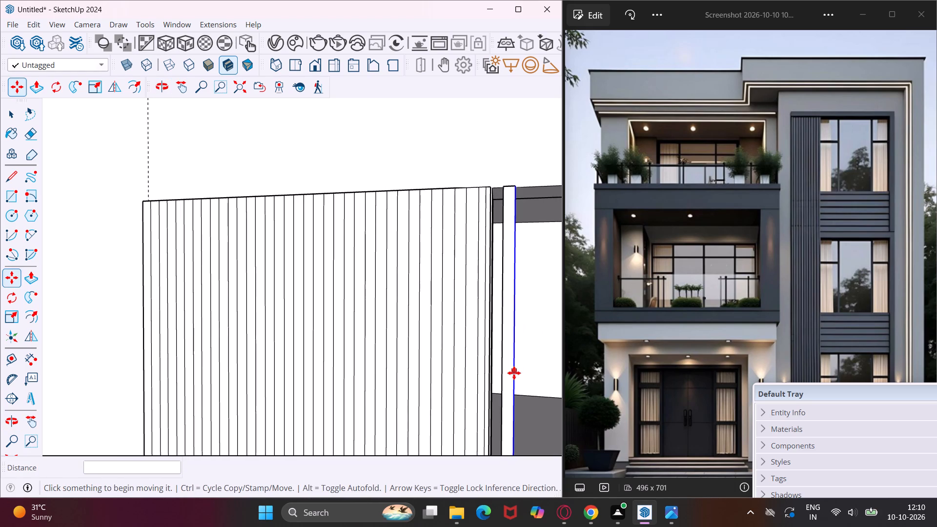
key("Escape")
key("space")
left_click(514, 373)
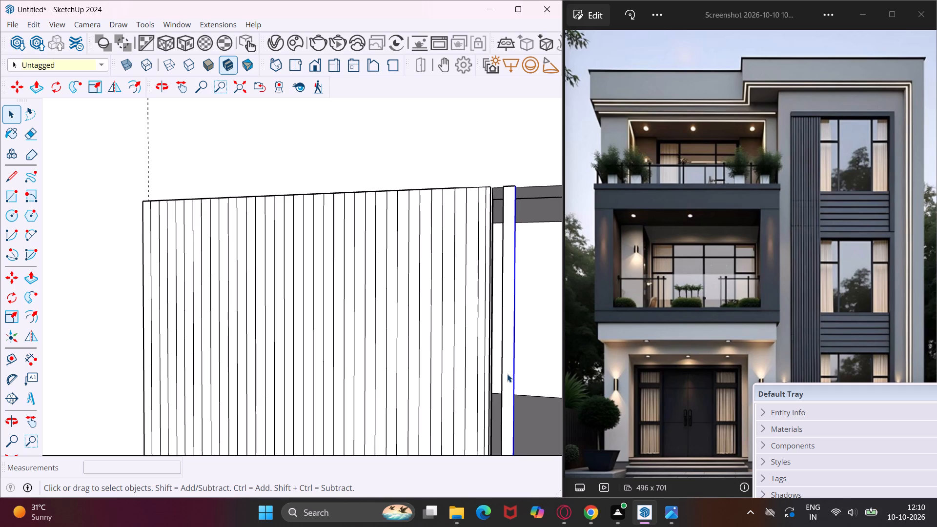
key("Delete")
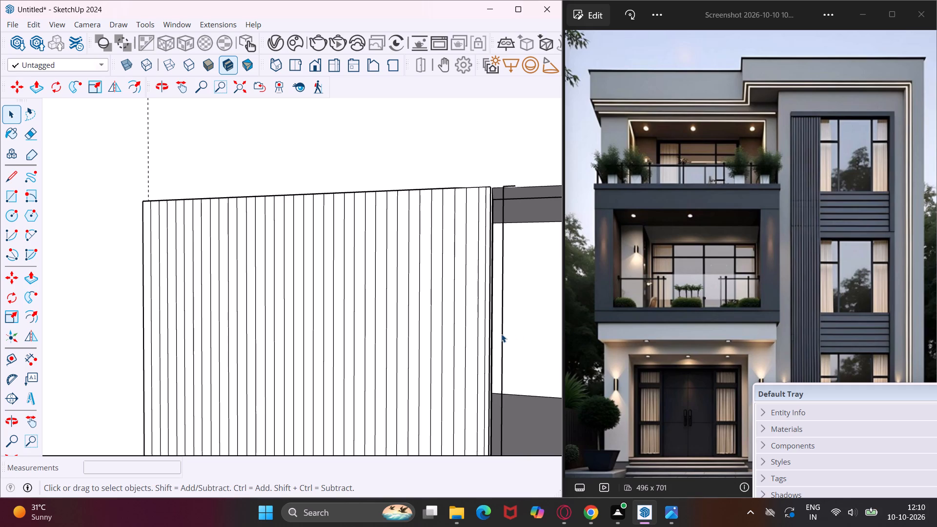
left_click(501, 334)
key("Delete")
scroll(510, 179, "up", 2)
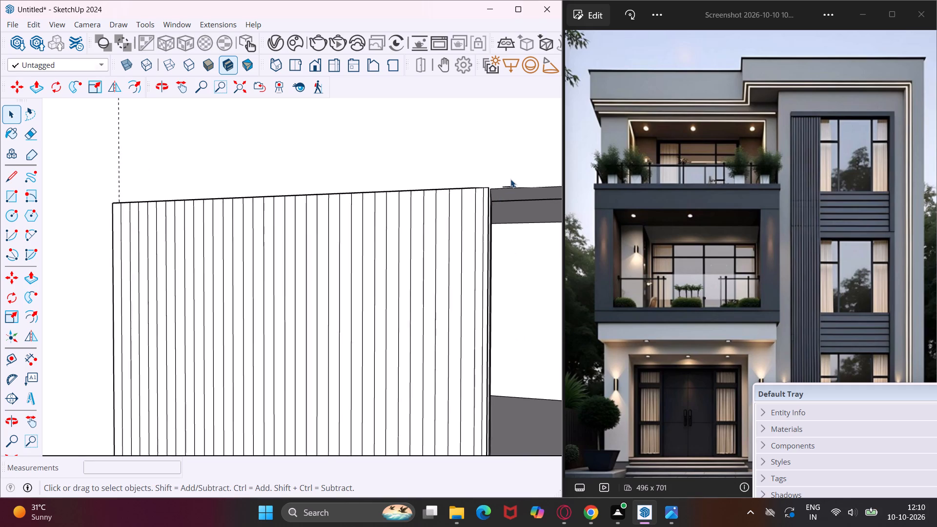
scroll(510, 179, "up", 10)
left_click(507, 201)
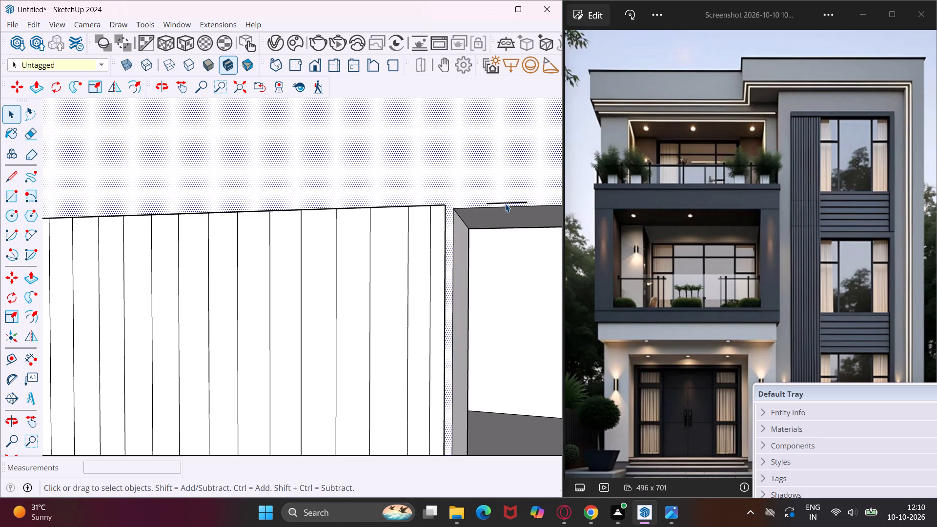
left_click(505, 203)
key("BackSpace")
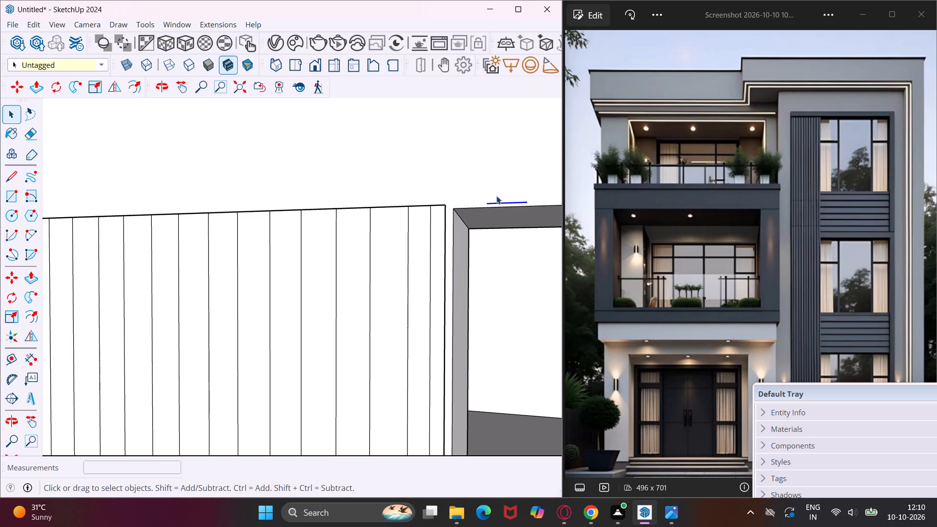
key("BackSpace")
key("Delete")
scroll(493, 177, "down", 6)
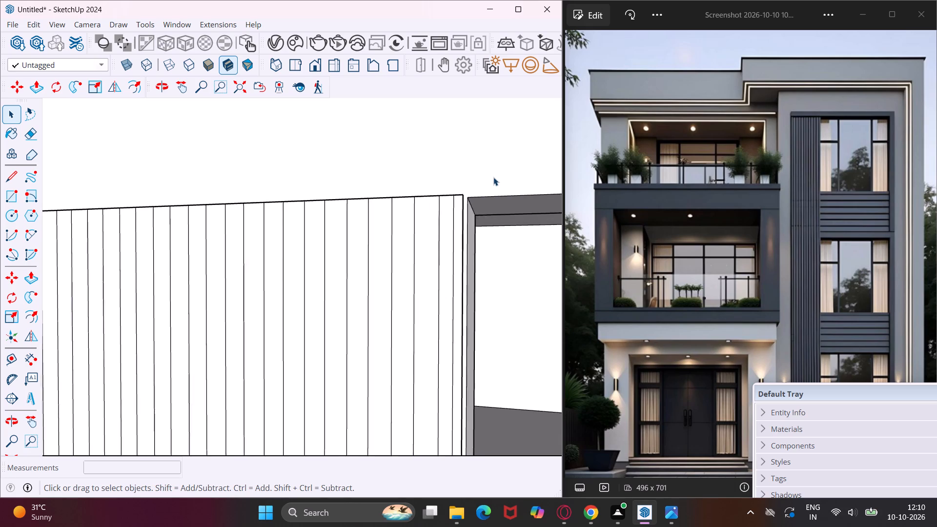
Examine the tall panel from its base up to the lower ends of the groove strips at the upper floor band.
scroll(493, 177, "down", 20)
scroll(493, 177, "down", 10)
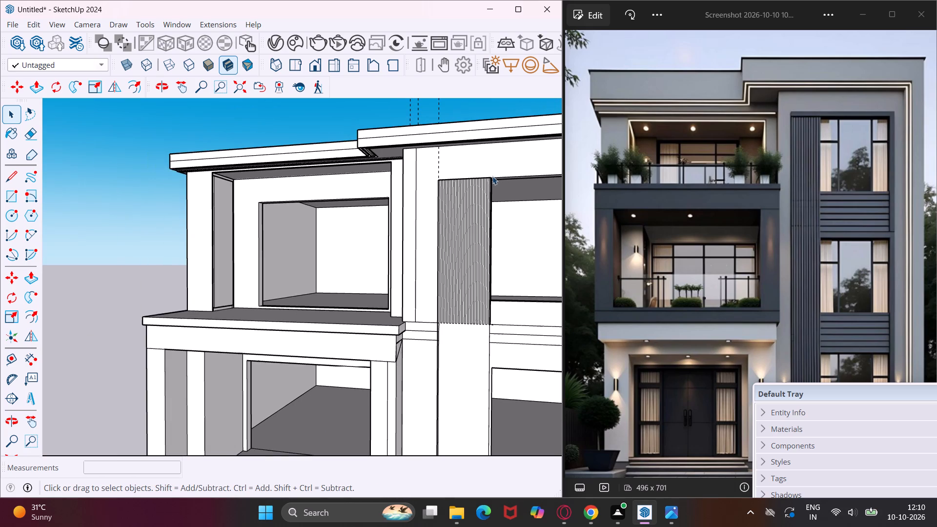
scroll(470, 338, "down", 18)
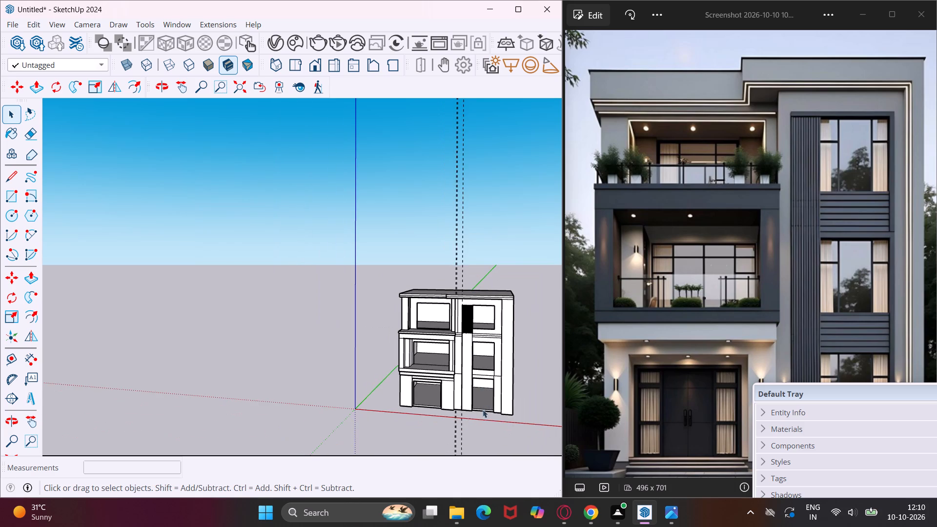
scroll(475, 418, "up", 10)
scroll(473, 417, "up", 11)
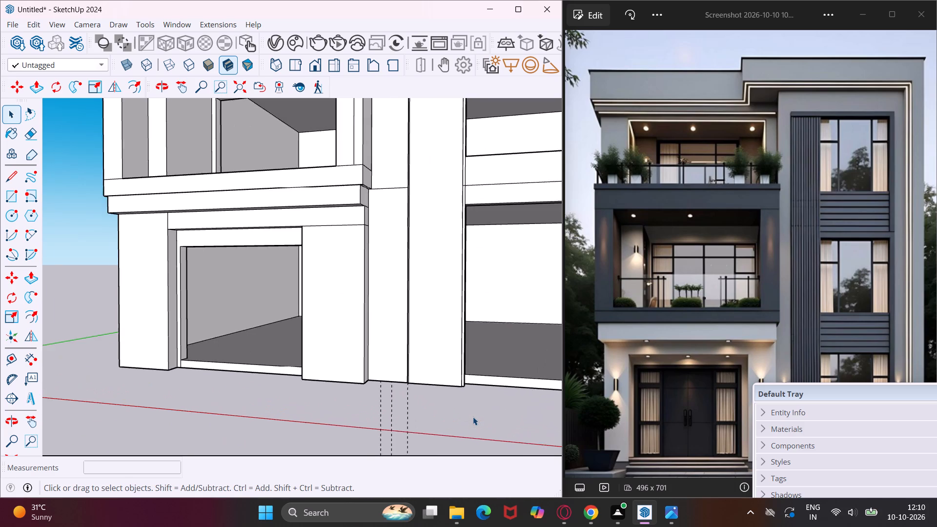
scroll(473, 417, "up", 13)
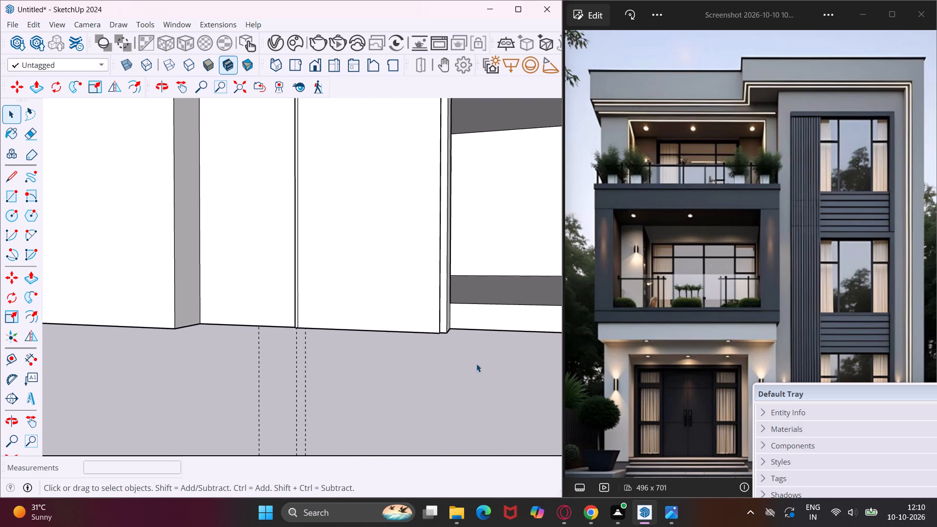
middle_click_drag(489, 316, 423, 328)
scroll(393, 317, "up", 1)
middle_click_drag(393, 317, 475, 348)
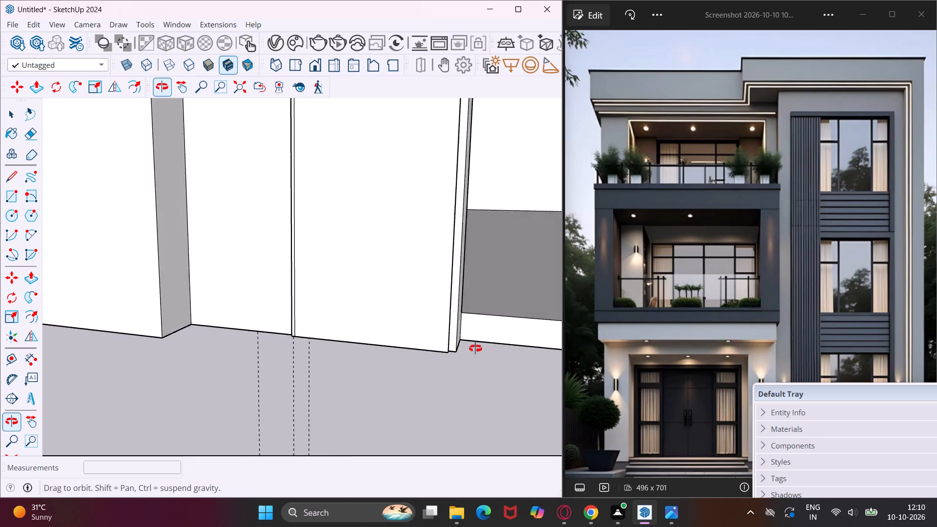
middle_click_drag(475, 348, 488, 358)
scroll(444, 335, "down", 19)
scroll(442, 334, "down", 4)
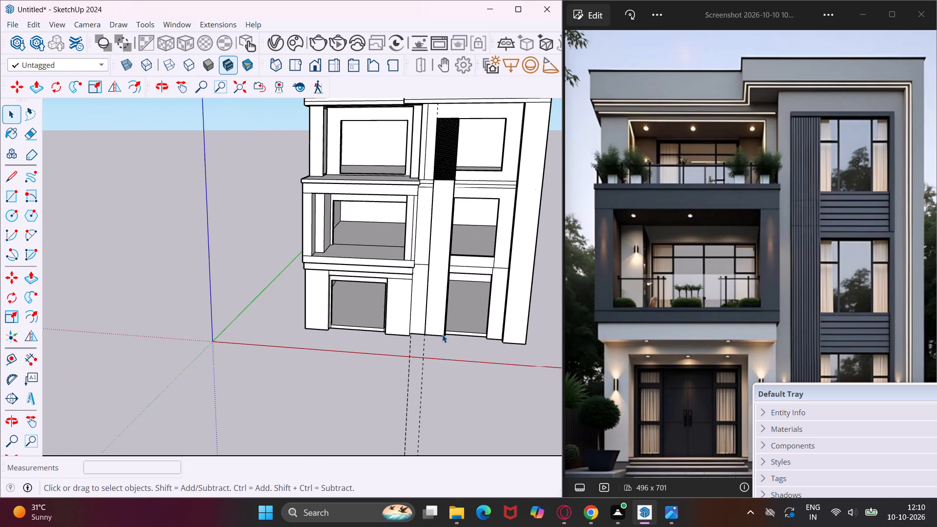
scroll(443, 178, "up", 8)
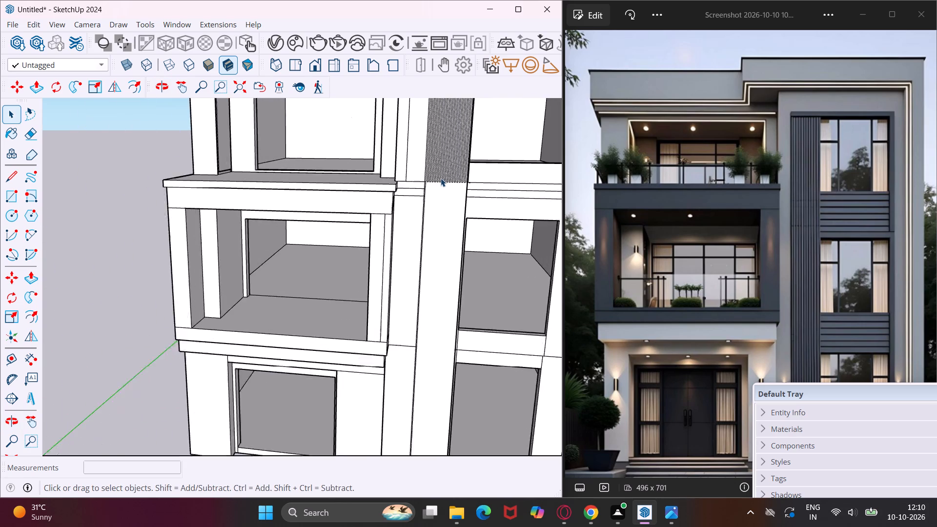
scroll(441, 178, "up", 17)
scroll(439, 178, "up", 5)
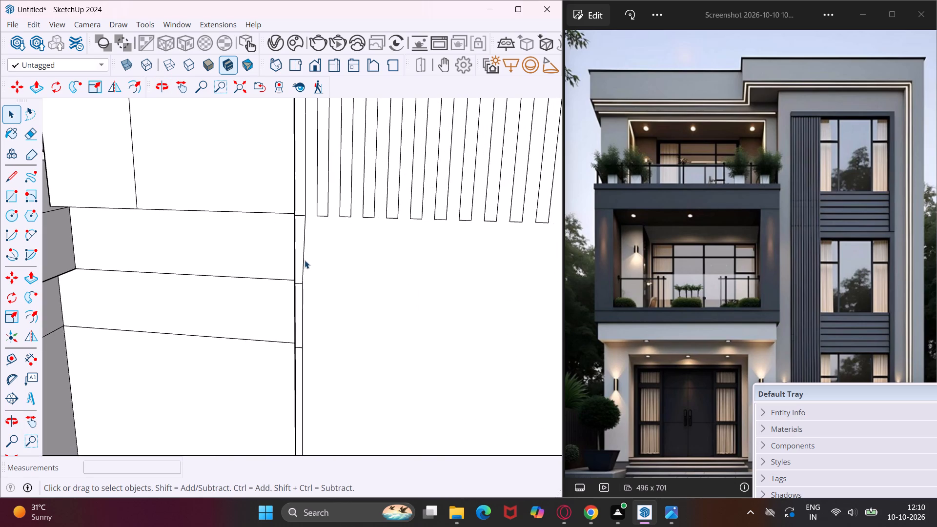
middle_click_drag(305, 261, 406, 268)
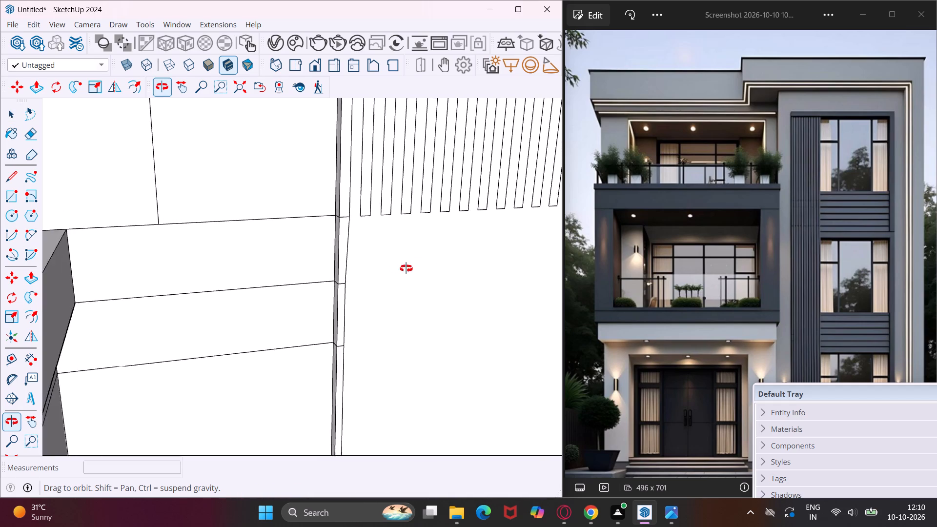
middle_click_drag(406, 268, 359, 268)
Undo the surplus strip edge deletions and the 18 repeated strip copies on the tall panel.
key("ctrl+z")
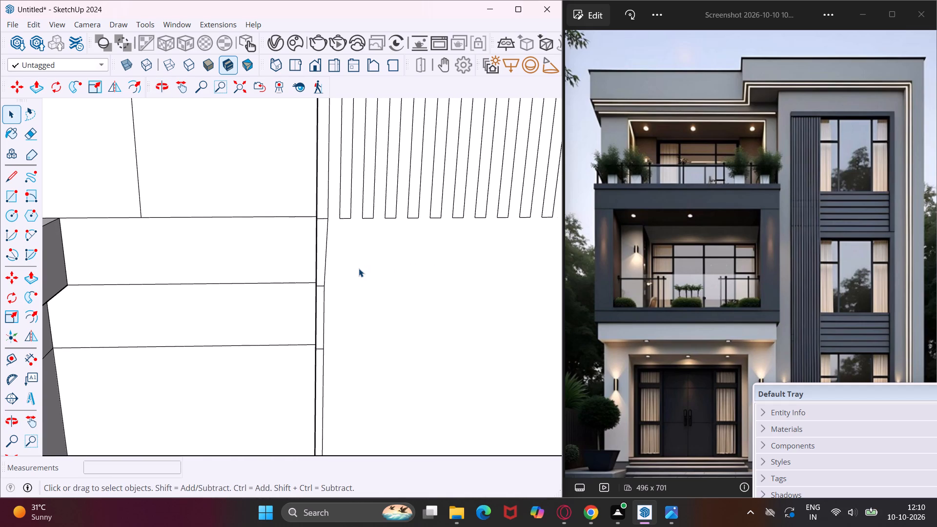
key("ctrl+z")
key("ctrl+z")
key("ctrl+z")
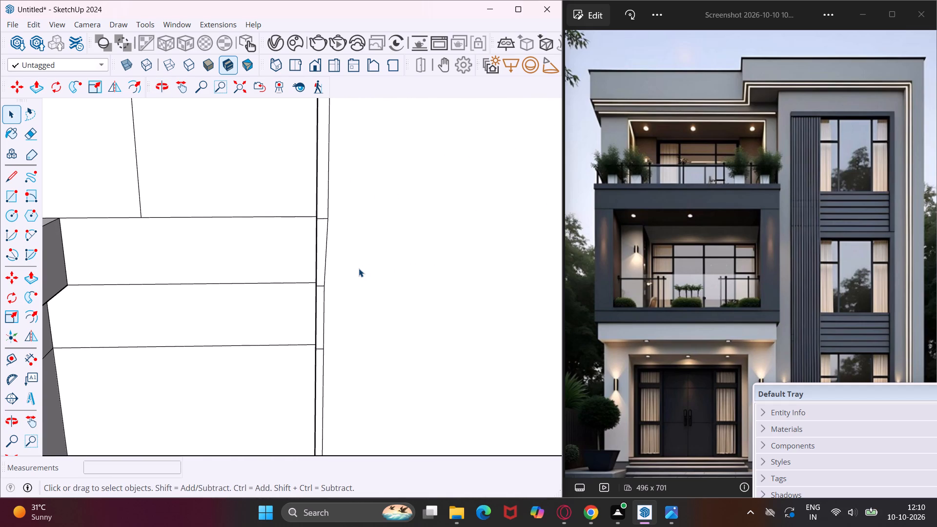
Undo the earlier edits at the upper floor band, including the removal of its horizontal lines across the tall panel.
key("ctrl+z")
key("ctrl+z")
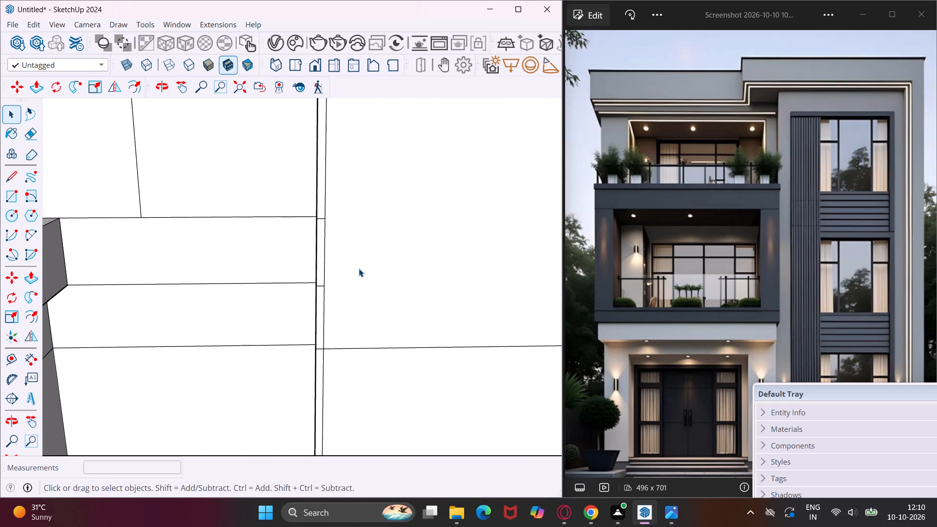
scroll(328, 248, "down", 6)
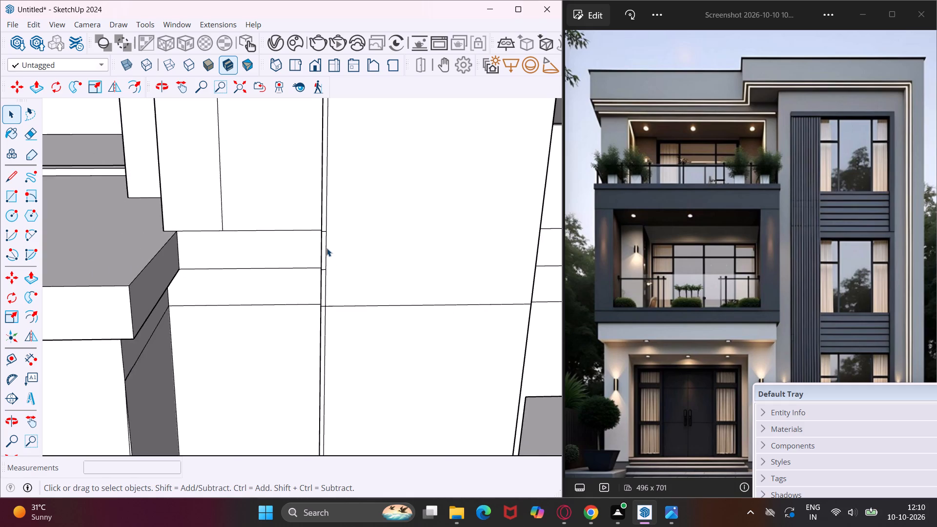
scroll(326, 248, "down", 5)
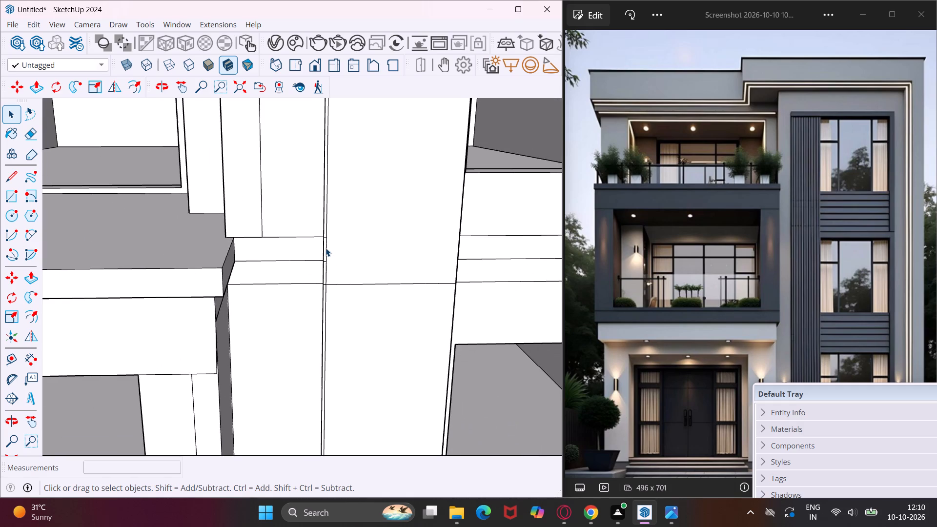
scroll(326, 248, "down", 11)
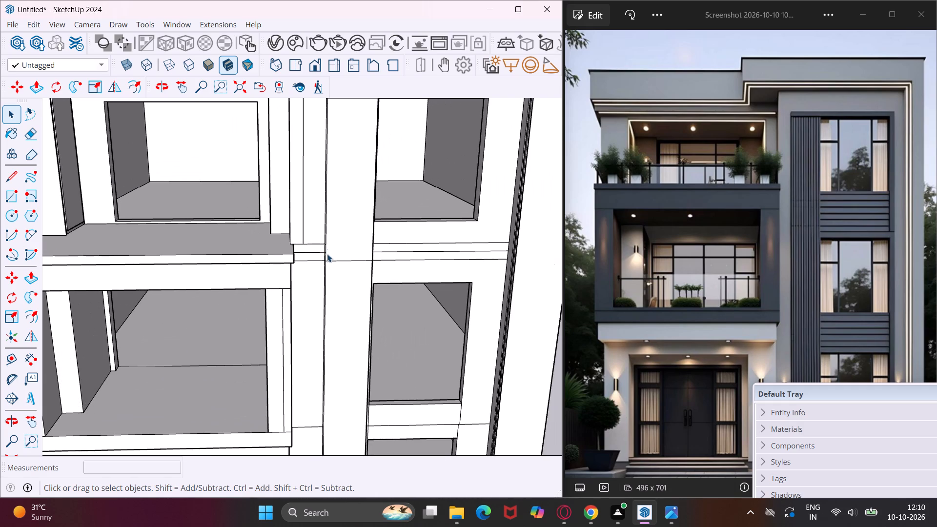
key("ctrl+z")
key("ctrl+z")
Erase the upper two of the three upper-floor-band line segments crossing the narrow strip at the tall panel's edge.
scroll(332, 244, "up", 17)
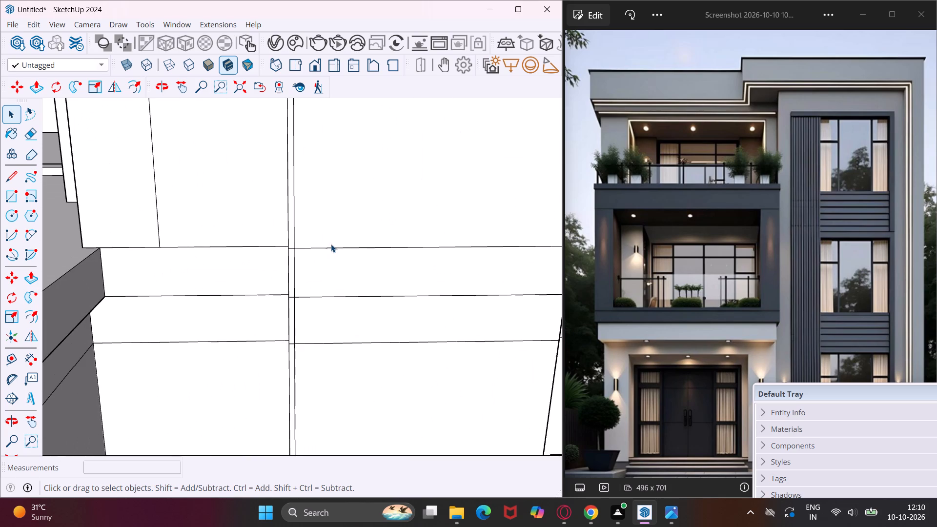
key("e")
scroll(289, 243, "up", 6)
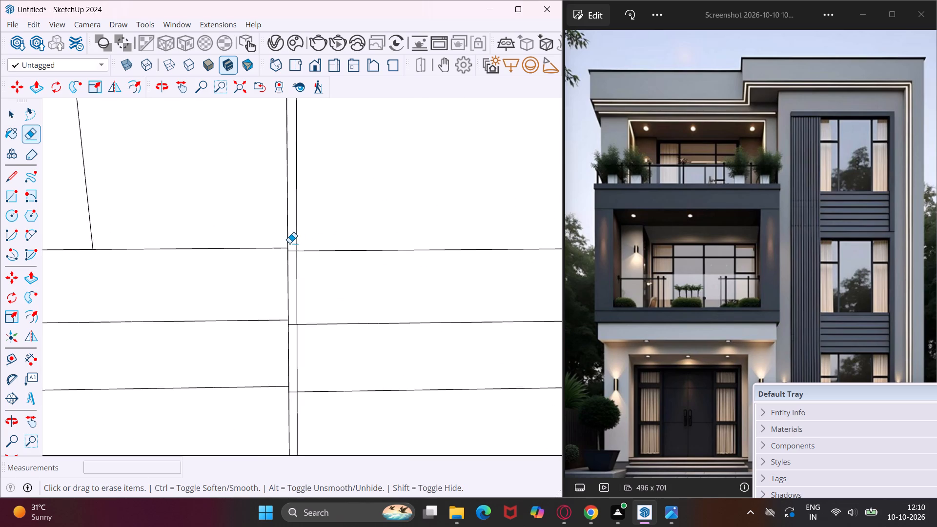
scroll(289, 243, "up", 6)
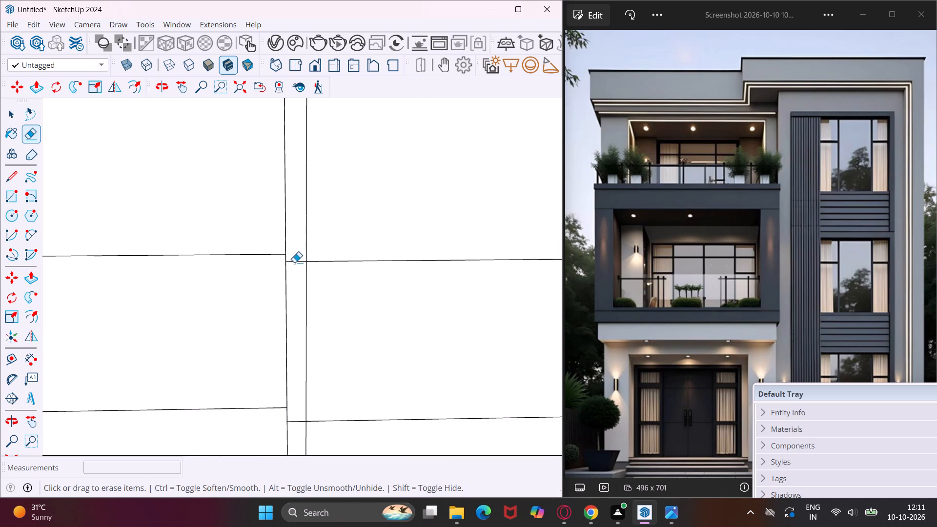
left_click(294, 263)
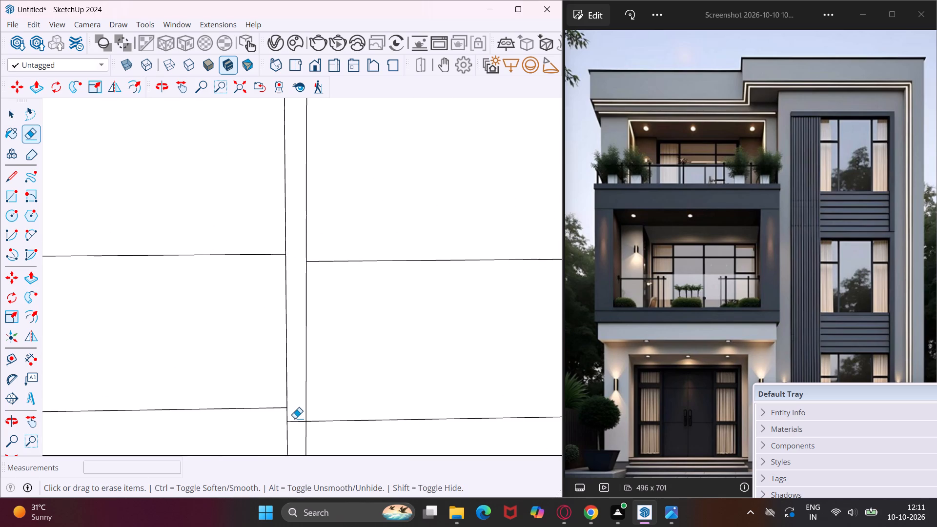
left_click(295, 418)
left_click(295, 423)
Erase the lowest upper-floor-band line segment crossing the narrow strip at the tall panel's edge.
scroll(300, 405, "down", 11)
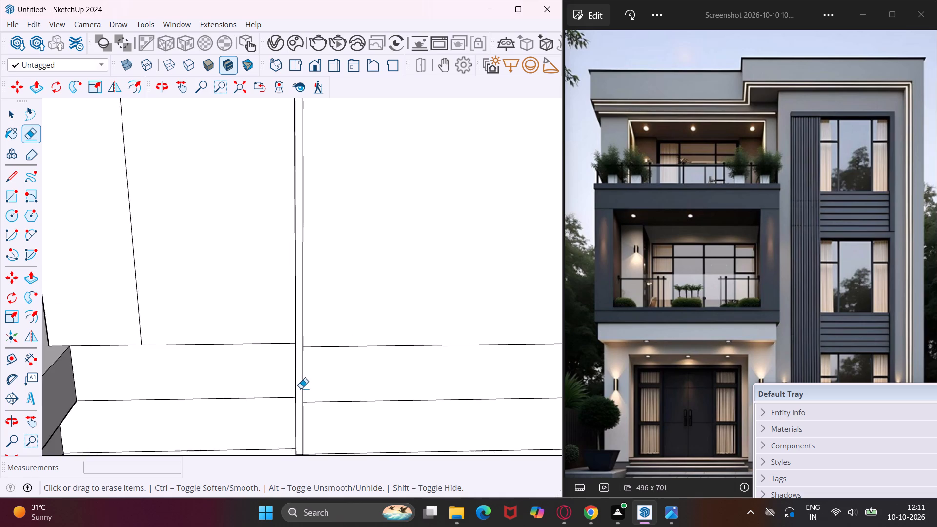
scroll(301, 388, "down", 5)
scroll(301, 434, "up", 9)
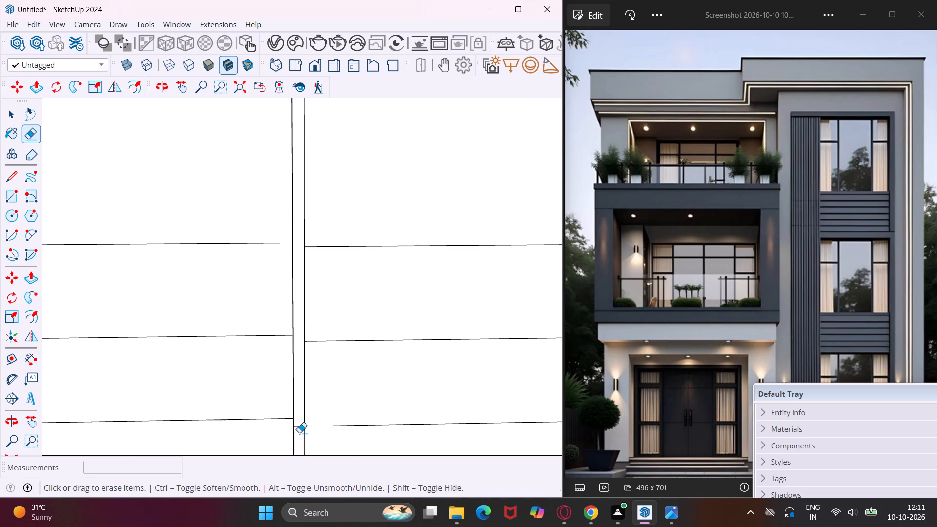
scroll(299, 433, "up", 5)
left_click(299, 421)
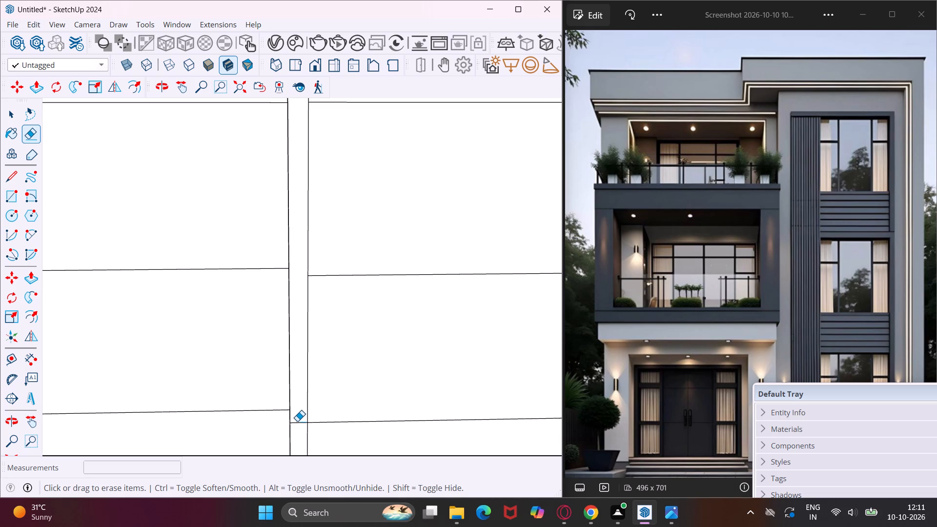
left_click(297, 421)
left_click(297, 422)
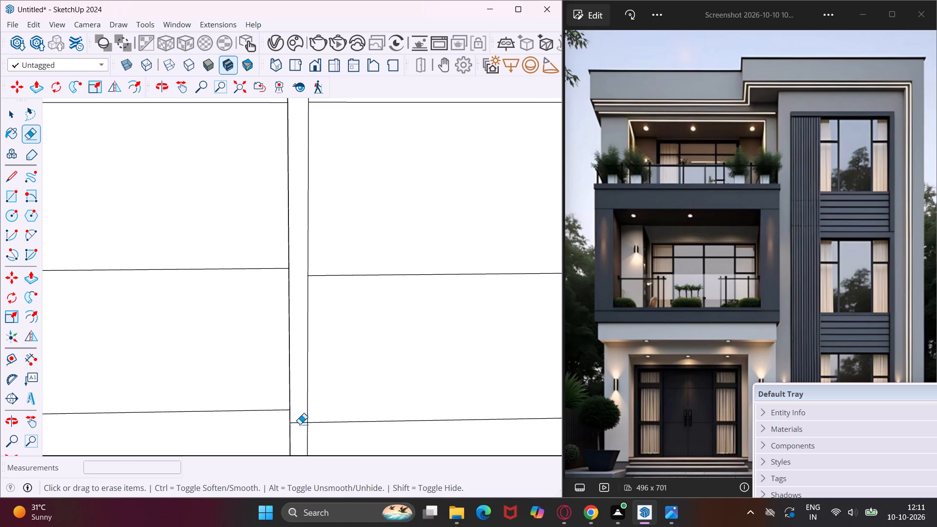
left_click(297, 422)
double_click(297, 422)
scroll(297, 422, "up", 4)
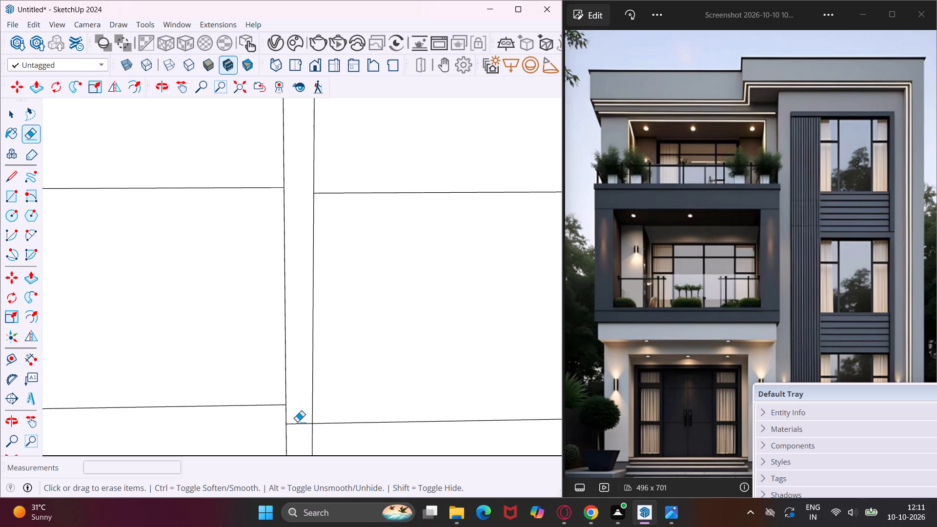
left_click(297, 422)
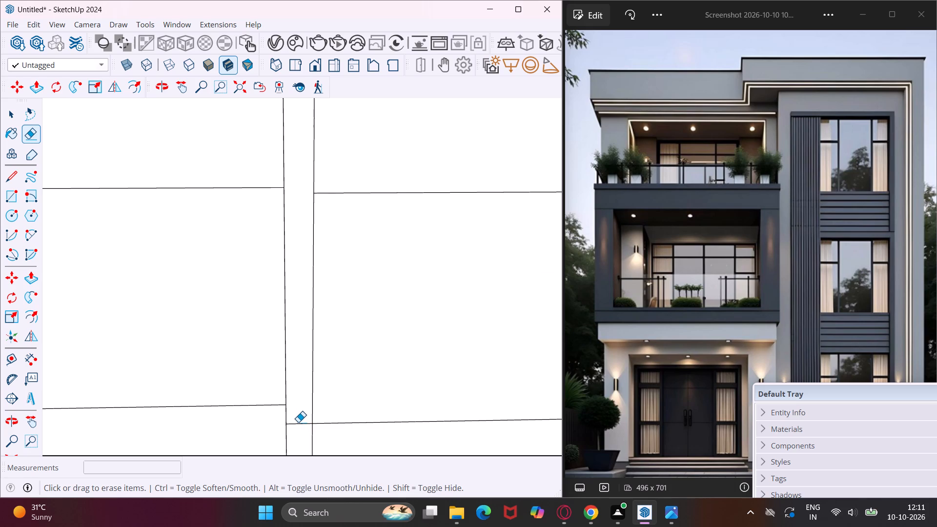
left_click(298, 422)
left_click(298, 422)
scroll(298, 422, "up", 9)
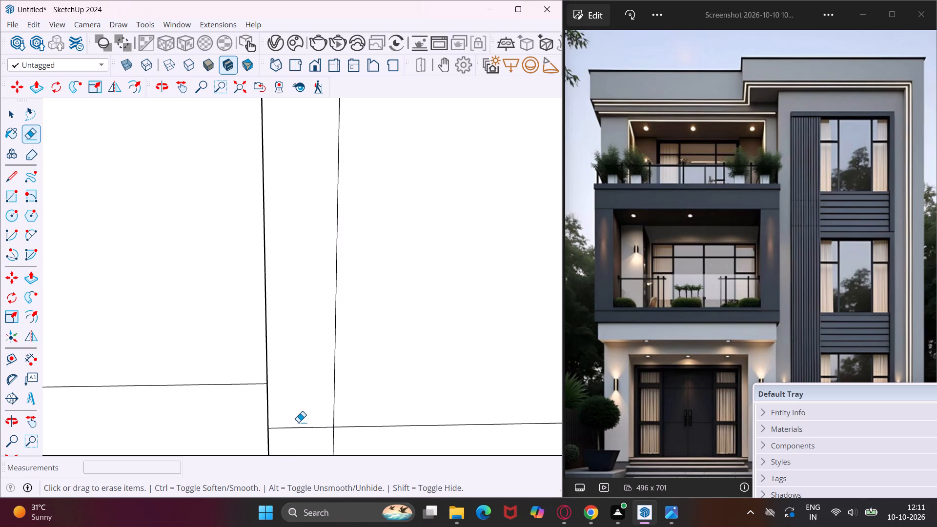
double_click(302, 426)
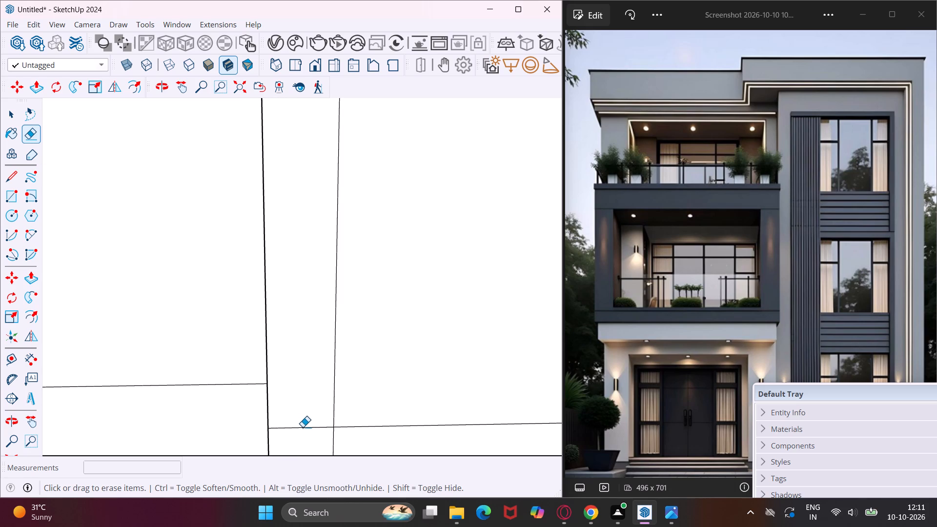
left_click(303, 427)
middle_click_drag(303, 427, 395, 372)
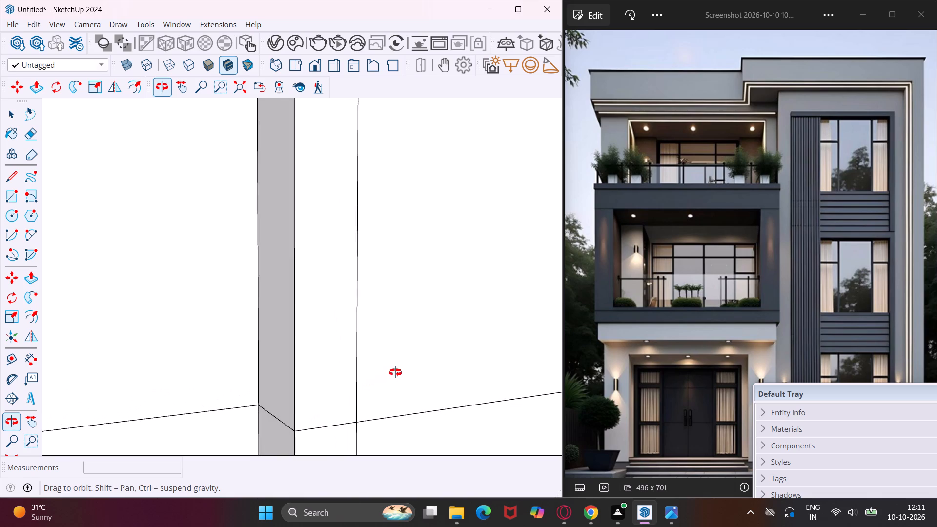
middle_click_drag(395, 372, 395, 372)
double_click(329, 426)
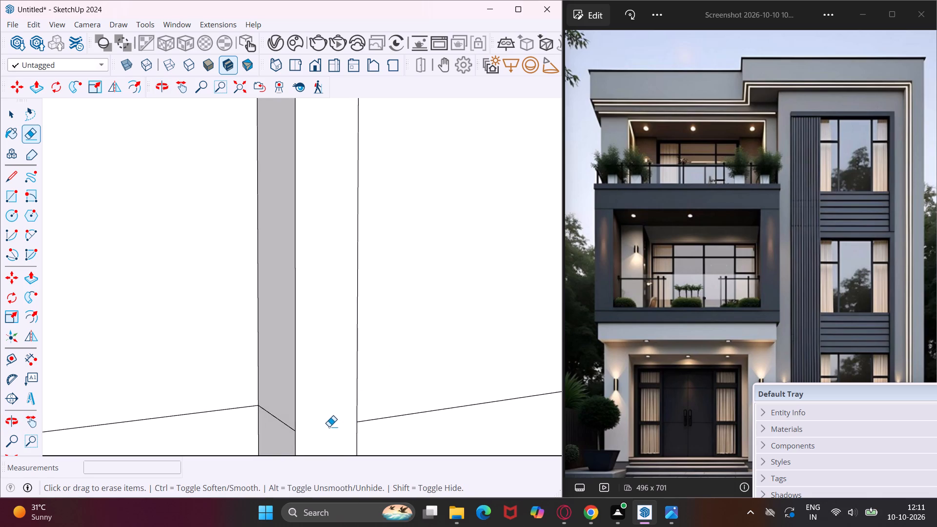
Erase the three horizontal upper-floor-band lines across the rest of the tall panel's face.
left_click(380, 418)
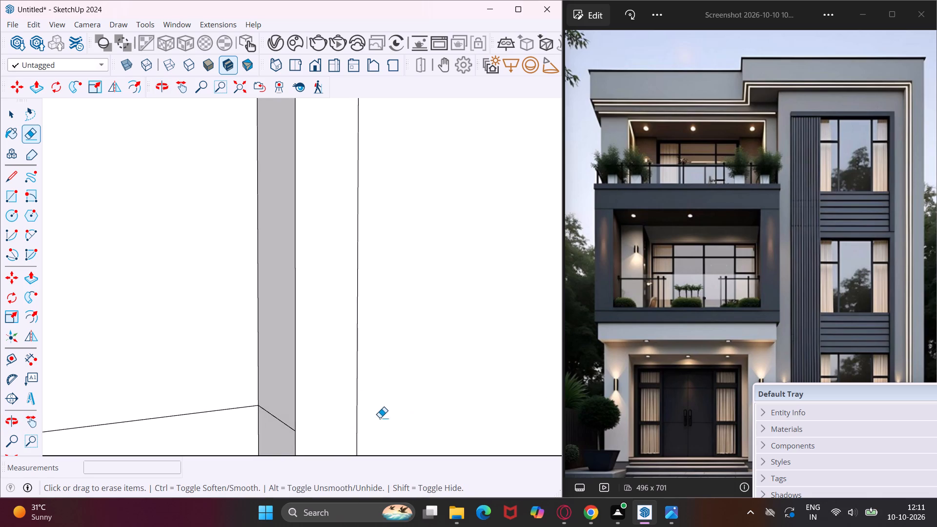
middle_click_drag(422, 395, 326, 403)
scroll(303, 388, "down", 10)
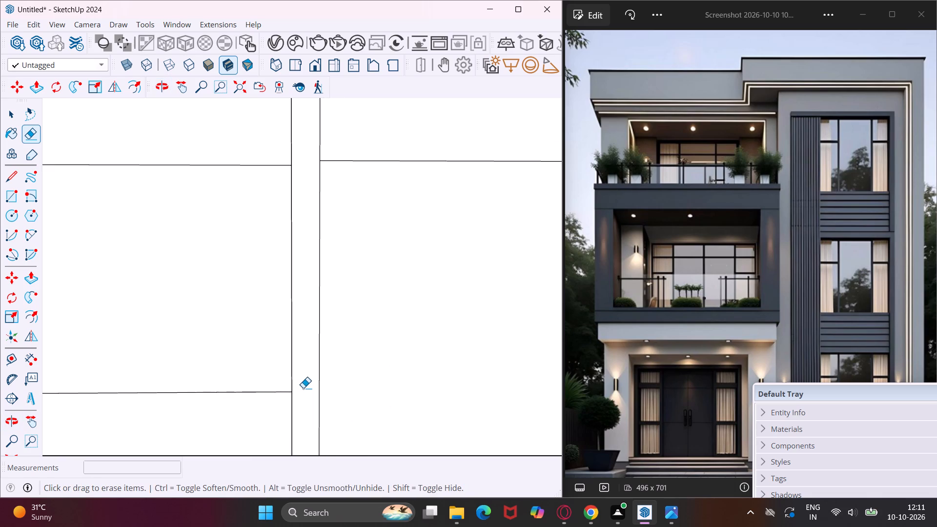
scroll(303, 388, "down", 9)
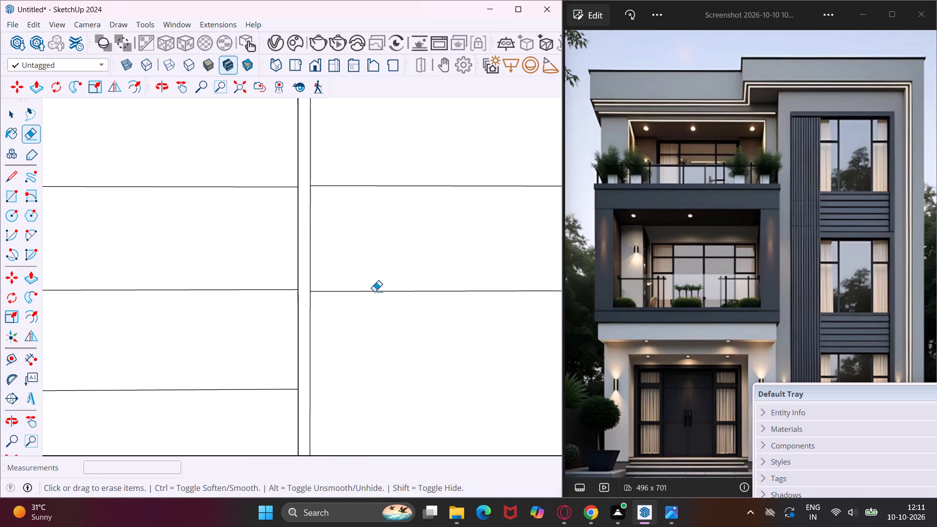
left_click(374, 291)
left_click(383, 184)
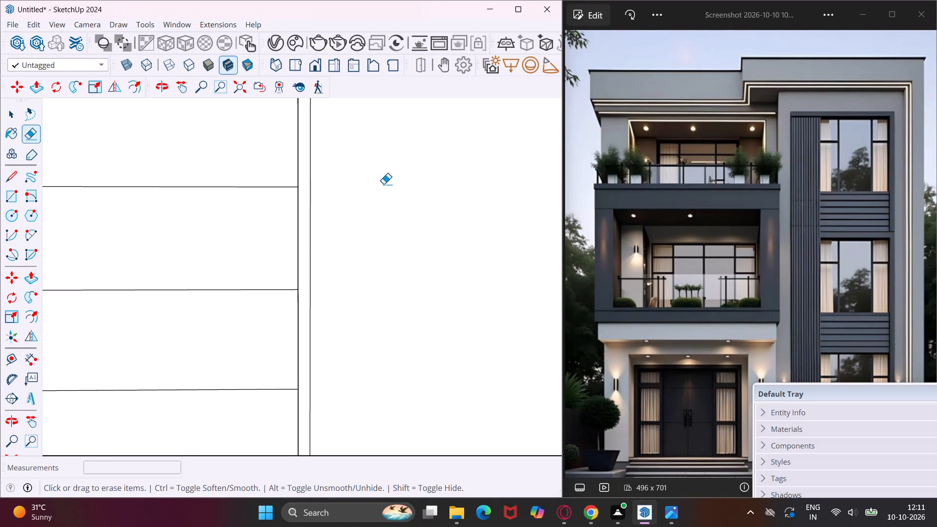
Examine the tall panel and its narrow edge strip from the lower floor band up to the panel's top edge.
scroll(384, 184, "down", 6)
scroll(378, 185, "down", 18)
scroll(380, 193, "down", 6)
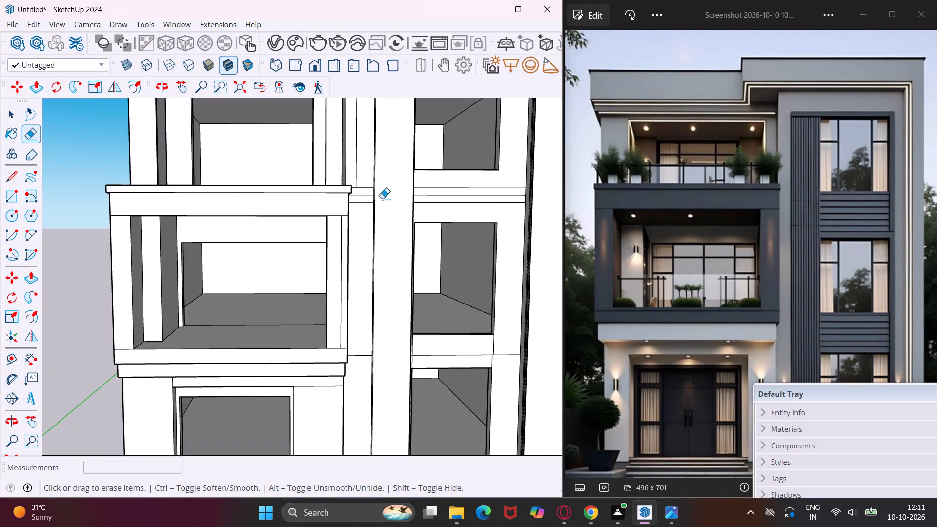
scroll(382, 199, "down", 4)
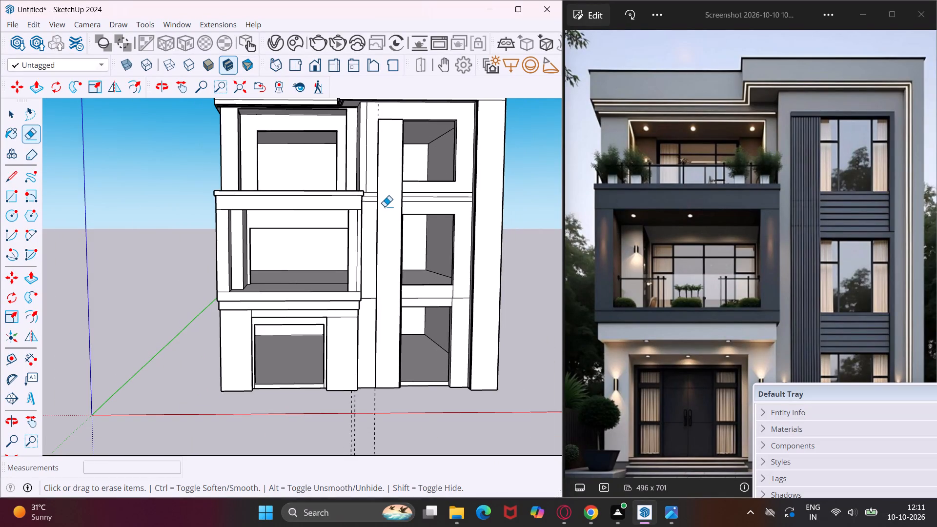
scroll(385, 206, "down", 1)
scroll(385, 206, "up", 17)
scroll(385, 206, "down", 12)
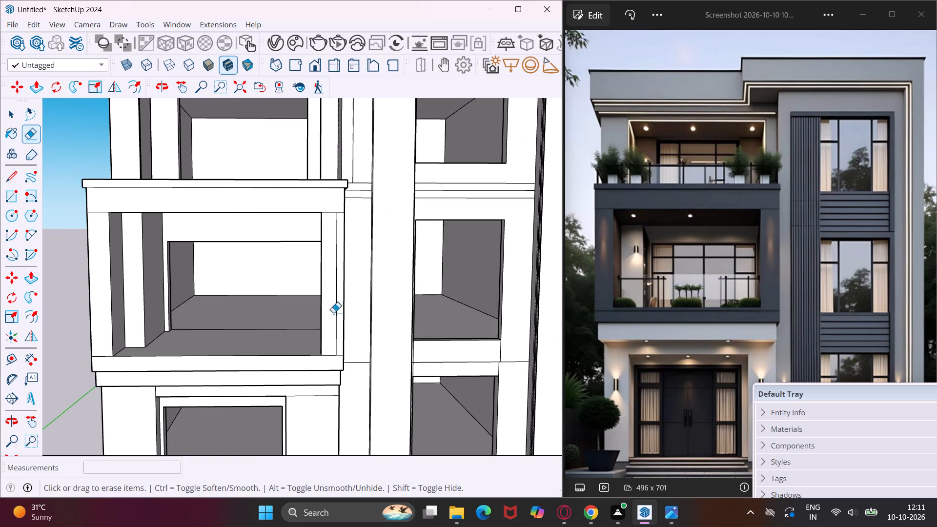
scroll(367, 371, "up", 17)
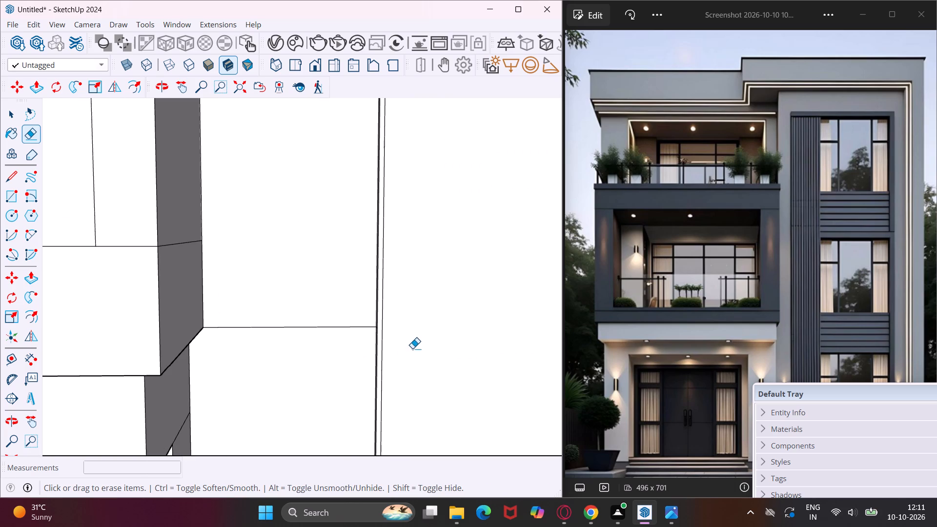
key("Escape")
key("space")
scroll(399, 336, "down", 4)
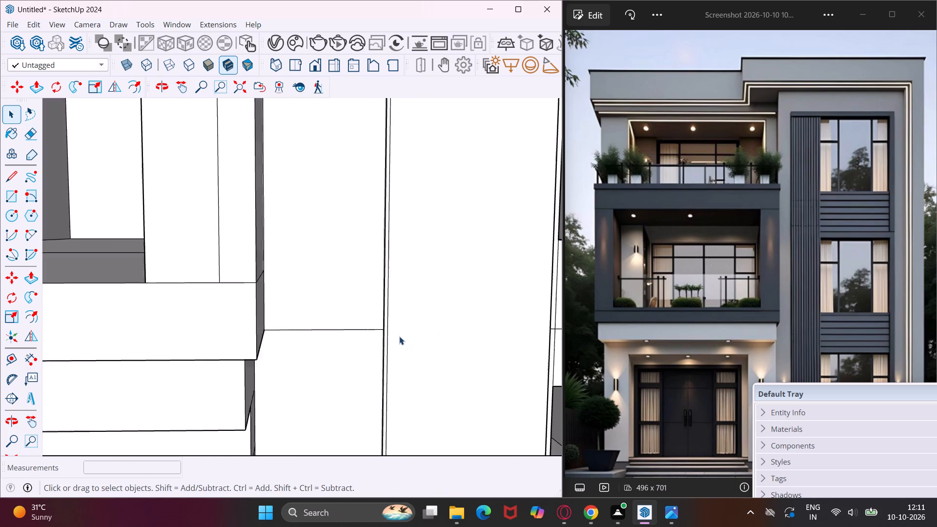
scroll(399, 336, "down", 2)
middle_click_drag(450, 280, 380, 325)
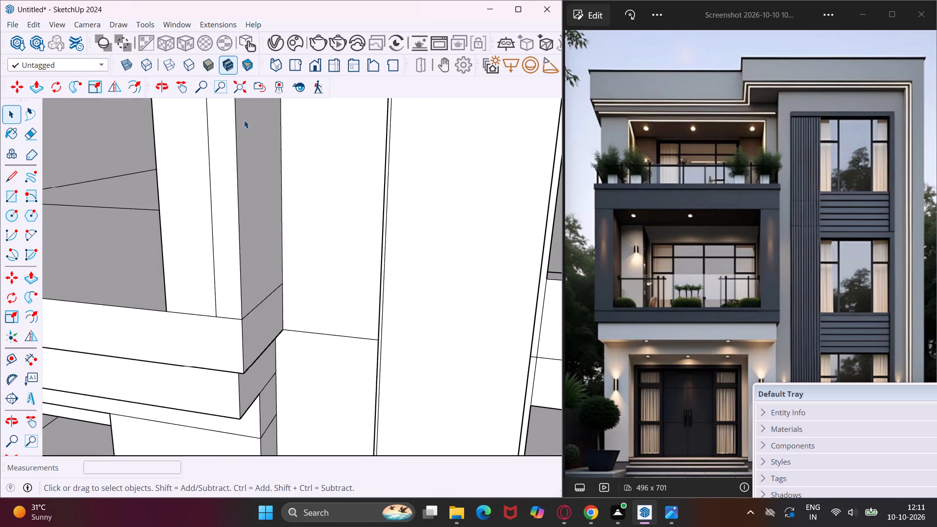
left_click(181, 83)
left_click_drag(467, 221, 434, 273)
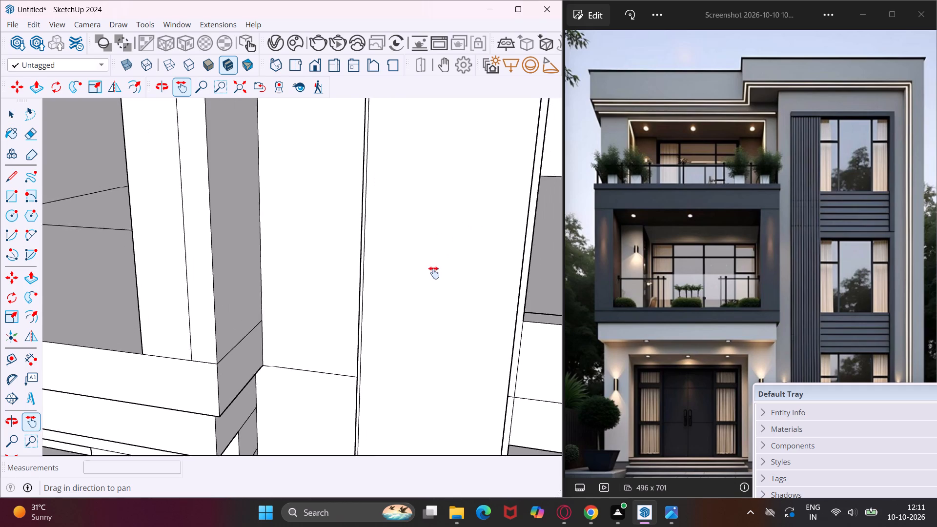
left_click_drag(434, 273, 335, 421)
left_click_drag(368, 240, 341, 420)
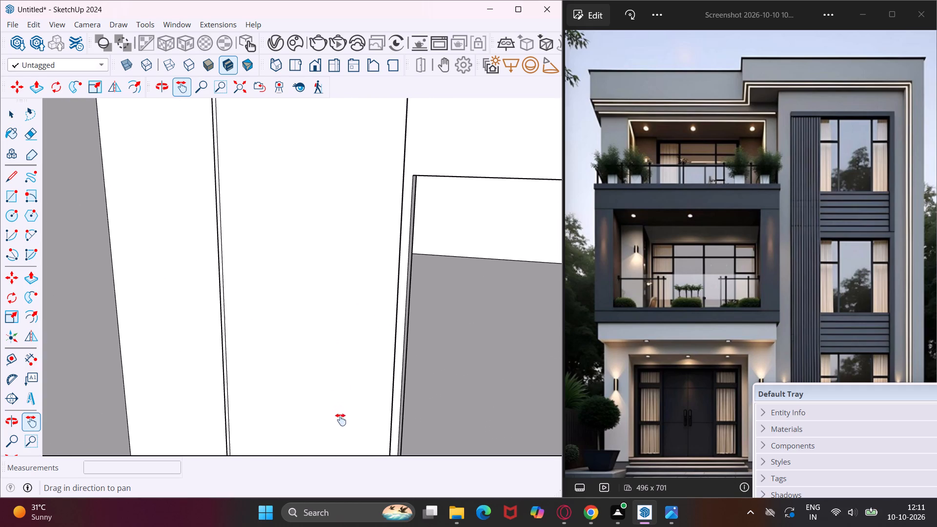
left_click_drag(320, 257, 338, 426)
left_click_drag(321, 247, 337, 335)
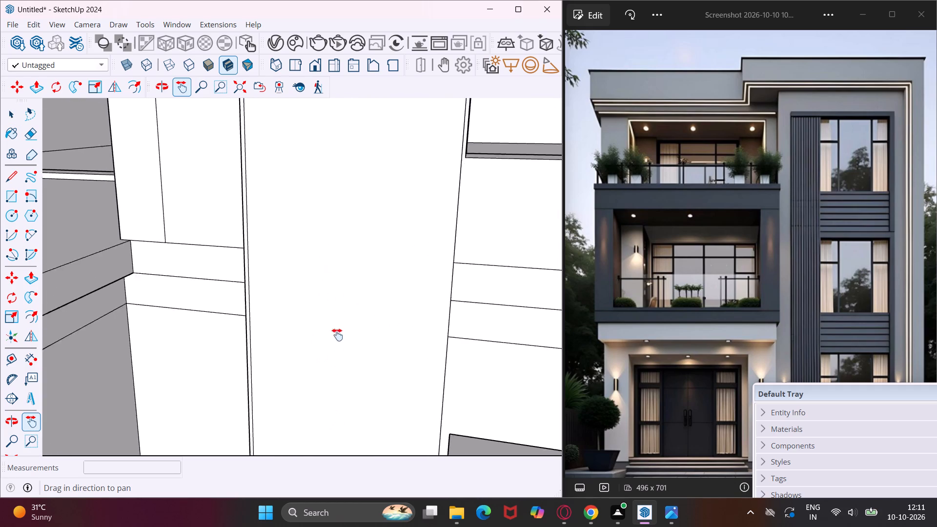
left_click_drag(337, 335, 342, 391)
left_click_drag(313, 244, 342, 365)
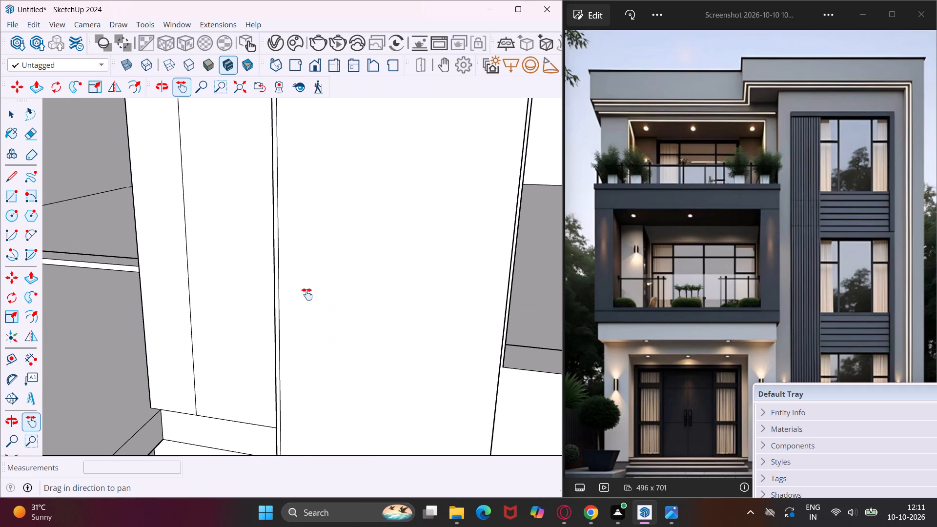
left_click_drag(296, 268, 339, 414)
left_click_drag(305, 270, 300, 329)
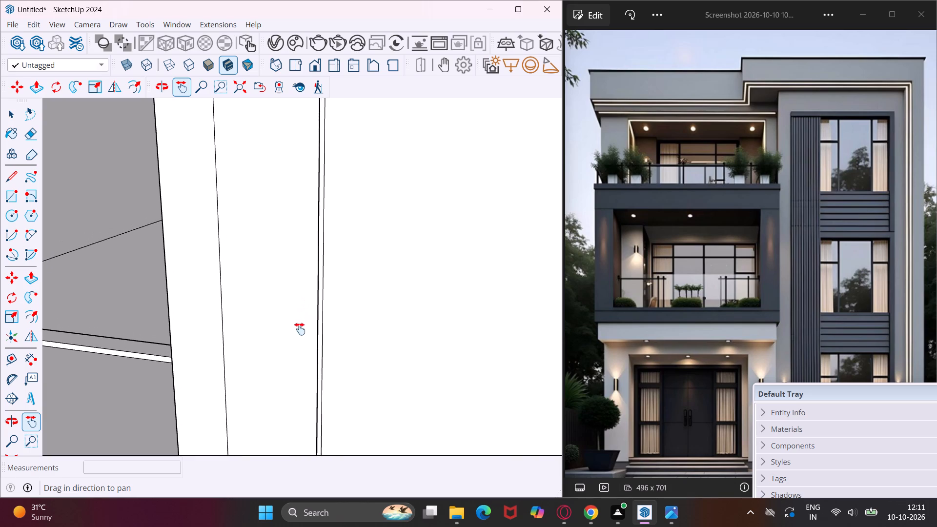
left_click_drag(300, 329, 239, 416)
left_click_drag(285, 320, 291, 429)
left_click_drag(288, 290, 299, 365)
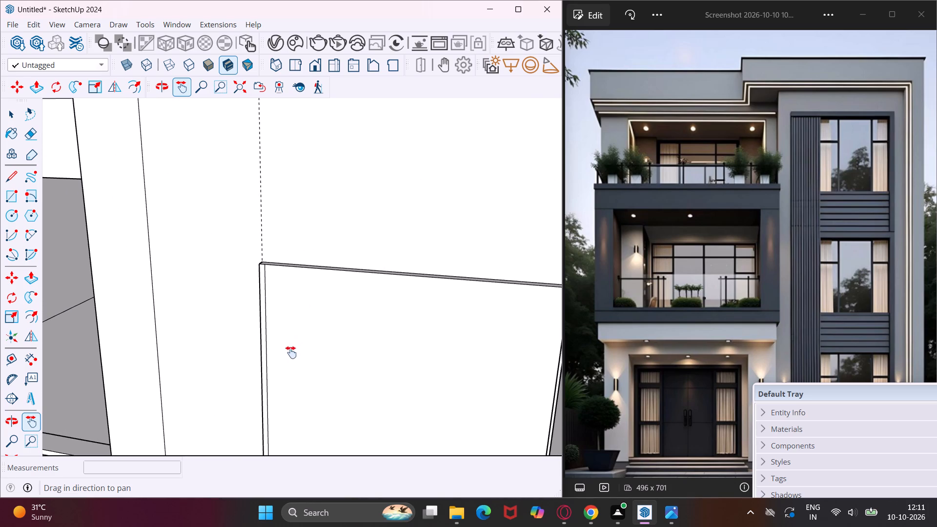
Move the narrow strip's inner vertical line about 5/16 inch along the red axis to widen the strip at the tall panel's edge.
key("Escape")
key("space")
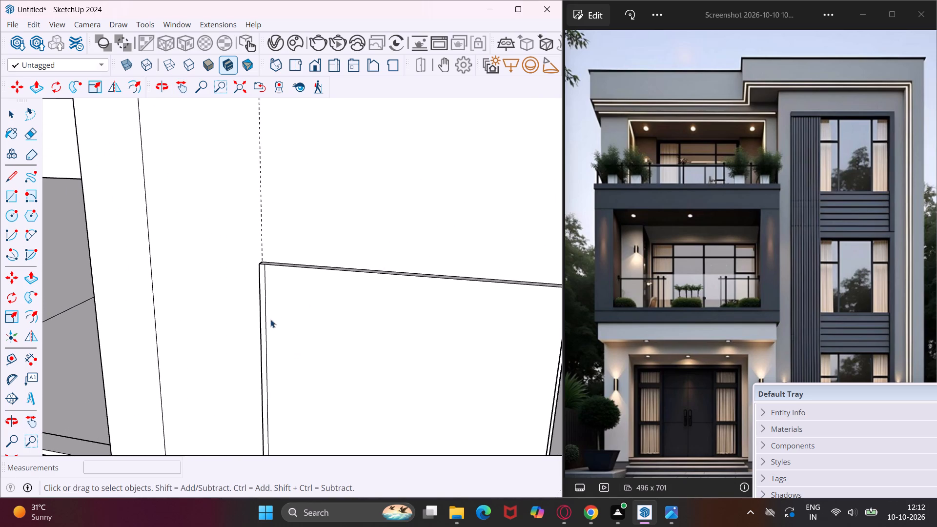
scroll(264, 298, "up", 5)
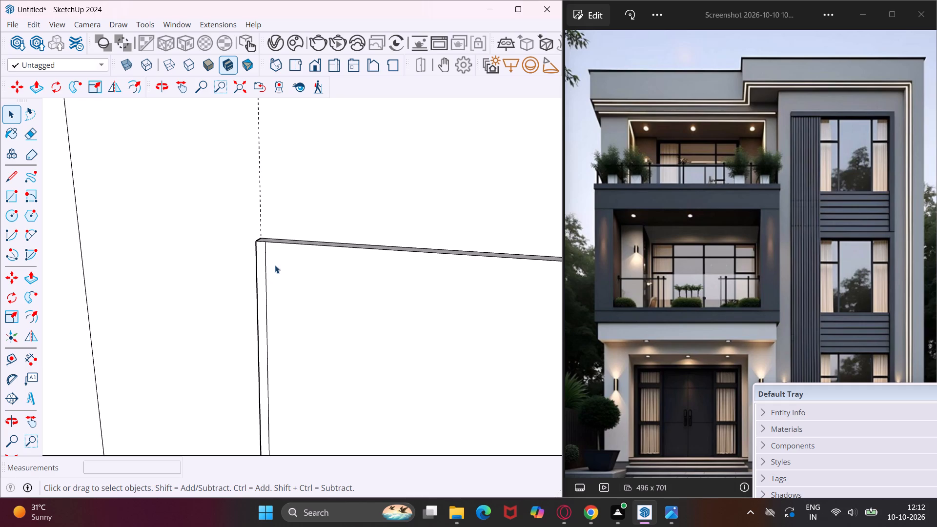
left_click(265, 246)
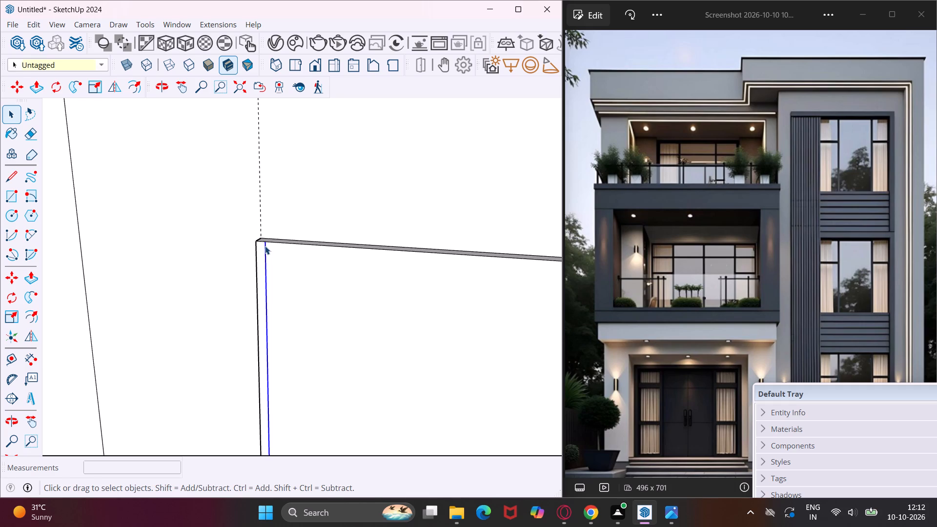
key("m")
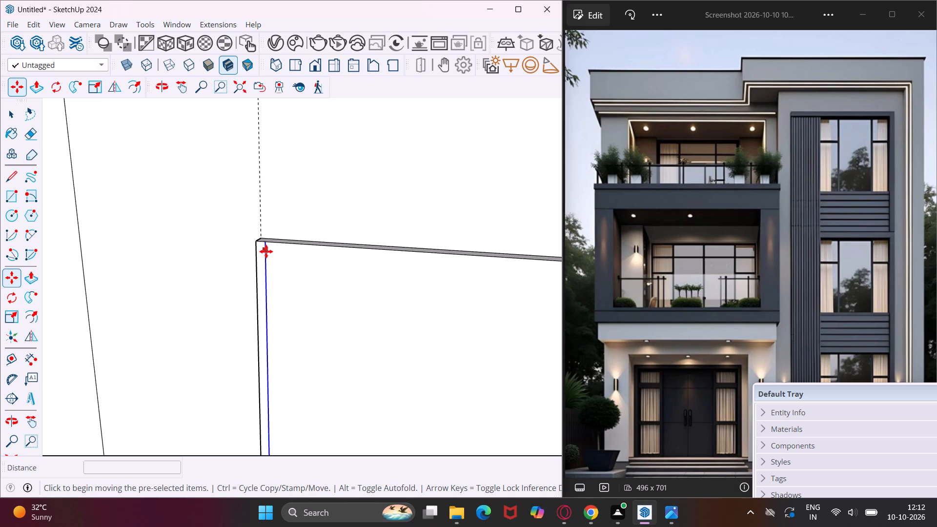
key("m")
scroll(266, 244, "up", 6)
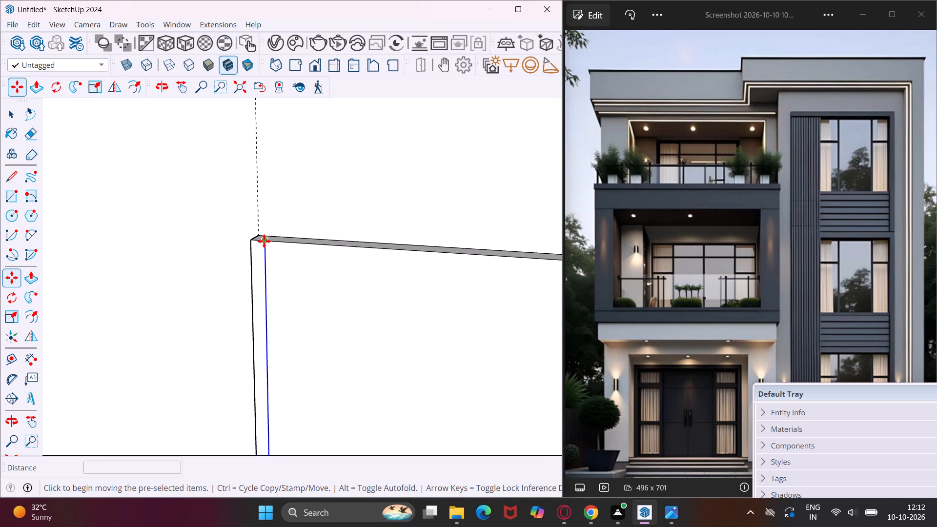
left_click(264, 241)
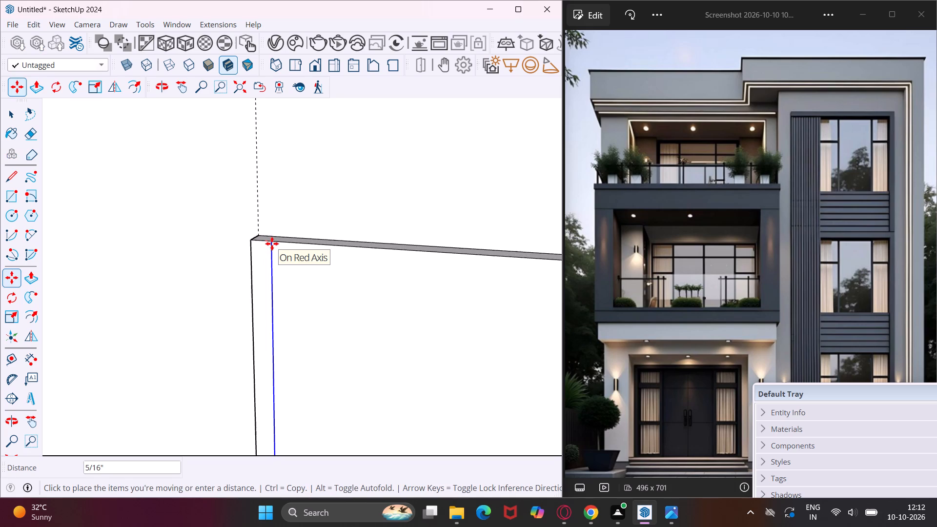
left_click(272, 243)
key("Escape")
key("space")
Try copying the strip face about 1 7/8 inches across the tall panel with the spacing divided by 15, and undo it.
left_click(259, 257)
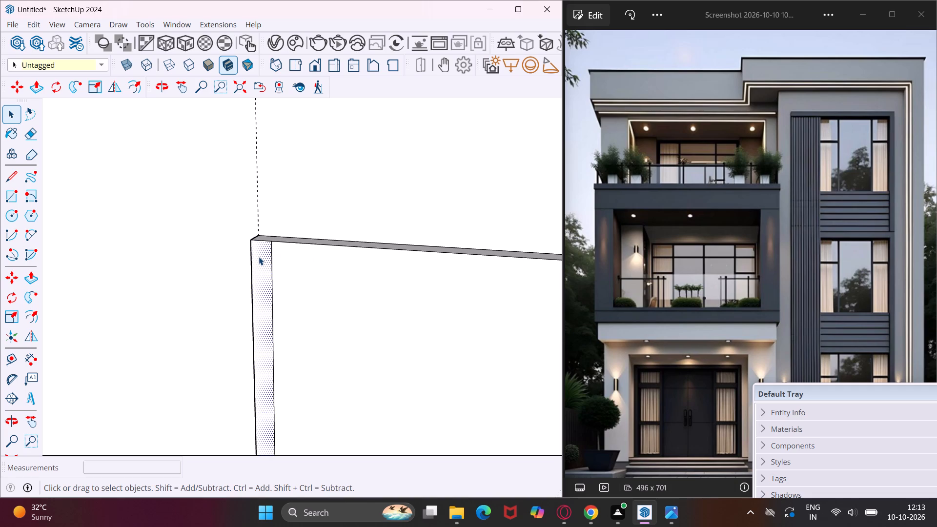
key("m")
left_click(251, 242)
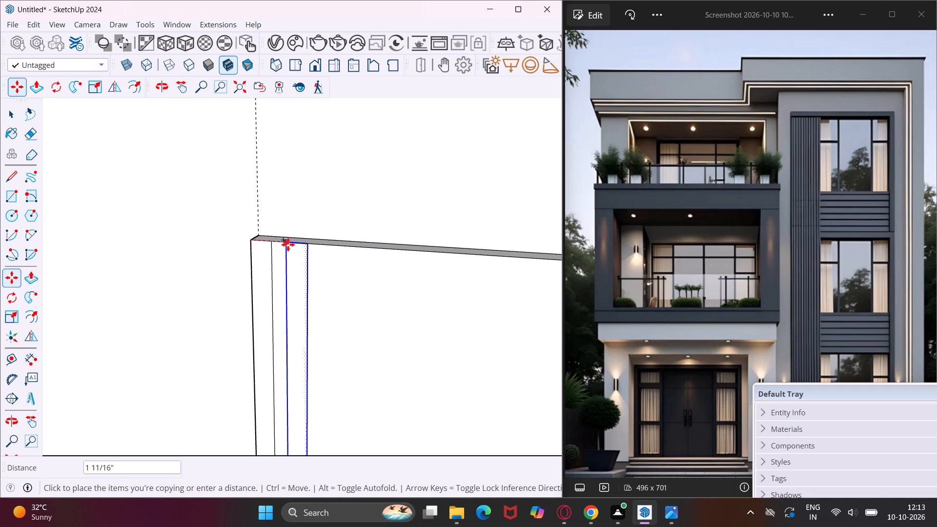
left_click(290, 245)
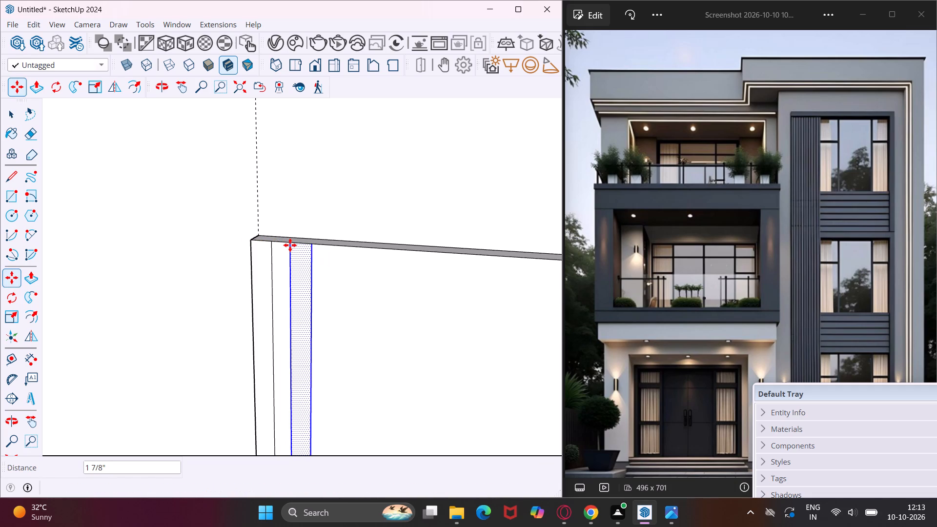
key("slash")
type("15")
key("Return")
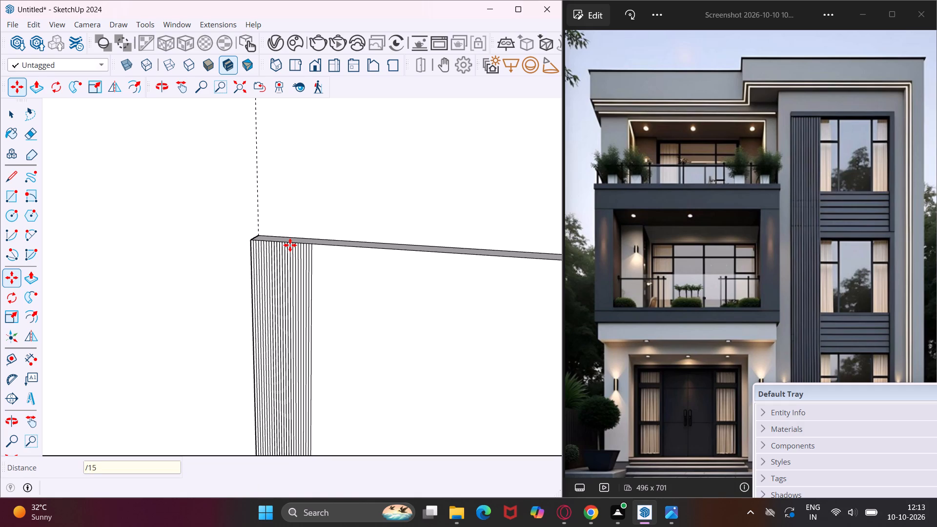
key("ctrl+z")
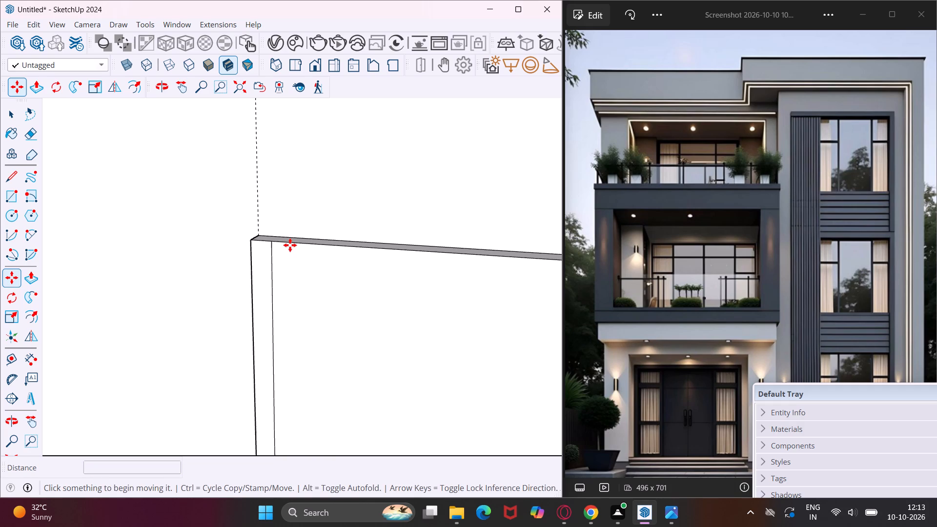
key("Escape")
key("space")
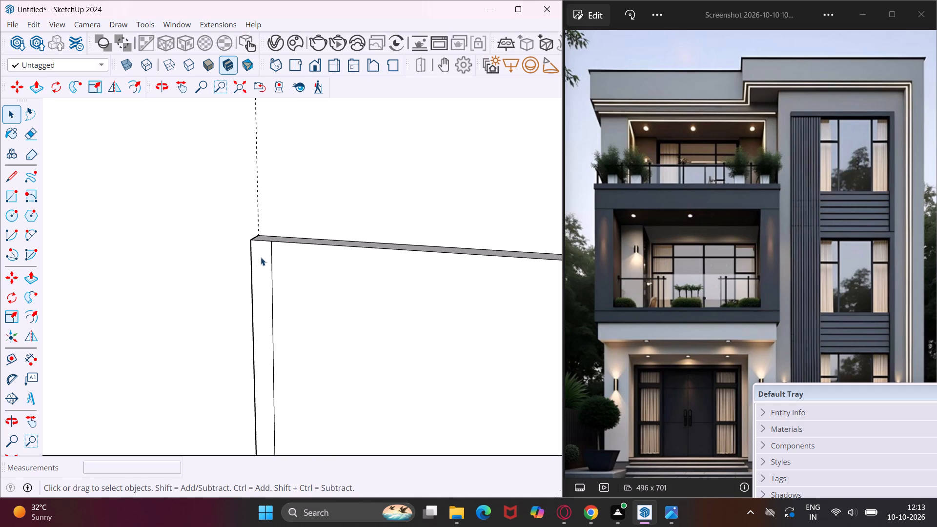
Copy the strip face about 1 7/8 inches along the tall panel's top edge and multiply the copy by 15.
left_click(259, 260)
key("m")
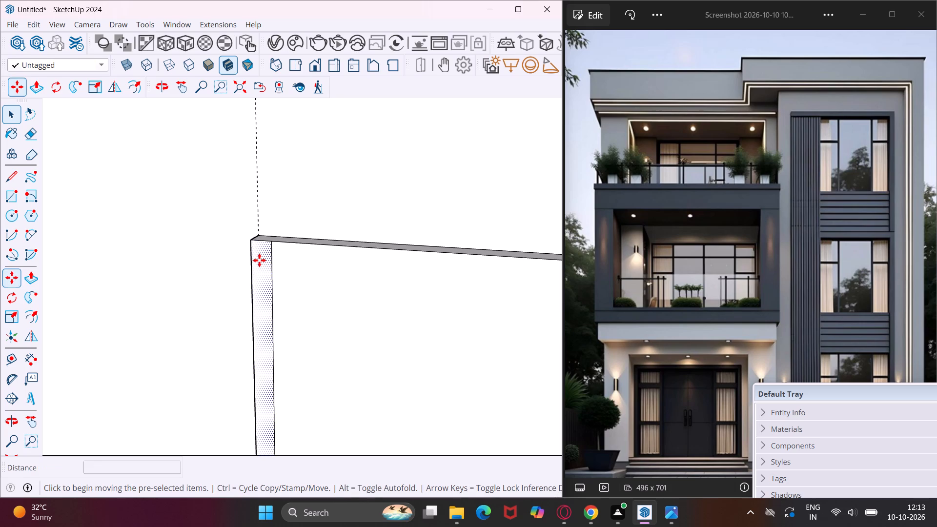
left_click(274, 242)
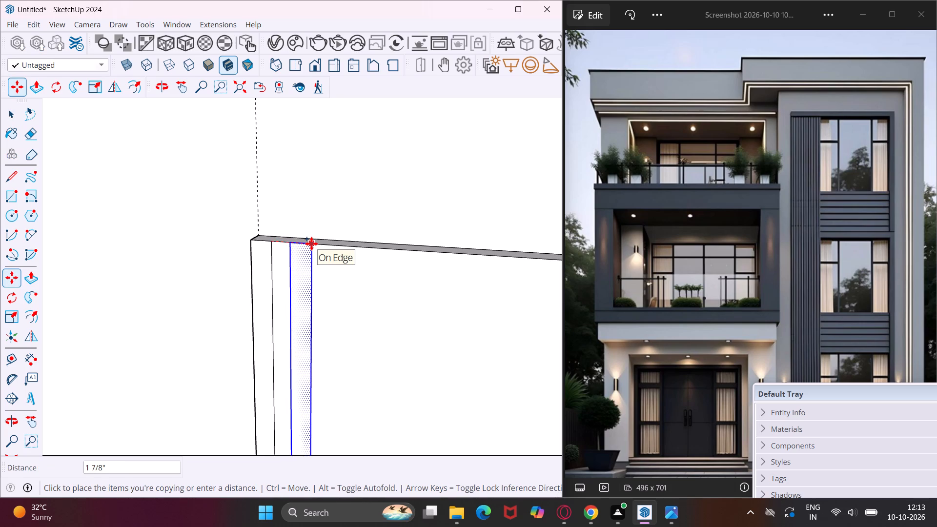
left_click(311, 243)
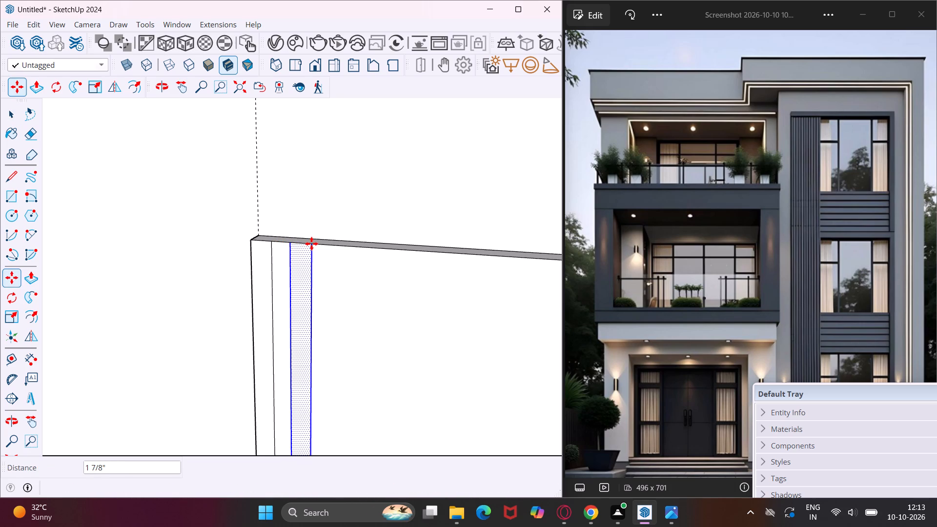
key("asterisk")
key("1")
key("5")
key("Return")
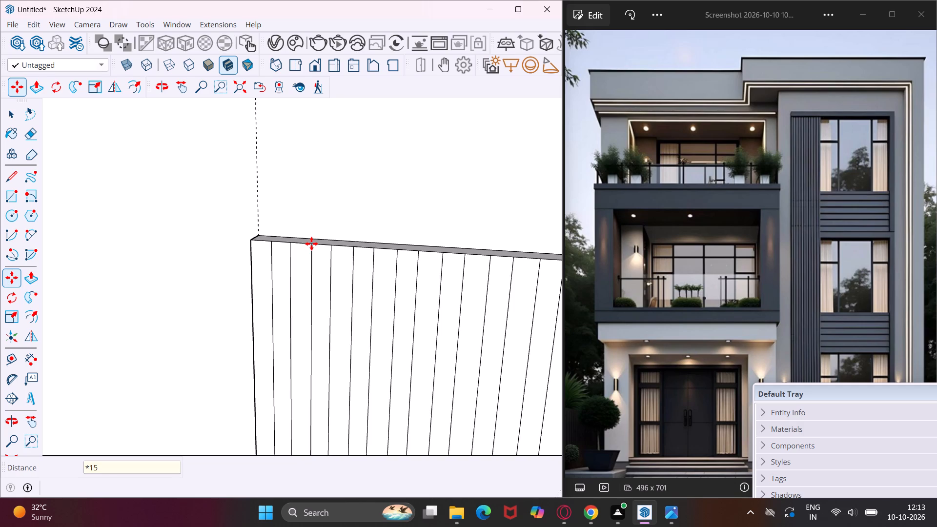
Examine how far the groove strips extend across the tall panel towards its edge beside the window opening.
scroll(221, 248, "down", 5)
scroll(133, 224, "down", 5)
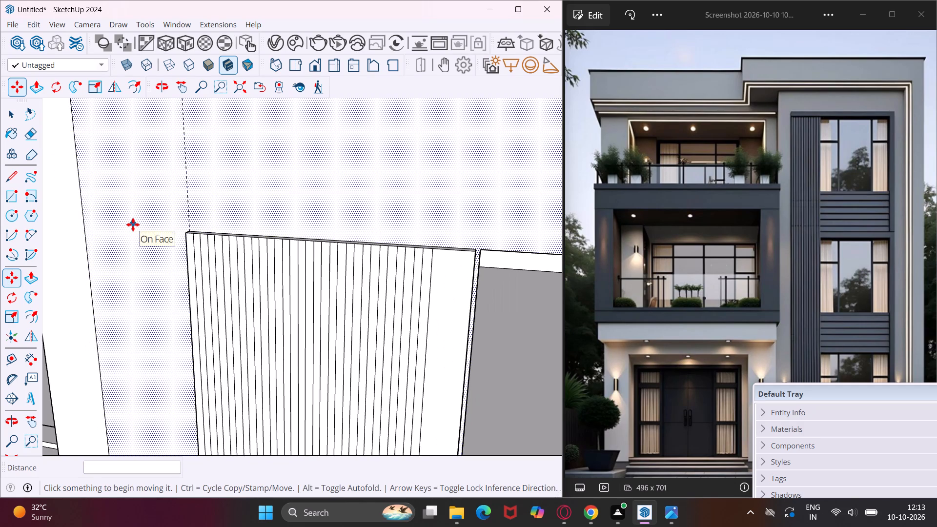
middle_click_drag(315, 311, 353, 235)
scroll(329, 238, "down", 4)
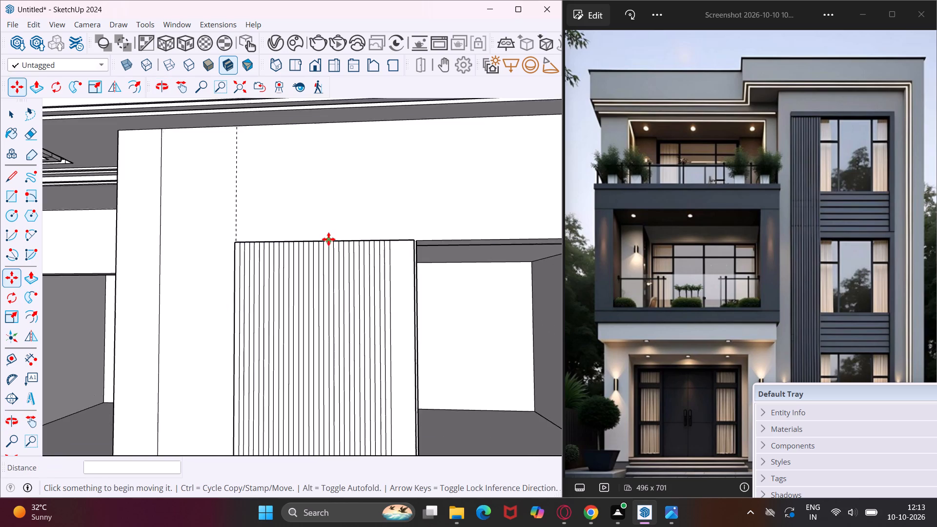
scroll(328, 239, "down", 16)
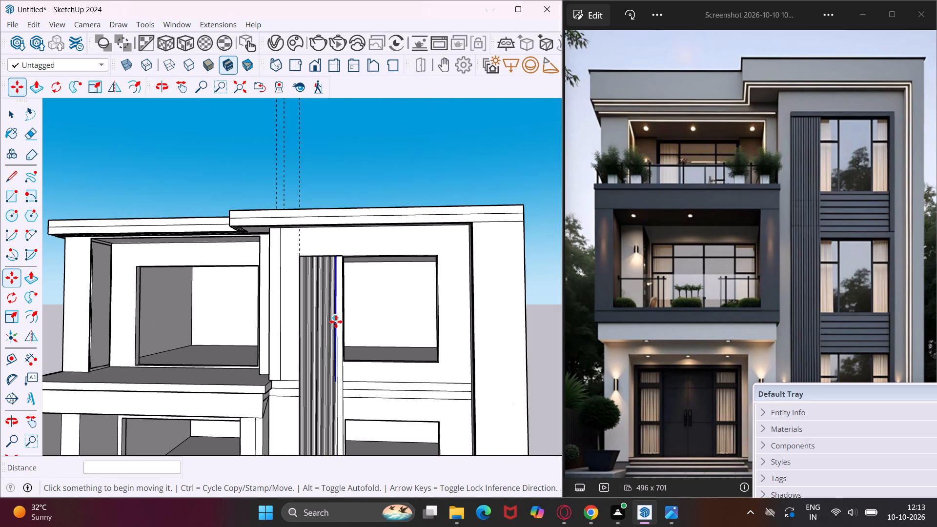
scroll(339, 255, "up", 13)
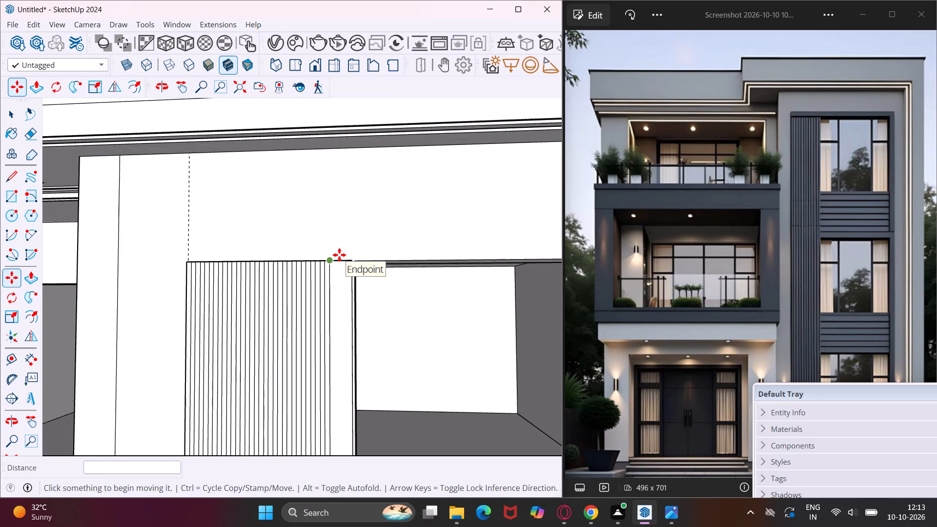
scroll(339, 255, "up", 2)
middle_click_drag(327, 276, 330, 294)
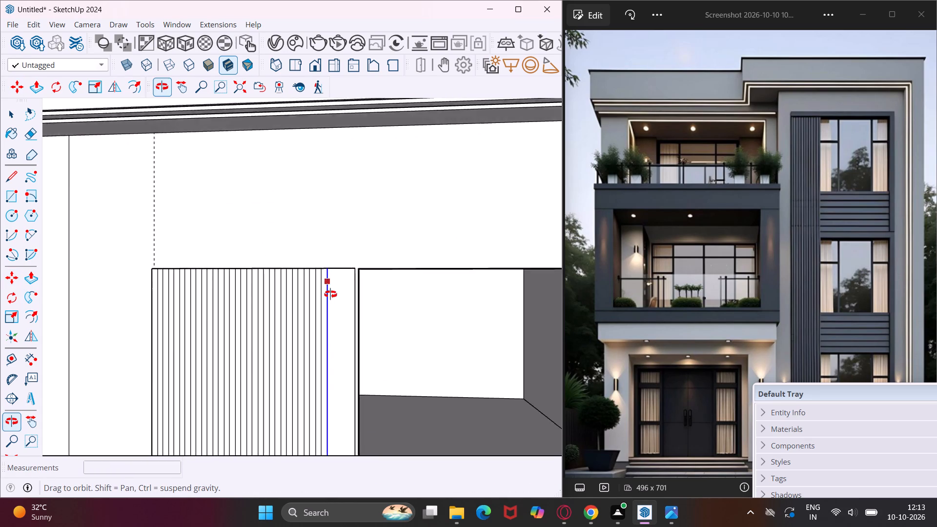
middle_click_drag(330, 294, 362, 318)
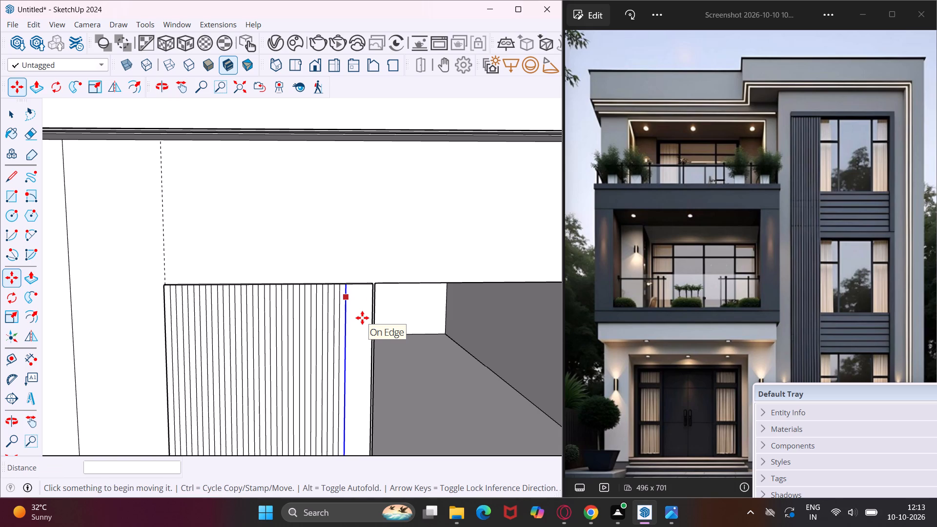
scroll(362, 318, "down", 9)
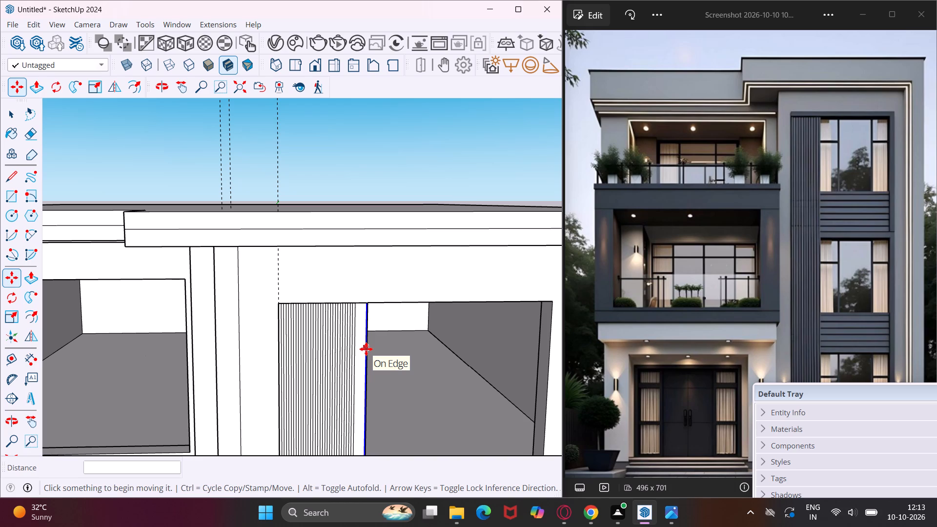
middle_click_drag(366, 349, 393, 340)
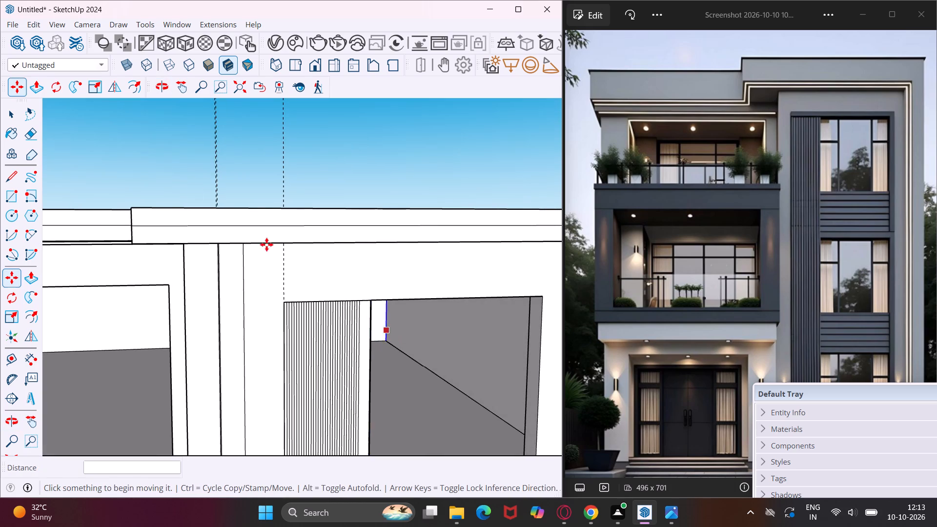
Review the grooved tall panel within the whole facade, and inspect its strips around the top-floor window opening.
left_click(187, 95)
left_click_drag(206, 304, 229, 271)
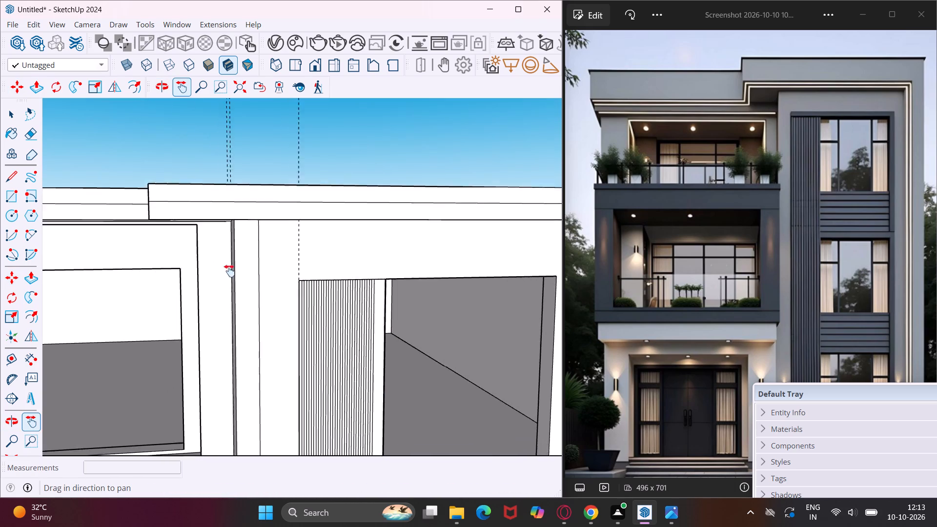
left_click_drag(229, 271, 280, 161)
scroll(280, 161, "down", 8)
middle_click_drag(245, 243, 292, 250)
scroll(292, 248, "down", 2)
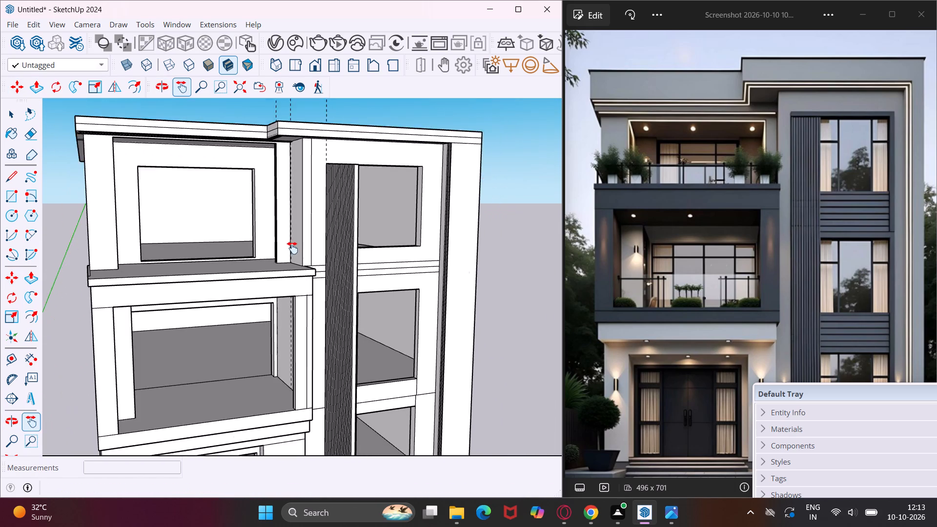
scroll(292, 248, "down", 2)
scroll(286, 289, "down", 1)
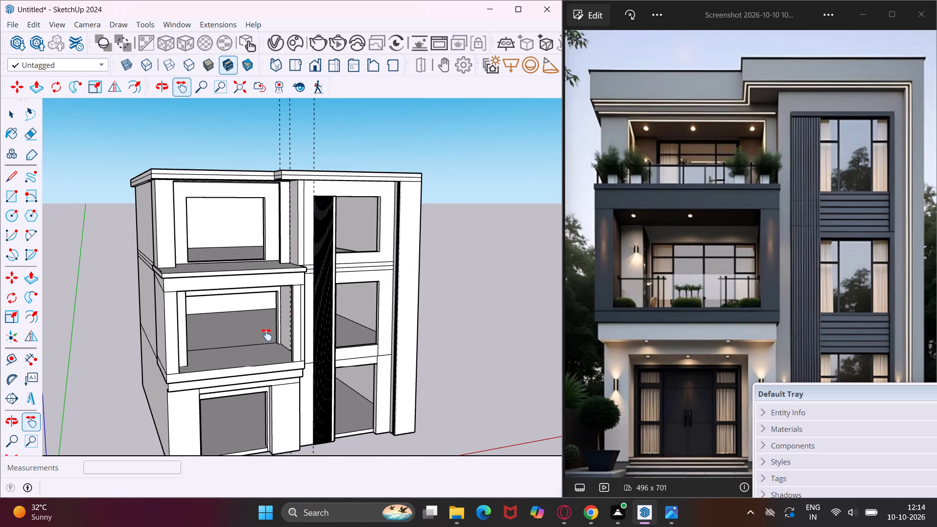
scroll(332, 226, "up", 5)
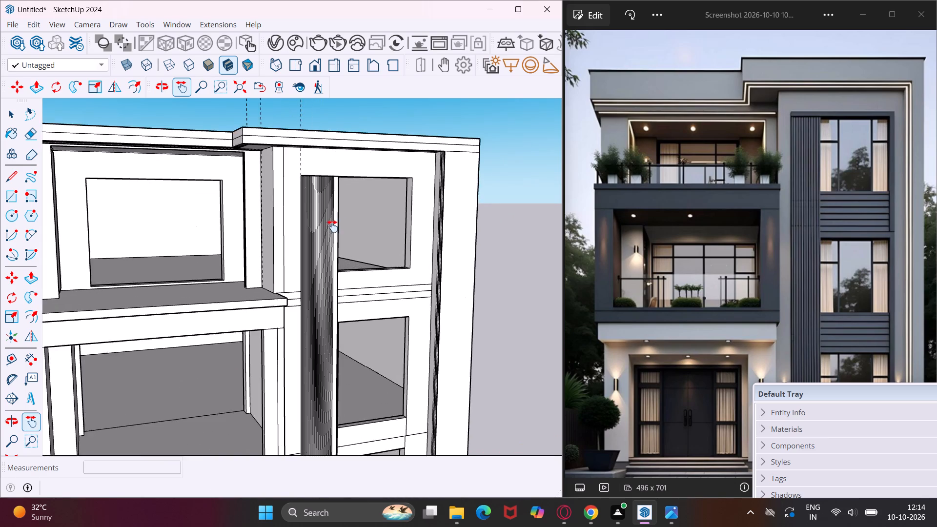
scroll(332, 226, "up", 9)
middle_click_drag(332, 226, 271, 277)
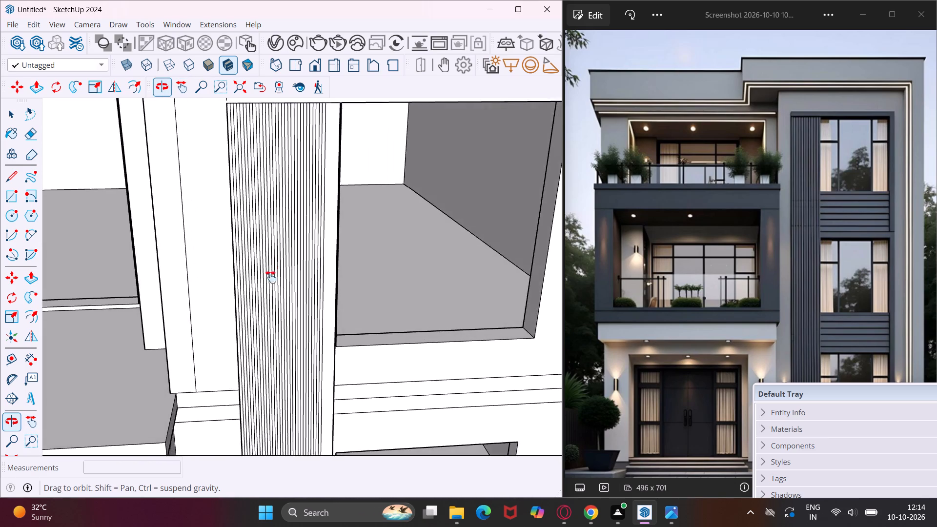
scroll(271, 277, "up", 1)
scroll(248, 252, "down", 4)
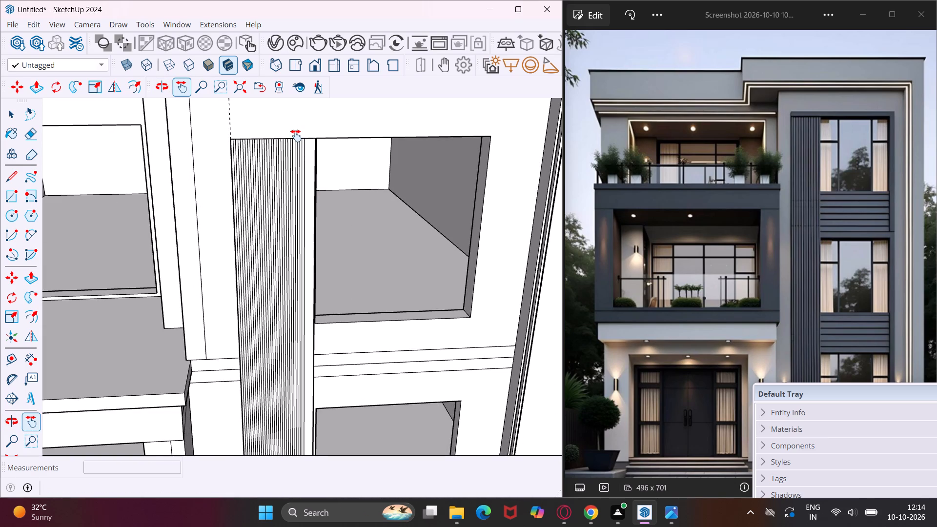
left_click_drag(296, 136, 282, 224)
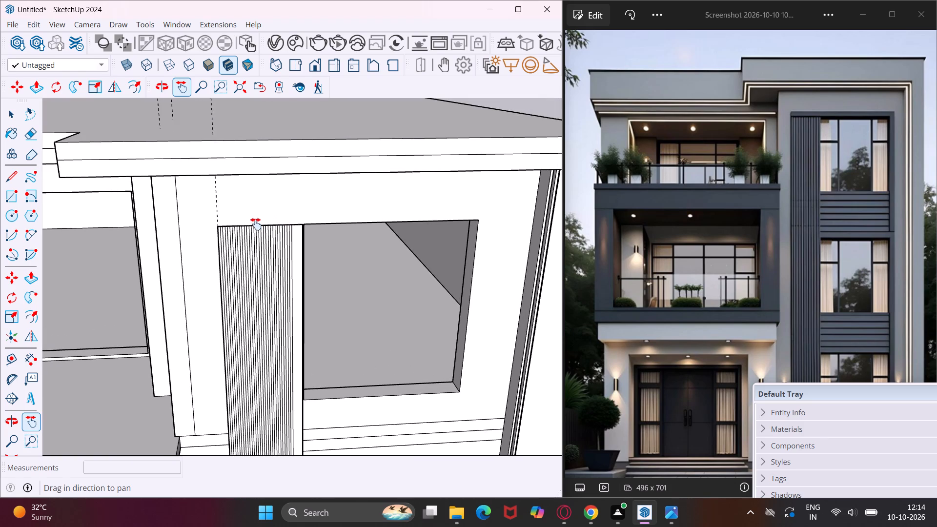
Undo the multiplied strip copies across the tall panel.
scroll(250, 225, "up", 16)
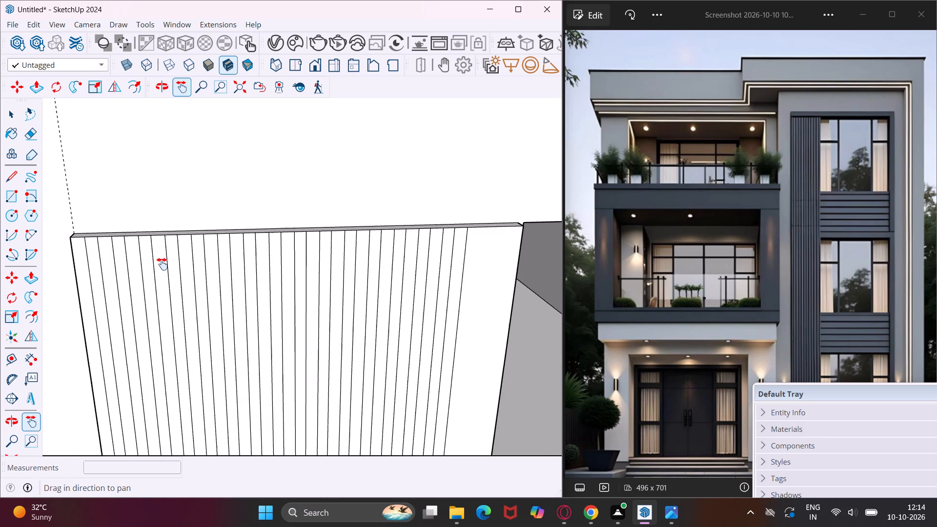
key("ctrl+z")
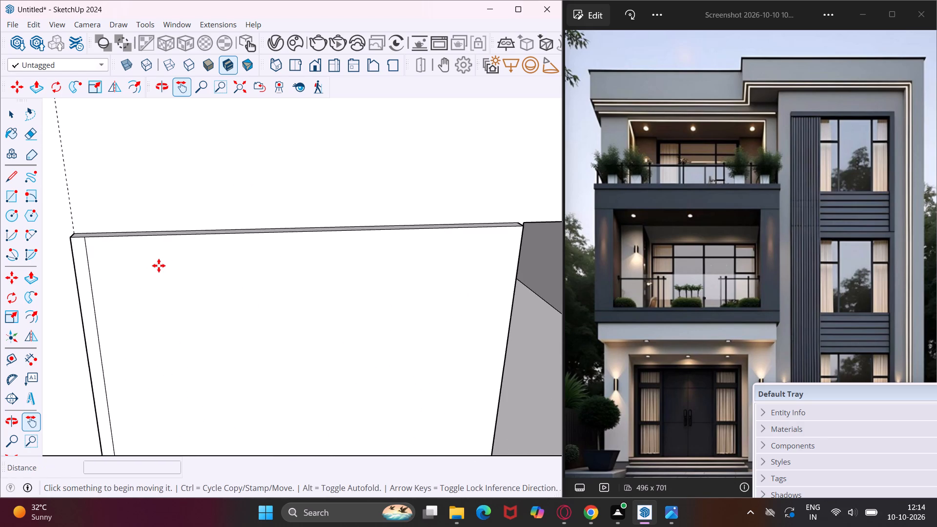
key("Escape")
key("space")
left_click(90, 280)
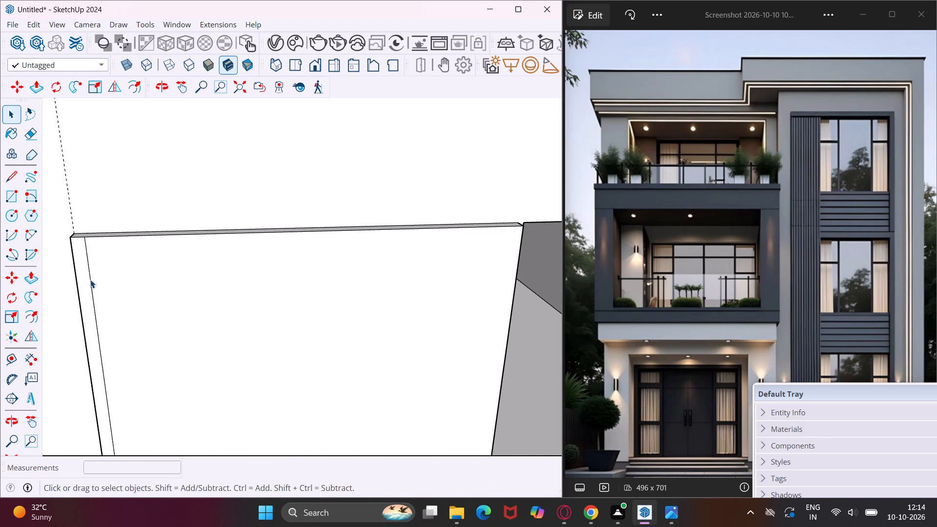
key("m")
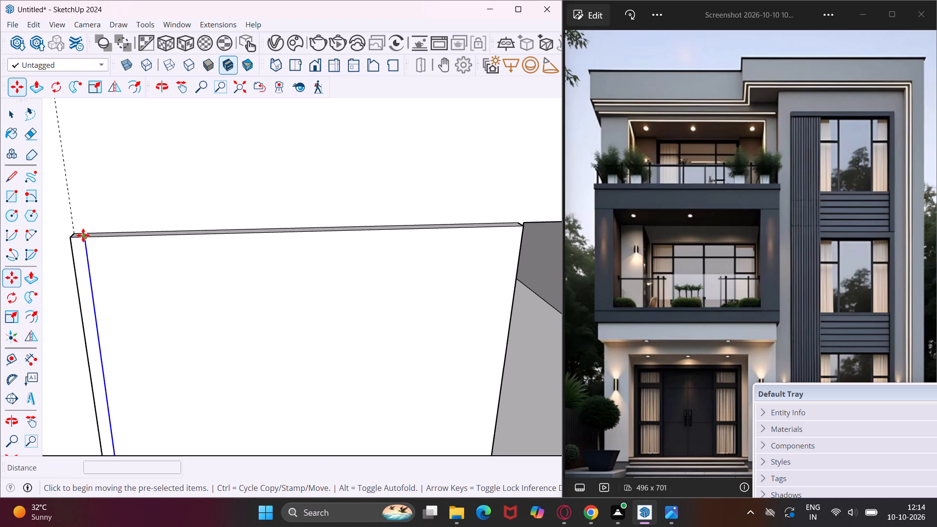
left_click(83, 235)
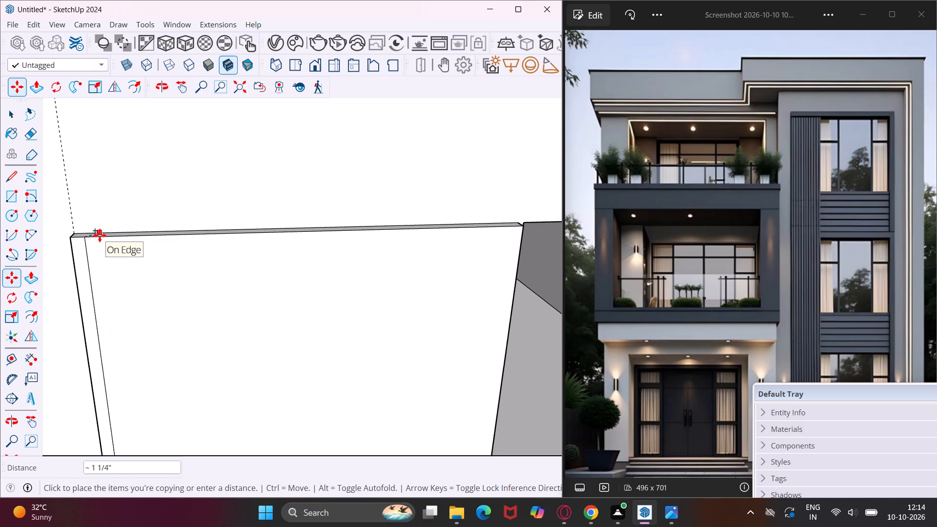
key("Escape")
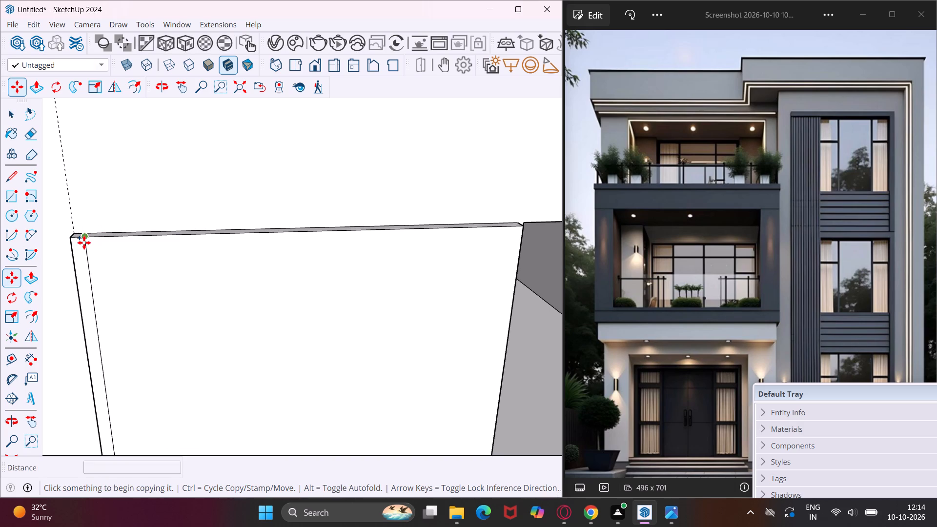
Move the first strip's vertical dividing line 1 inch along the tall panel's top edge to widen the strip.
key("space")
left_click(87, 249)
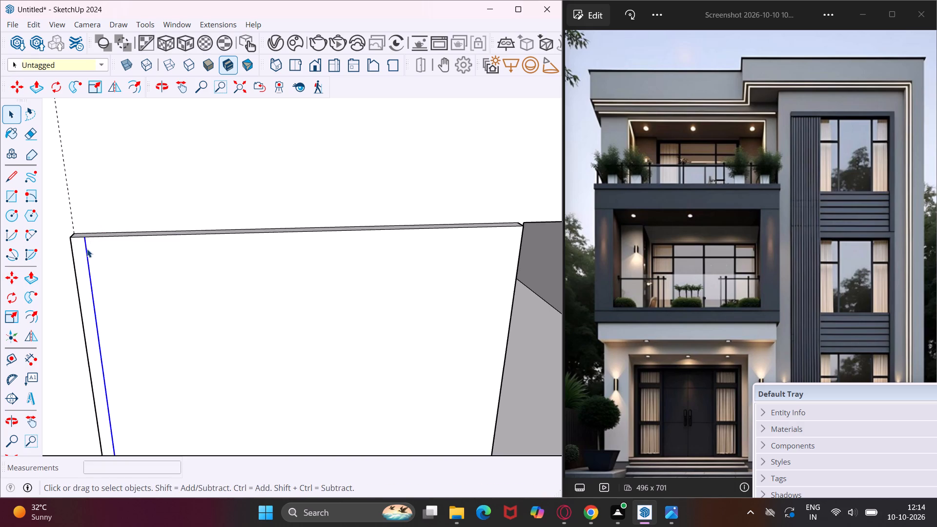
key("m")
left_click(84, 239)
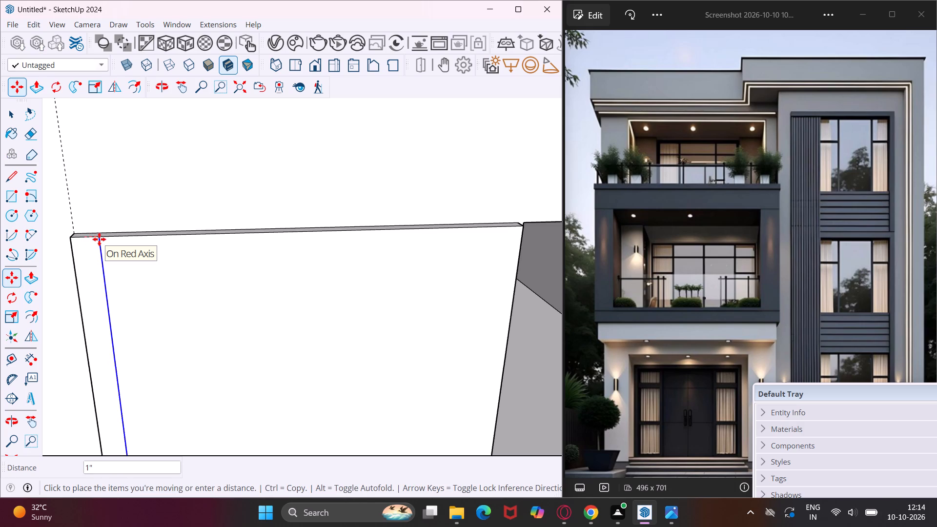
left_click(99, 239)
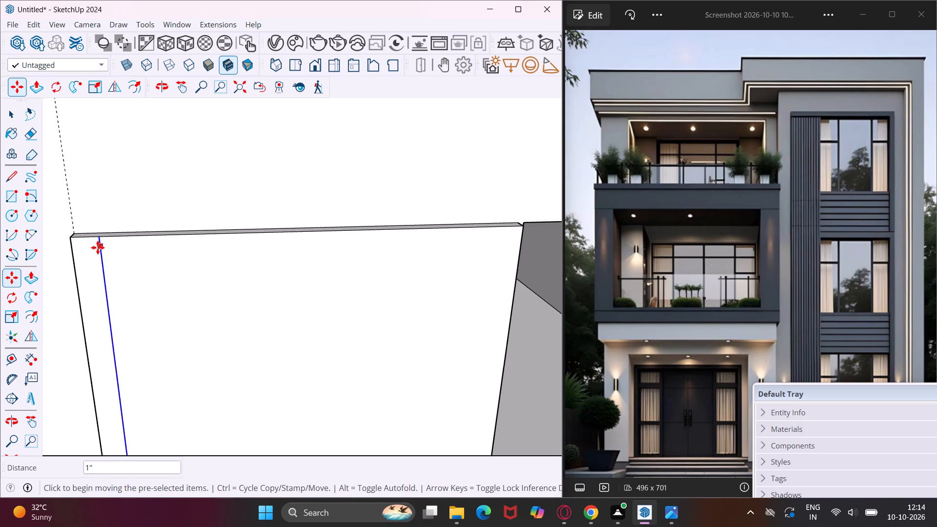
key("Escape")
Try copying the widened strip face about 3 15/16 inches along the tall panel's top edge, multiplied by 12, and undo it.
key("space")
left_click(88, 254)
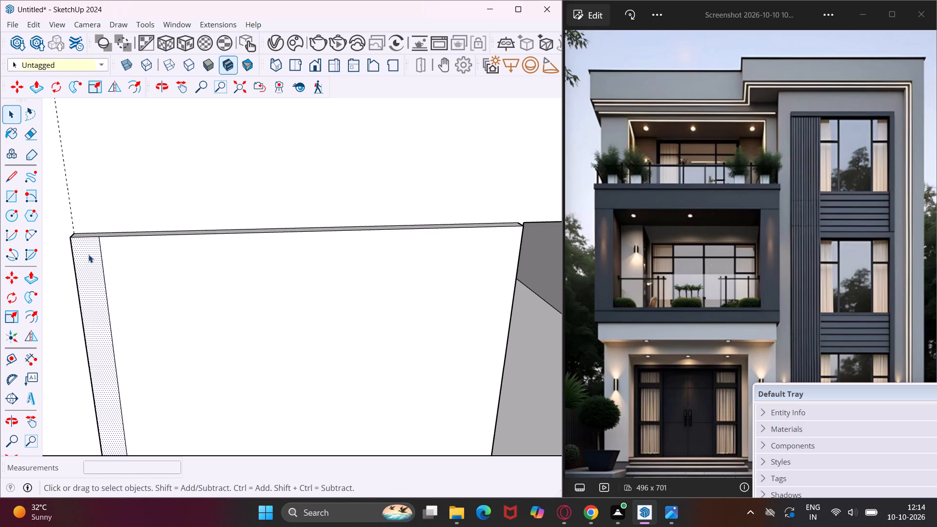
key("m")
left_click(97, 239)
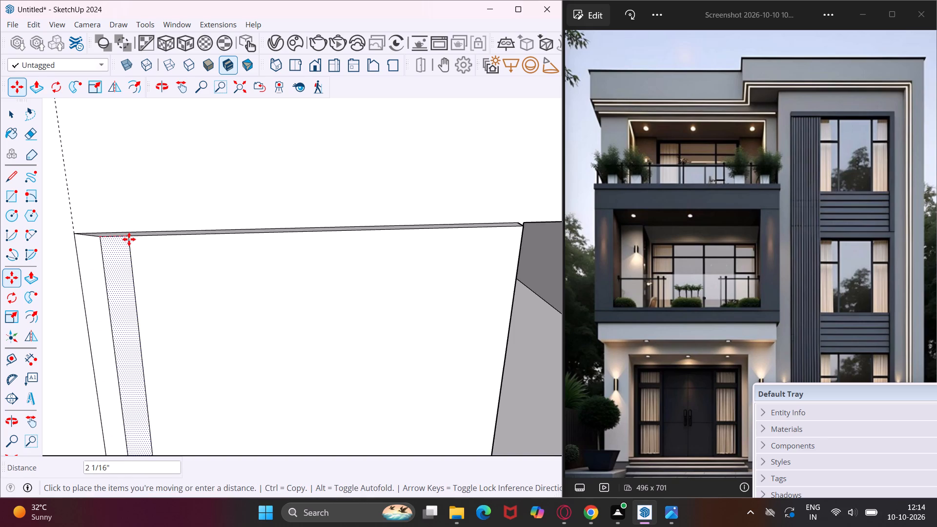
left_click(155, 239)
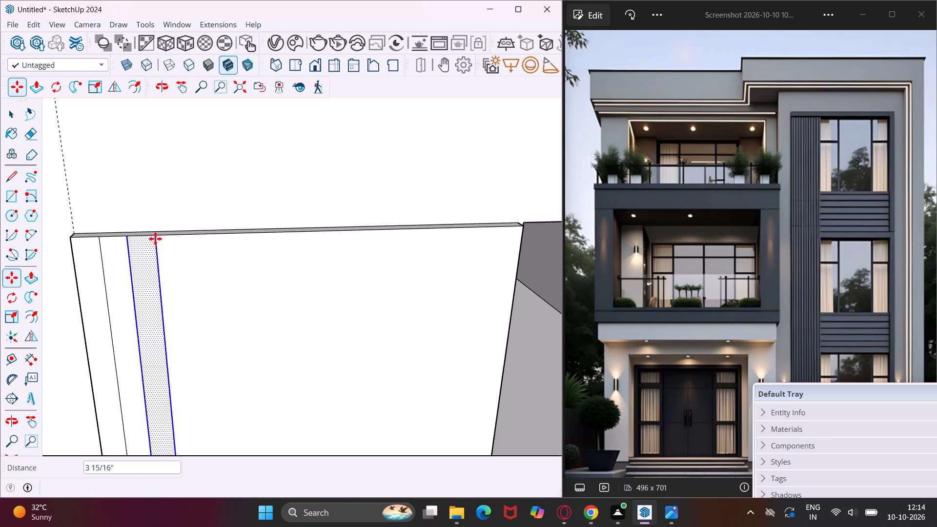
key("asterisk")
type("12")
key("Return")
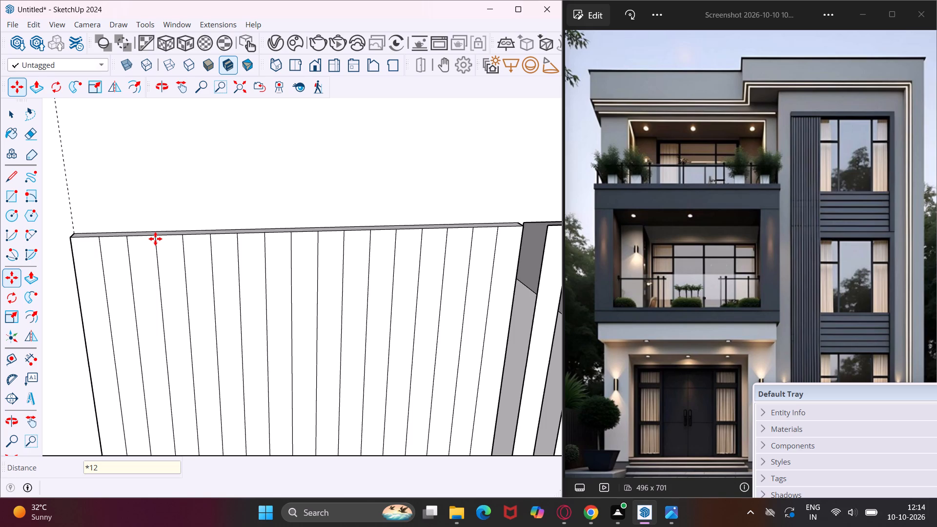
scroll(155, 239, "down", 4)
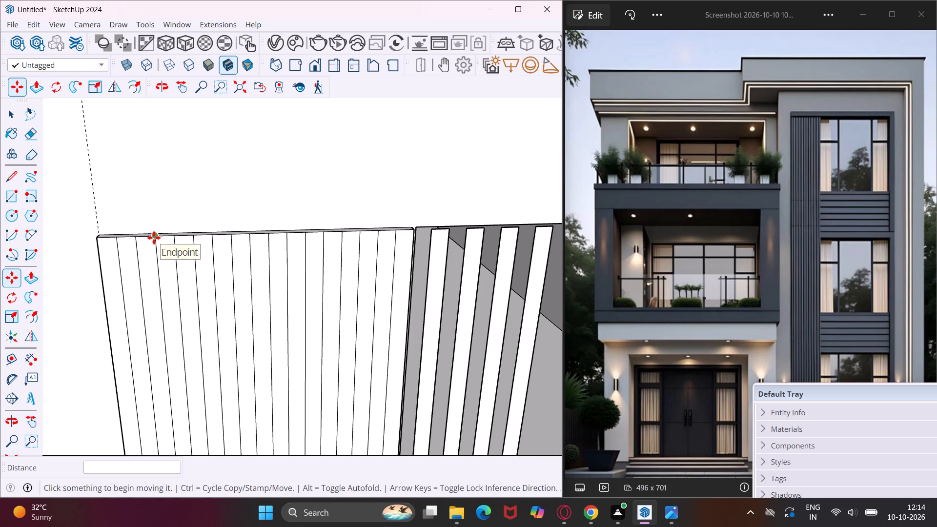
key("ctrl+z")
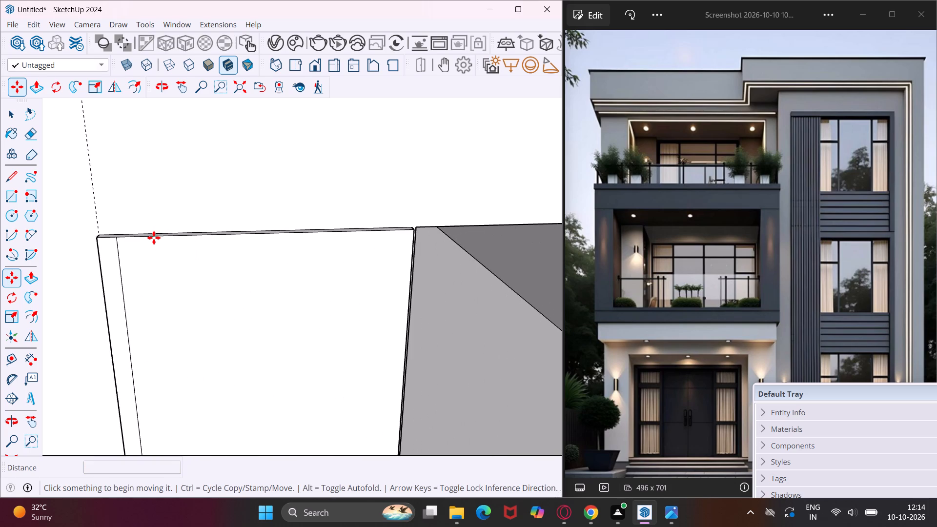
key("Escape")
Copy the widened strip face about 3 15/16 inches along the tall panel's top edge and multiply the copy by 9.
key("space")
left_click(113, 260)
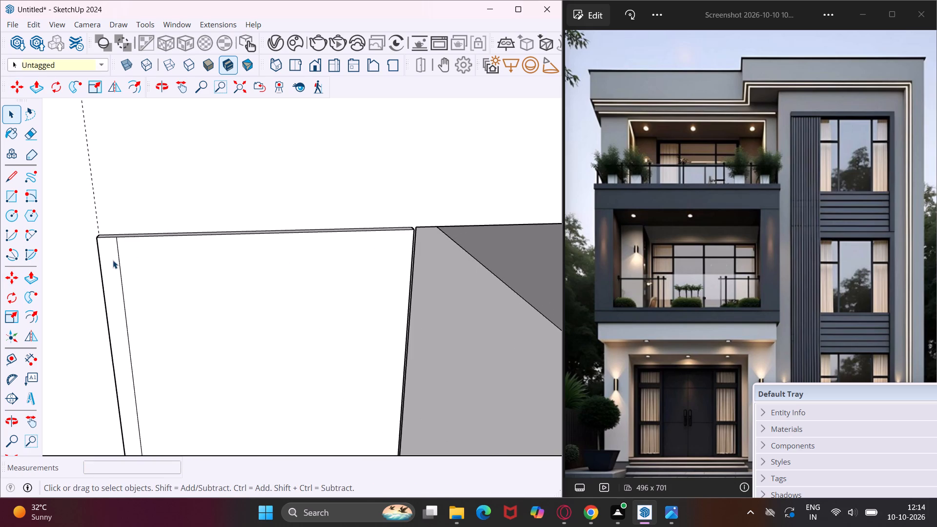
key("m")
left_click(115, 240)
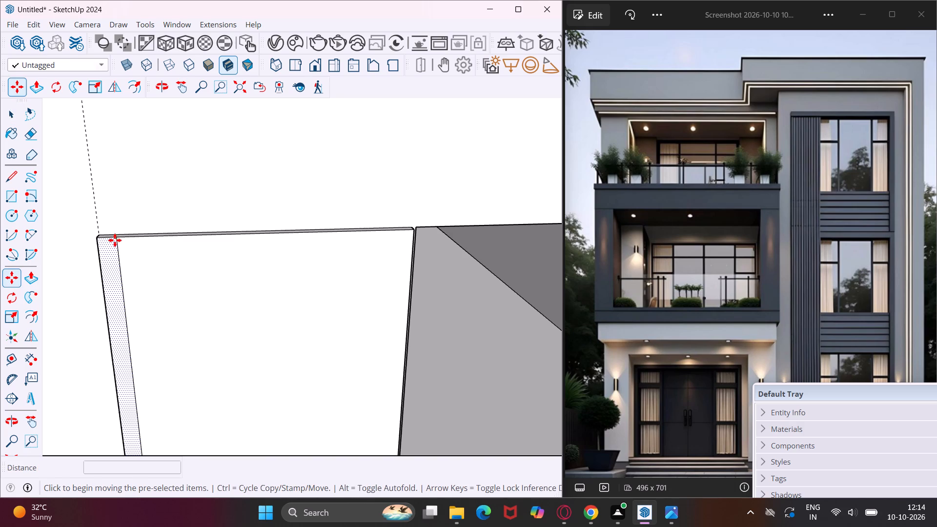
left_click(155, 240)
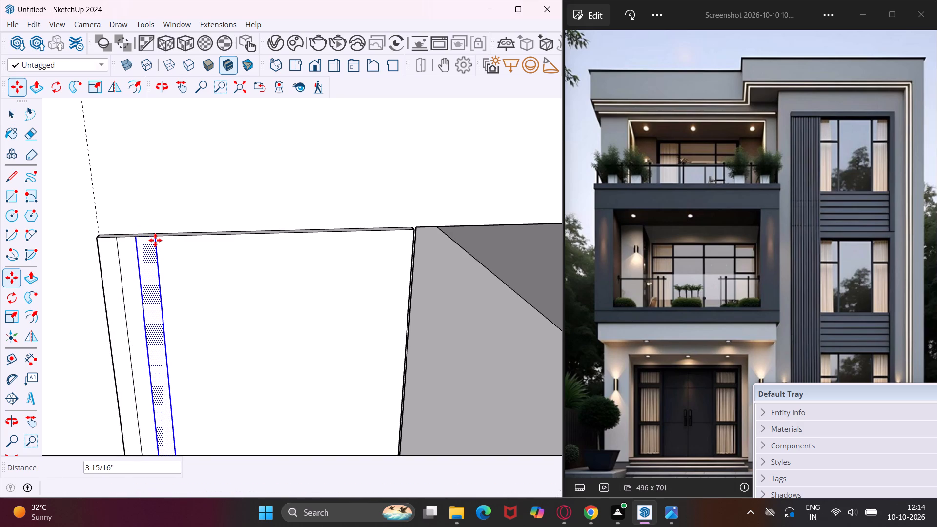
key("asterisk")
key("9")
key("Return")
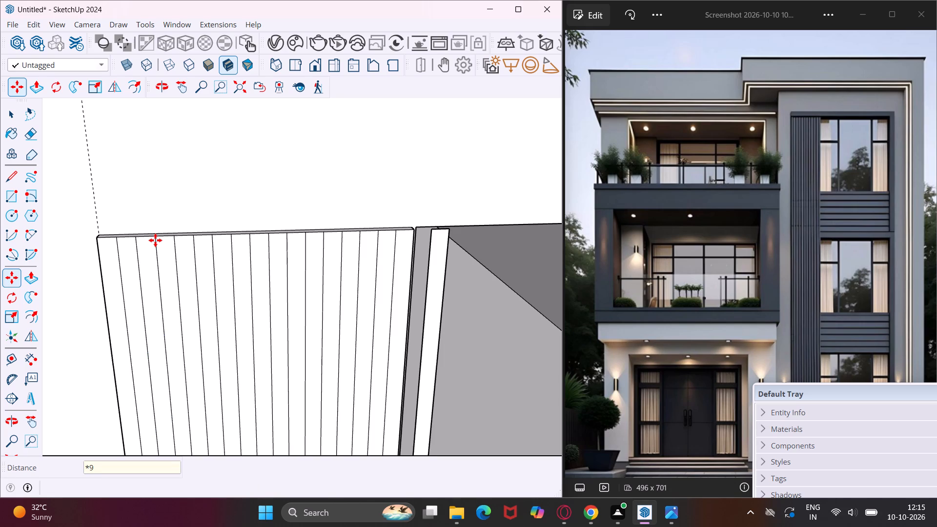
key("Escape")
Delete the edges of the surplus strip that extends past the tall panel into the window opening.
key("space")
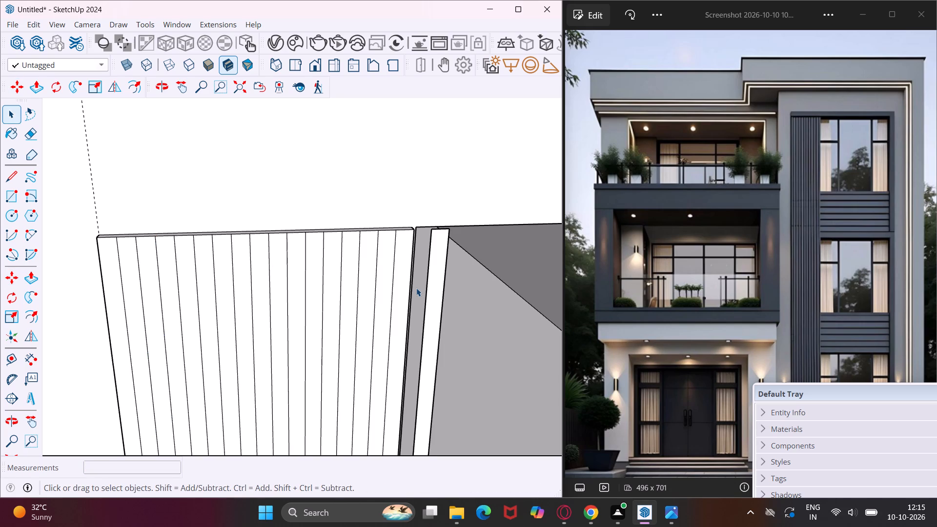
left_click(425, 292)
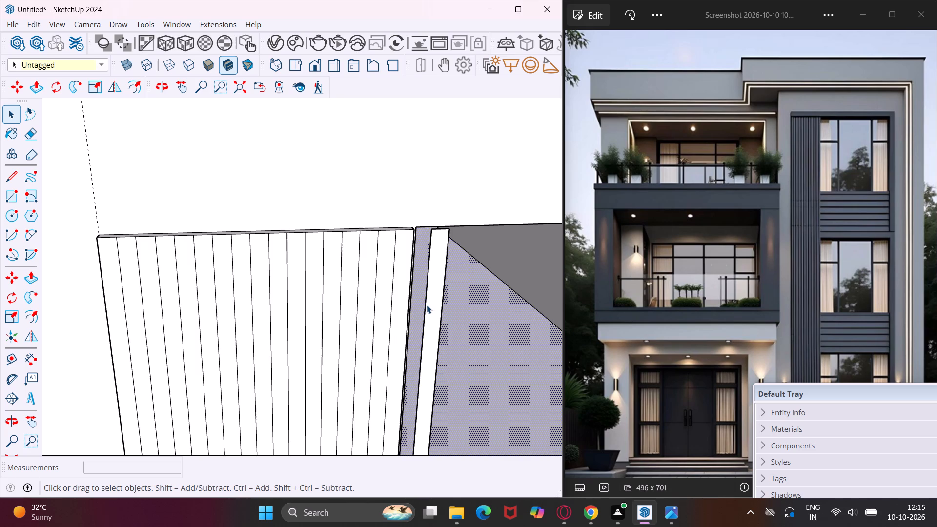
left_click(427, 305)
key("Delete")
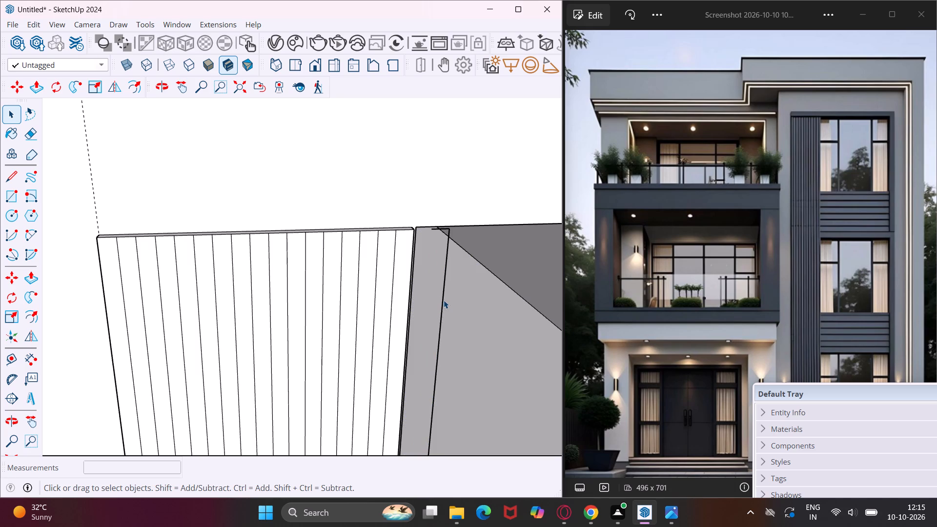
left_click(443, 300)
key("Delete")
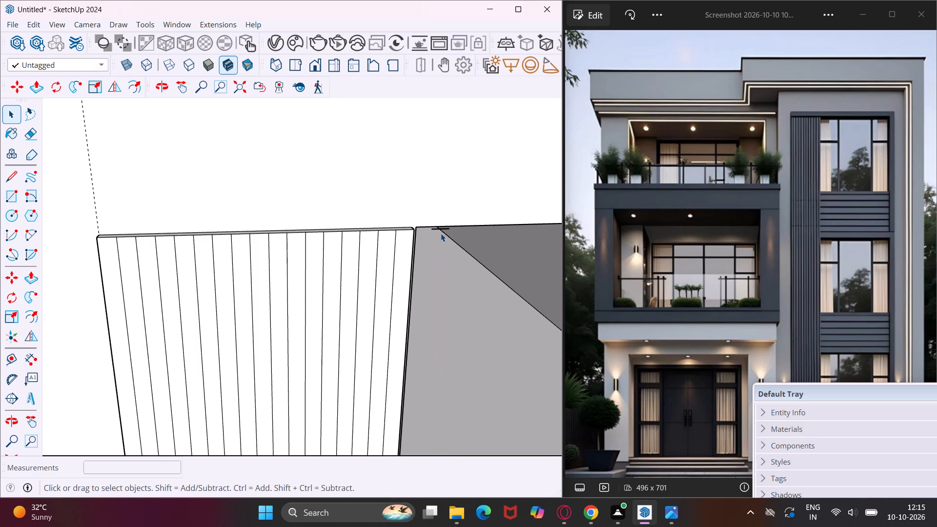
left_click(441, 228)
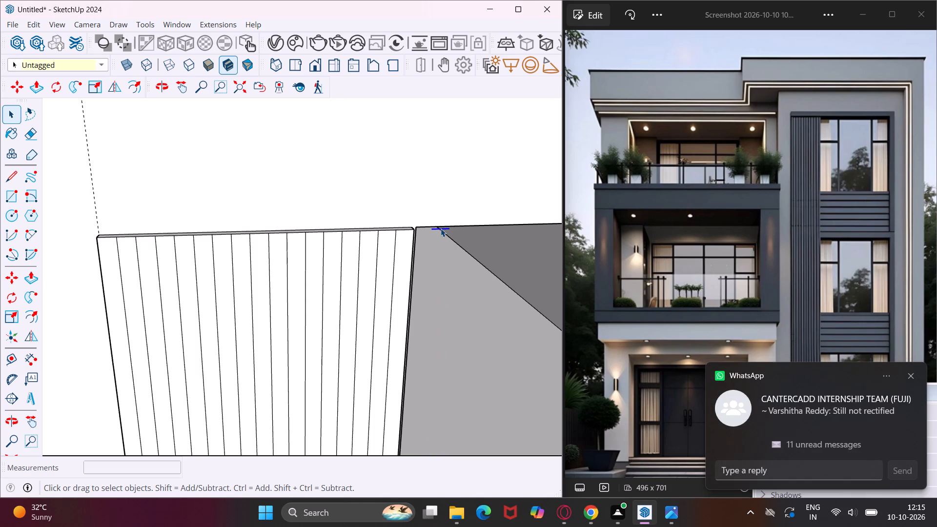
key("Delete")
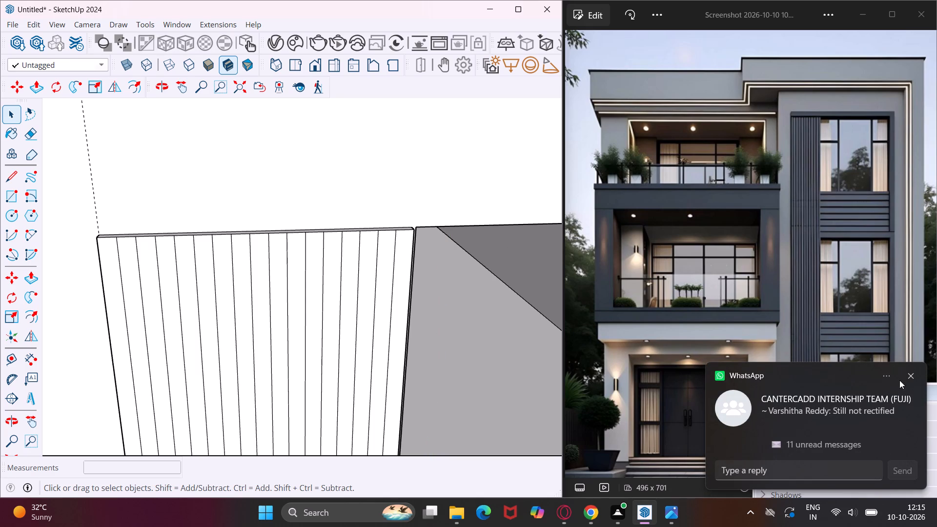
Dismiss the chat notification covering the reference image.
left_click(904, 375)
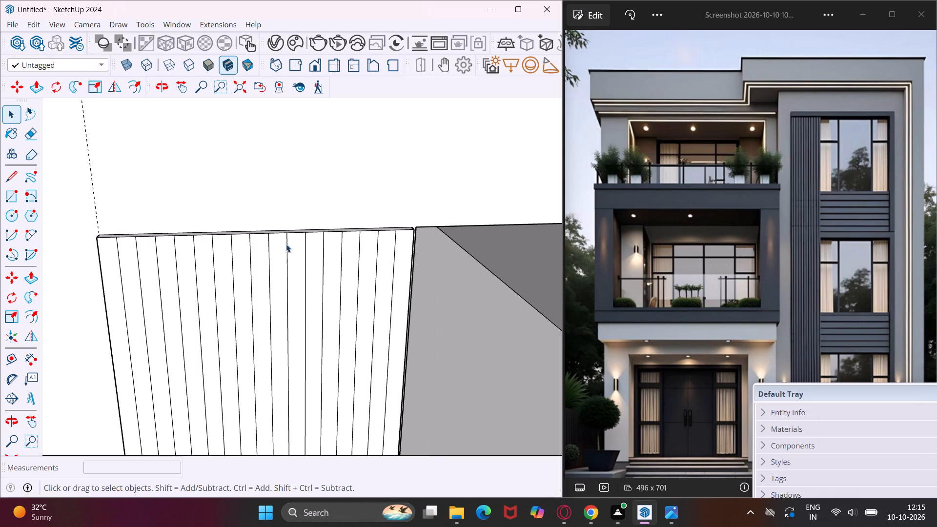
Push the second strip from the tall panel's outer edge inward by 0.75 inch.
scroll(296, 208, "down", 3)
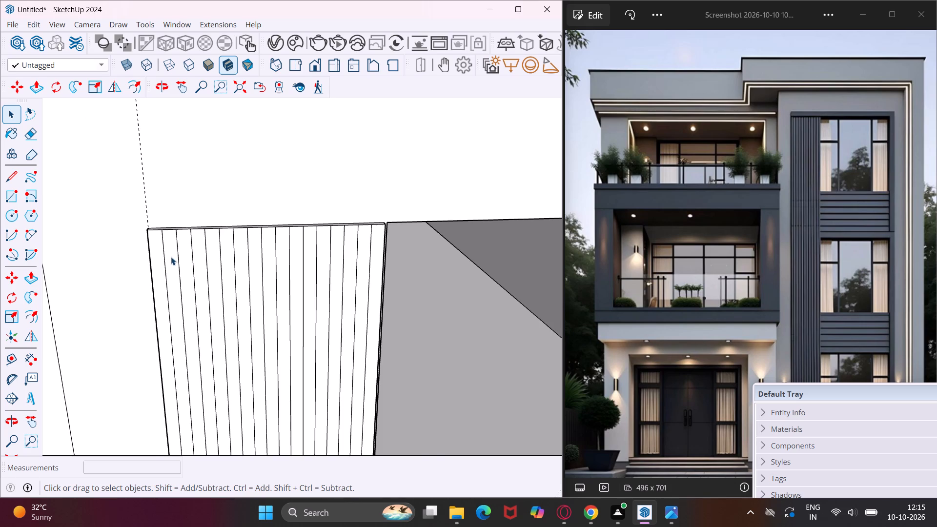
scroll(171, 257, "up", 6)
left_click(171, 257)
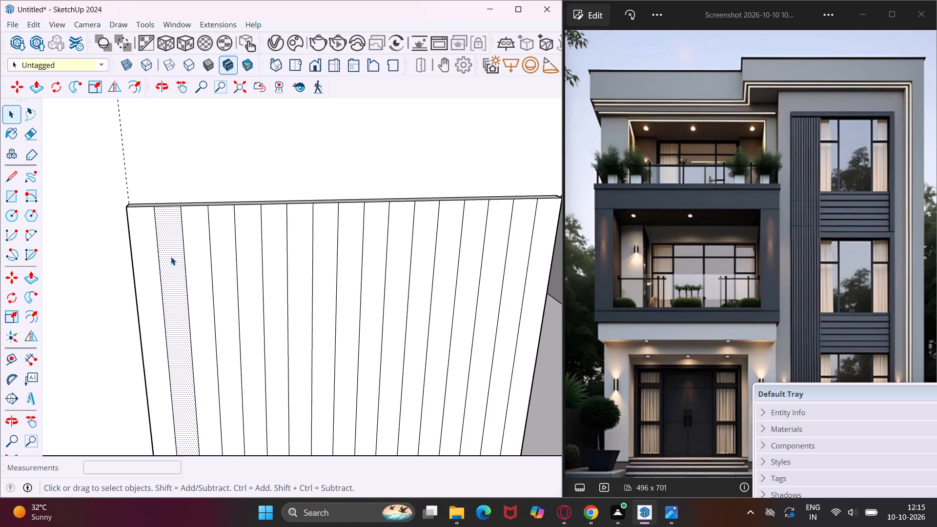
key("p")
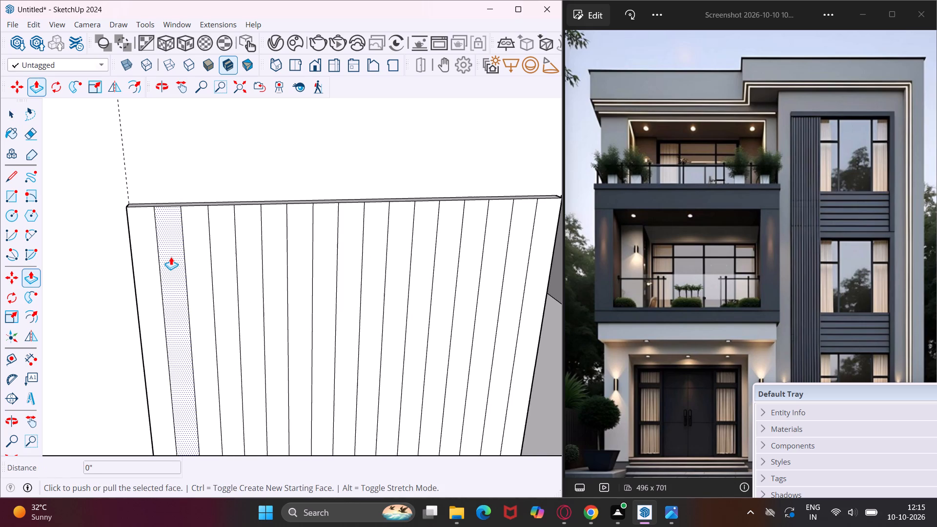
left_click(171, 257)
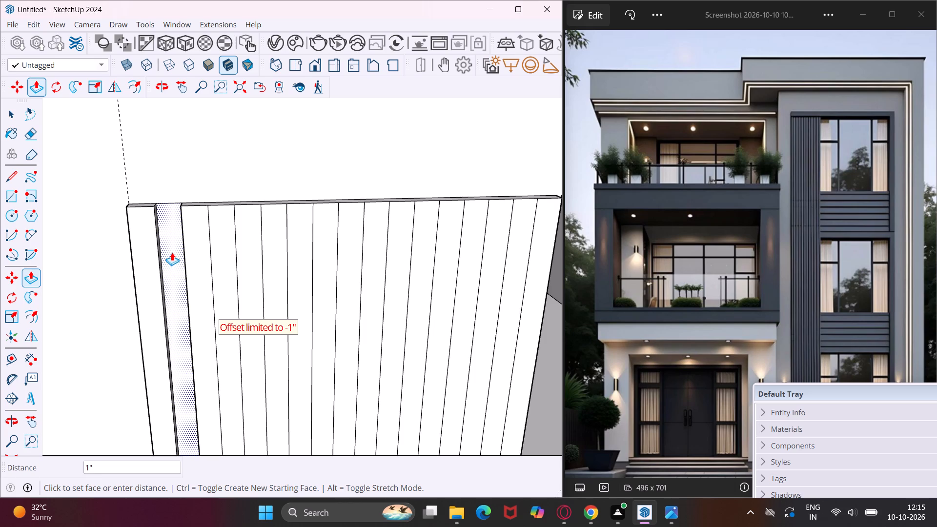
type(".75\"")
key("Return")
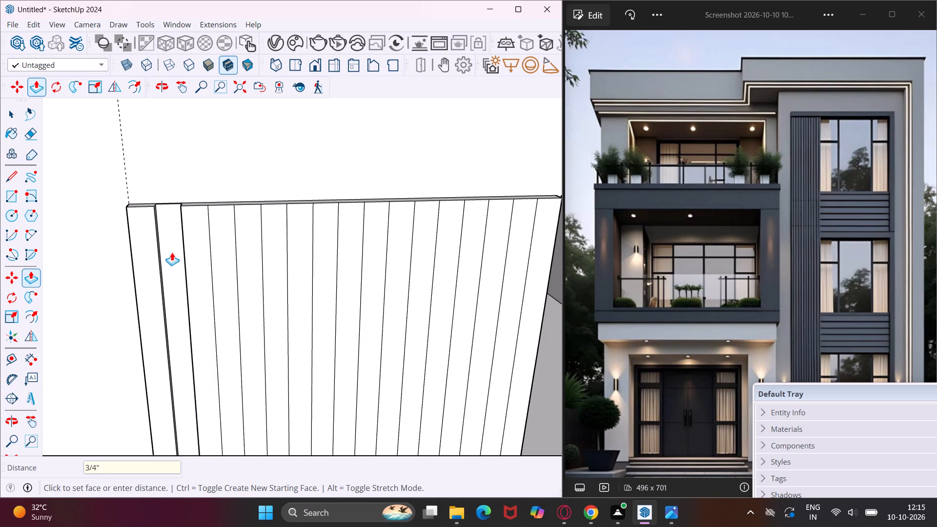
Repeat the same recess on every other remaining strip across the tall panel up to the window opening.
double_click(221, 275)
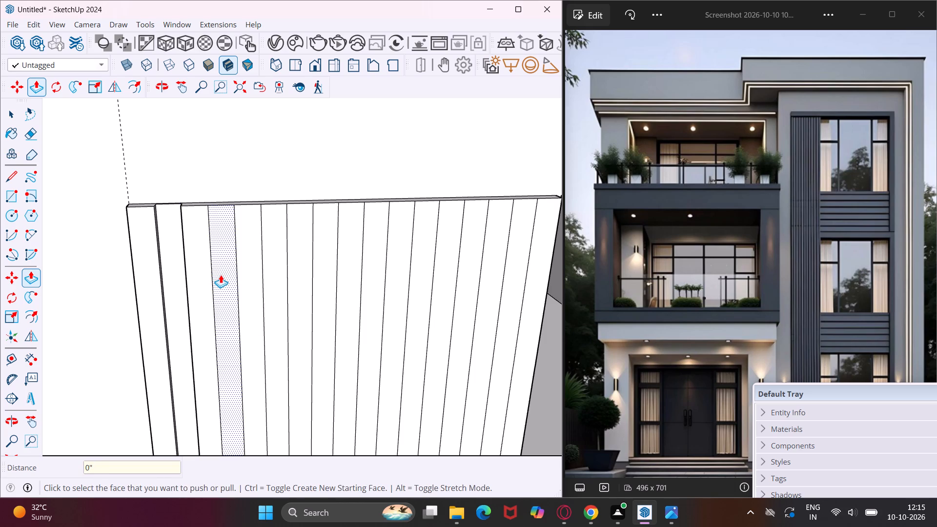
double_click(269, 281)
double_click(325, 281)
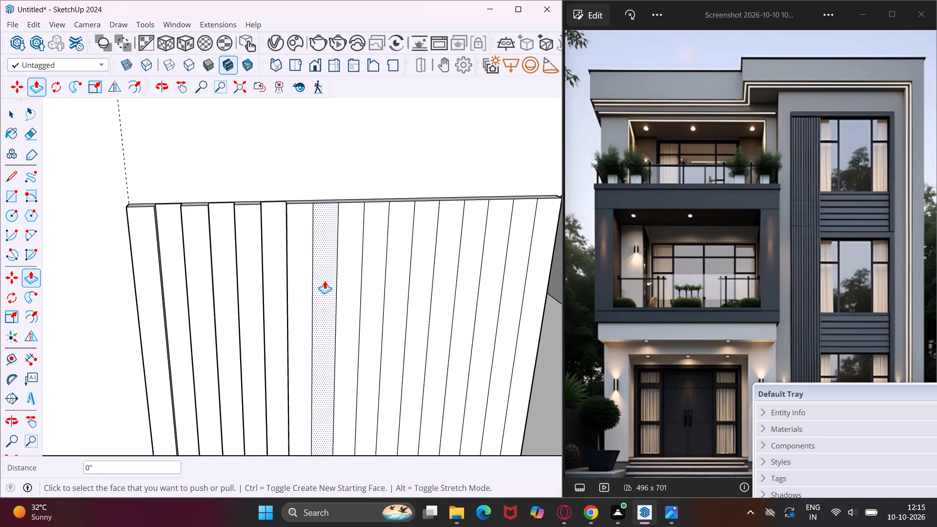
double_click(371, 287)
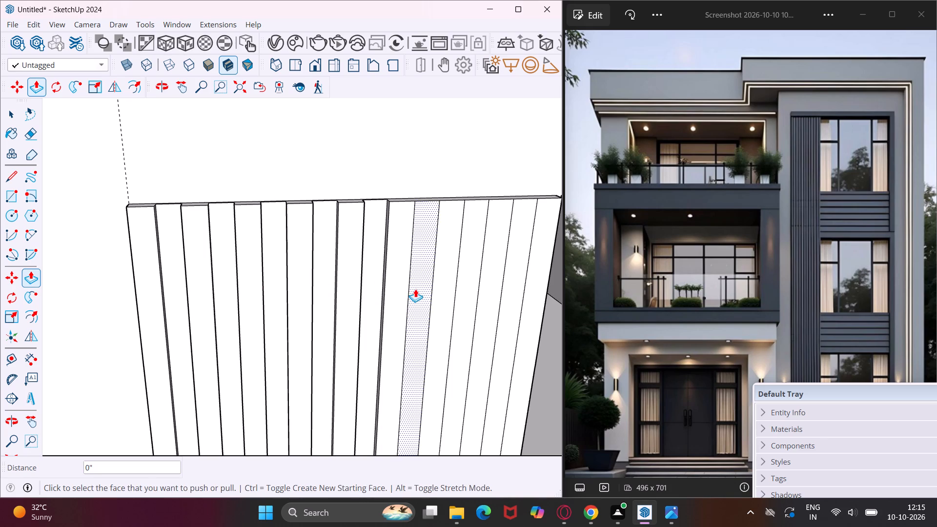
double_click(415, 289)
double_click(469, 292)
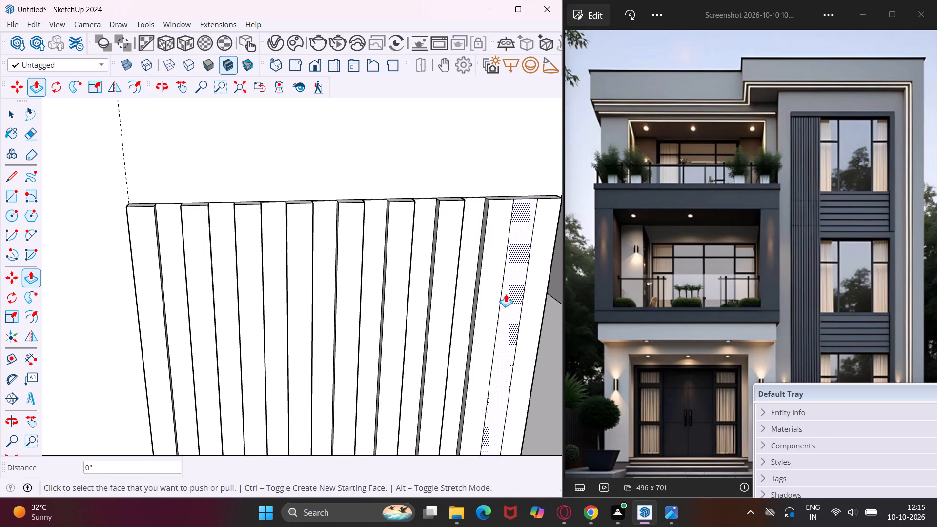
double_click(506, 294)
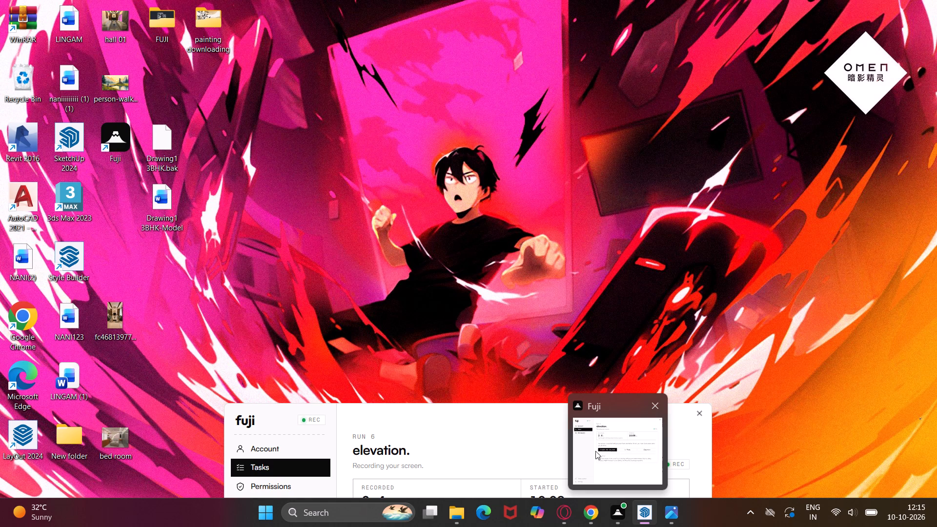
left_click(519, 435)
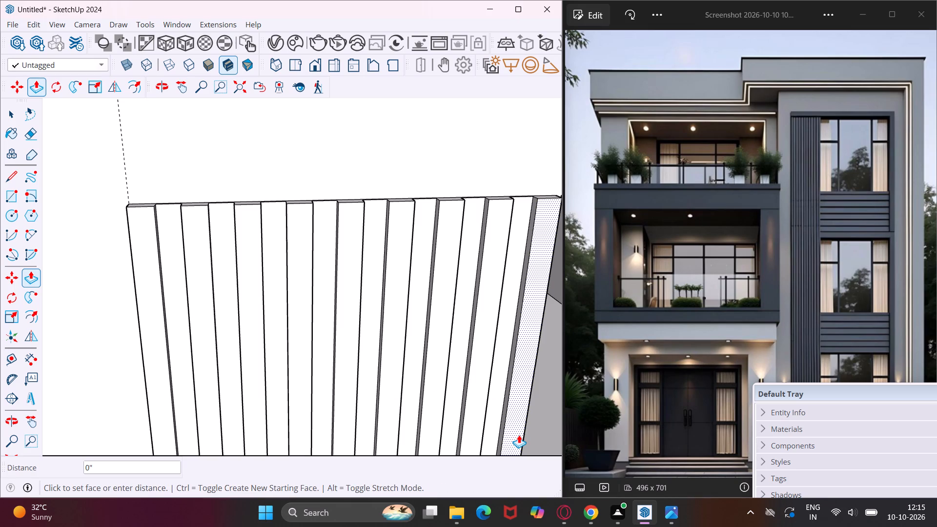
key("Escape")
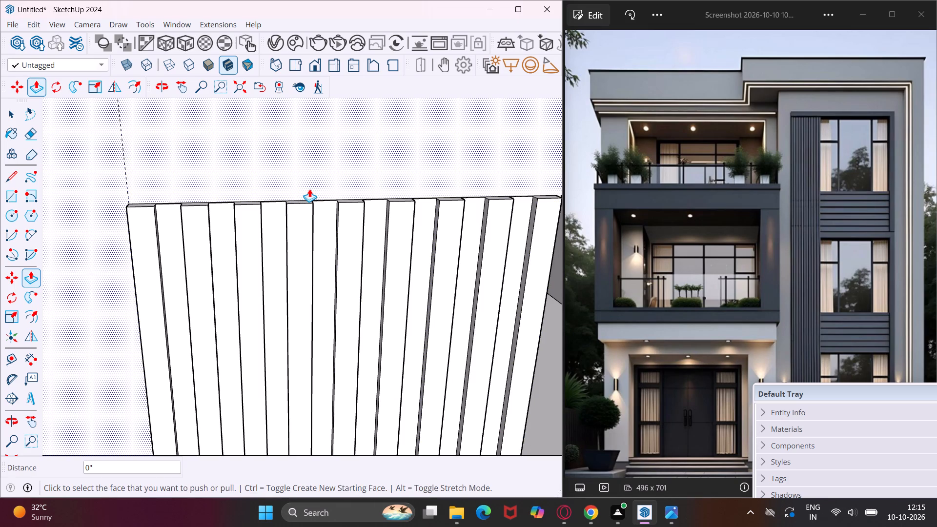
key("Escape")
key("space")
Delete the stray vertical edge segments beside the grooved panel, on the wall band between the top and middle windows.
scroll(309, 189, "down", 4)
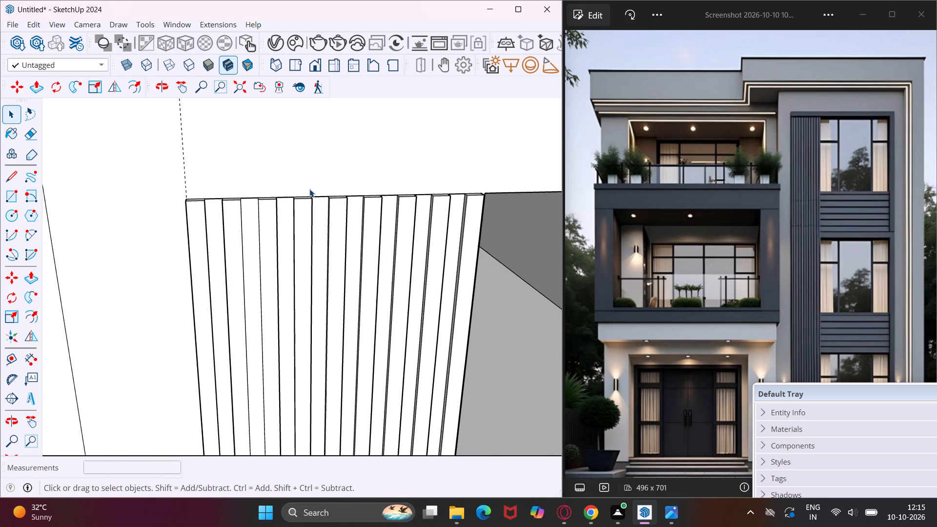
scroll(309, 188, "down", 13)
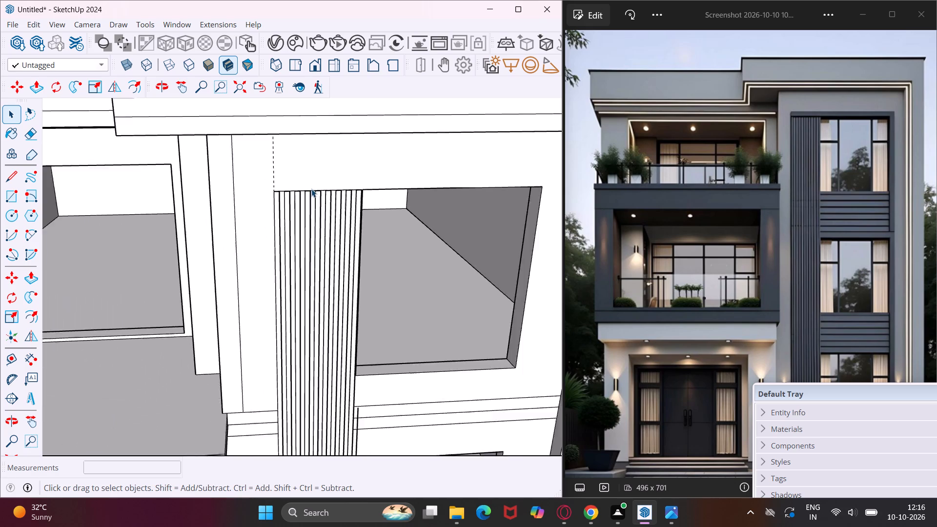
scroll(311, 189, "down", 6)
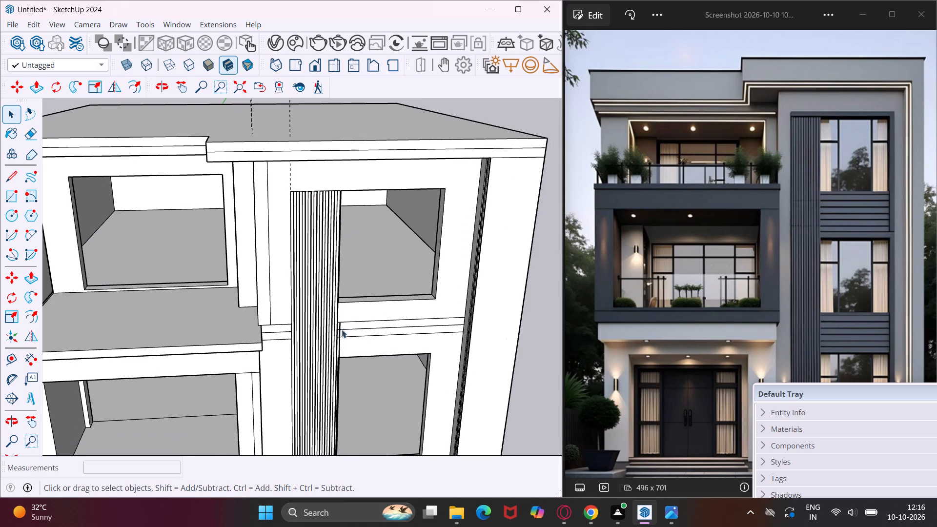
scroll(338, 333, "up", 8)
middle_click_drag(352, 350, 293, 300)
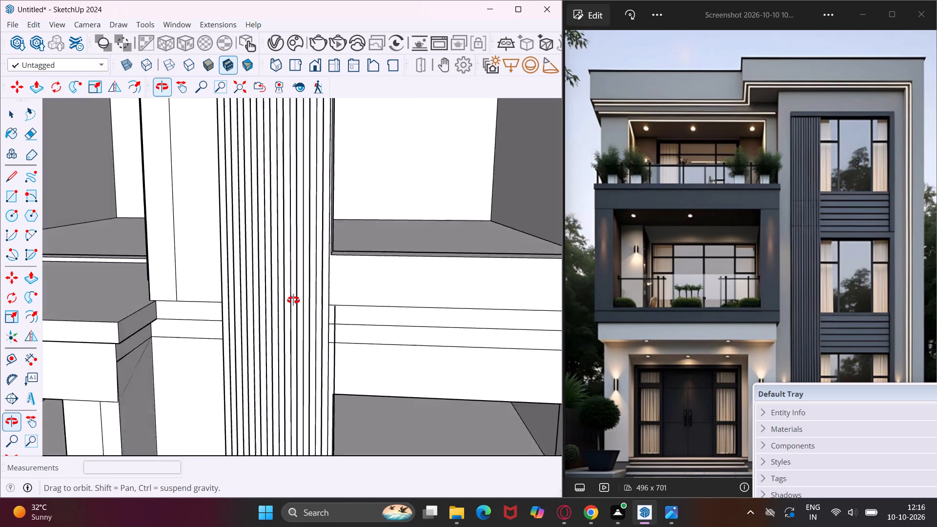
middle_click_drag(293, 300, 201, 234)
scroll(314, 347, "up", 4)
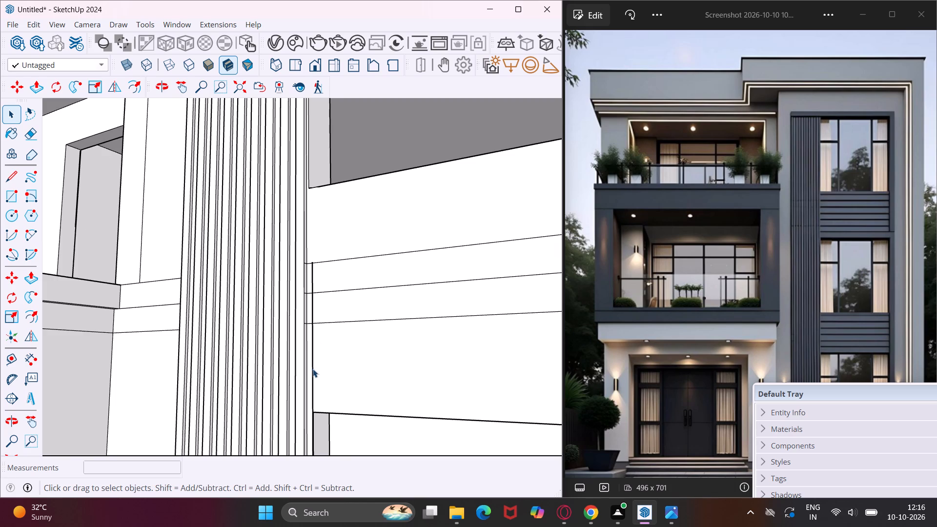
left_click(313, 369)
middle_click_drag(313, 369, 183, 355)
key("Delete")
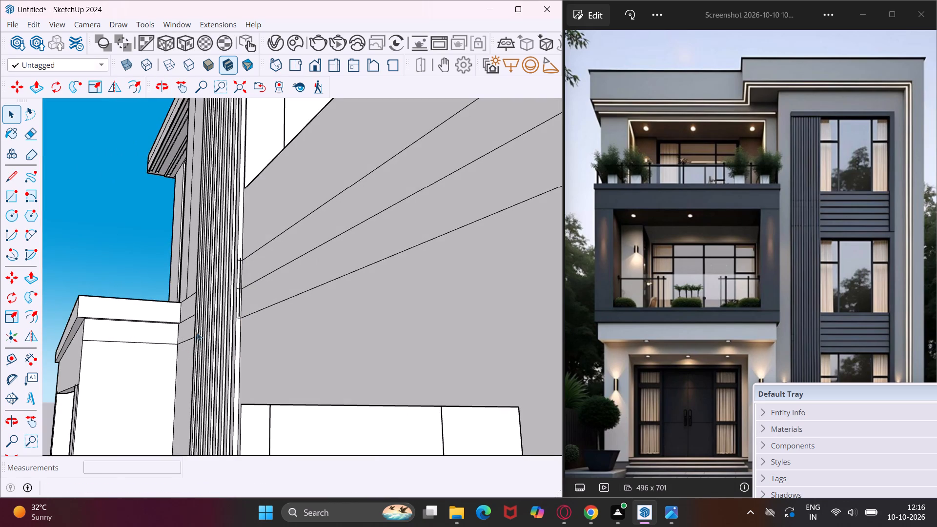
scroll(234, 292, "up", 7)
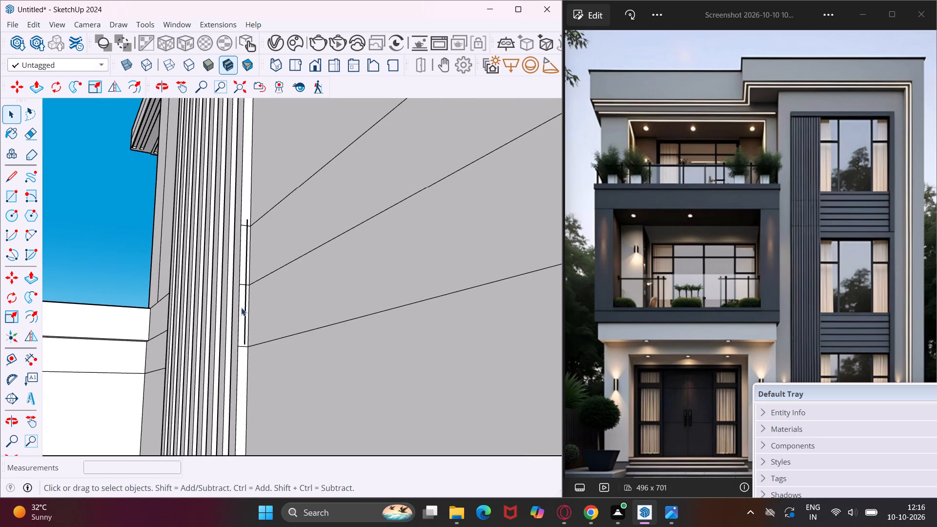
left_click(244, 313)
key("Delete")
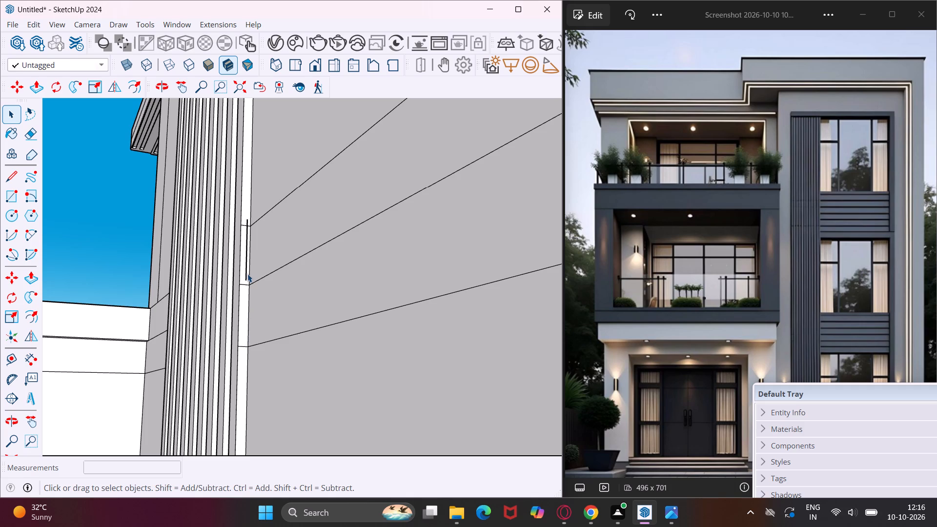
left_click(247, 274)
key("Delete")
Delete the stray vertical edge beside the grooved panel on the wall band between the middle and ground-floor windows.
scroll(252, 256, "down", 12)
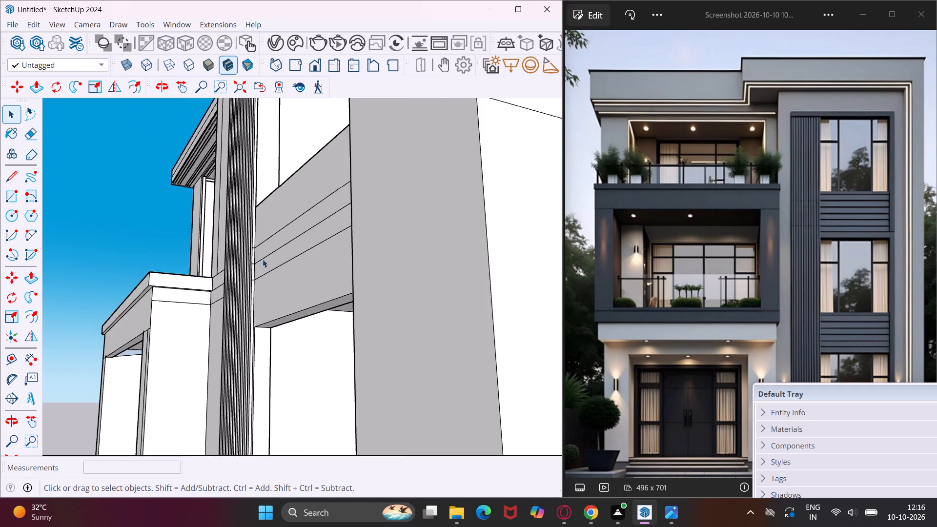
scroll(263, 259, "down", 13)
middle_click_drag(240, 421, 339, 441)
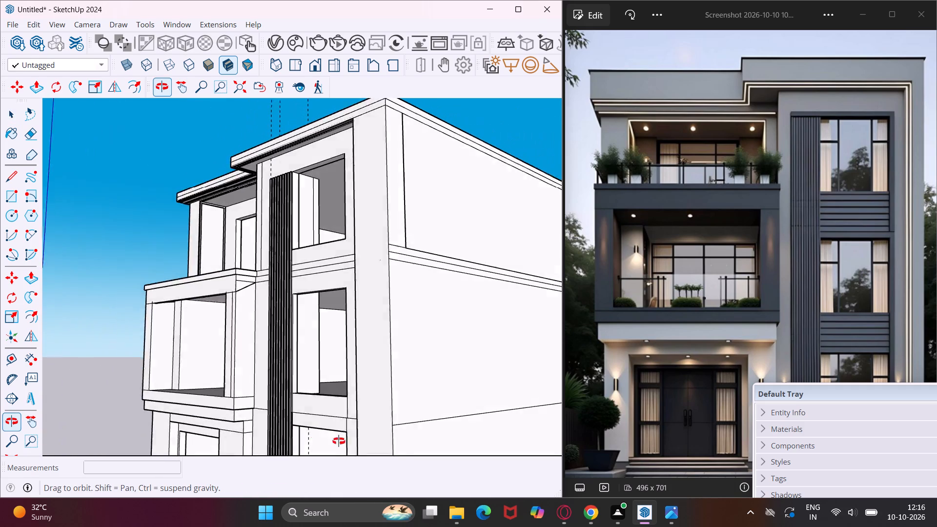
middle_click_drag(339, 441, 358, 446)
scroll(326, 421, "up", 10)
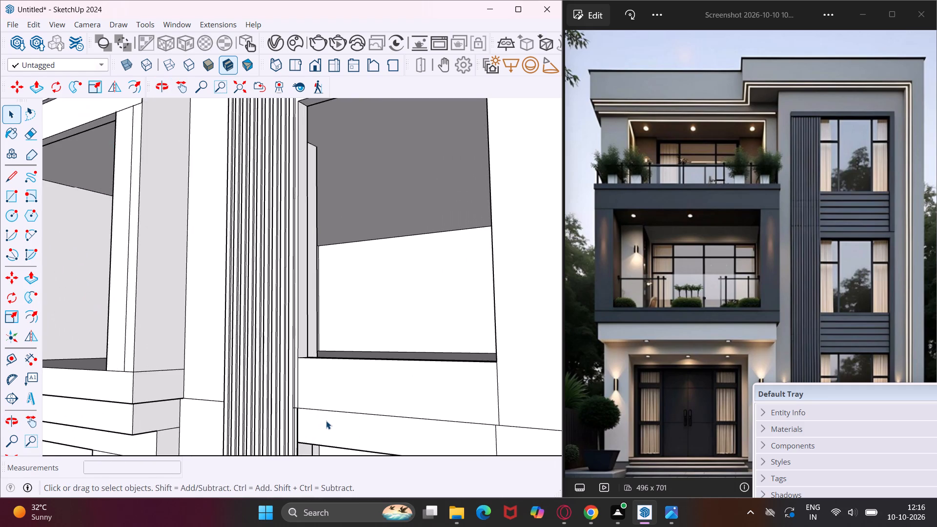
middle_click_drag(326, 421, 545, 430)
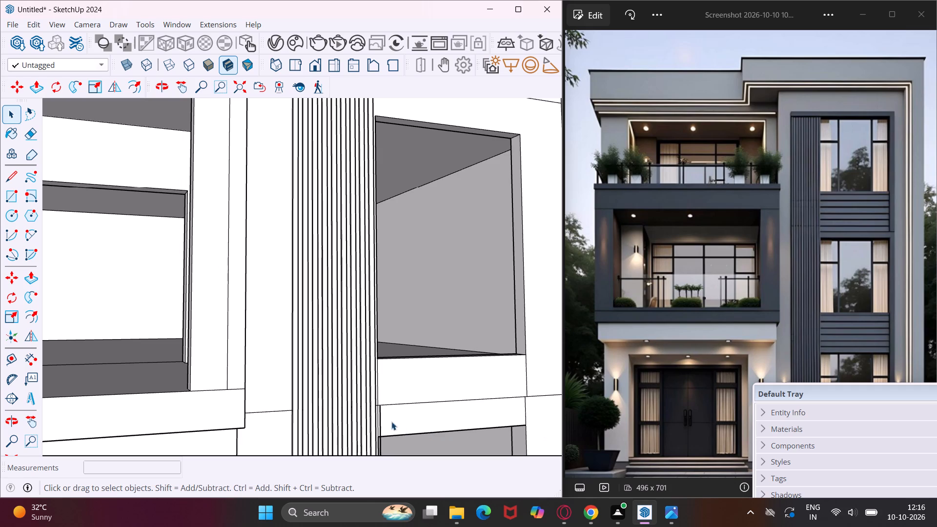
scroll(381, 419, "up", 9)
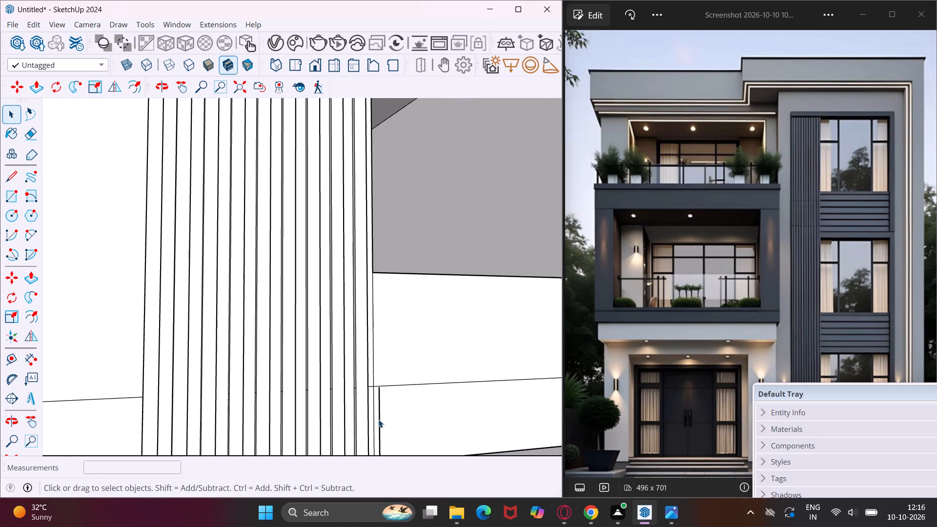
left_click(380, 420)
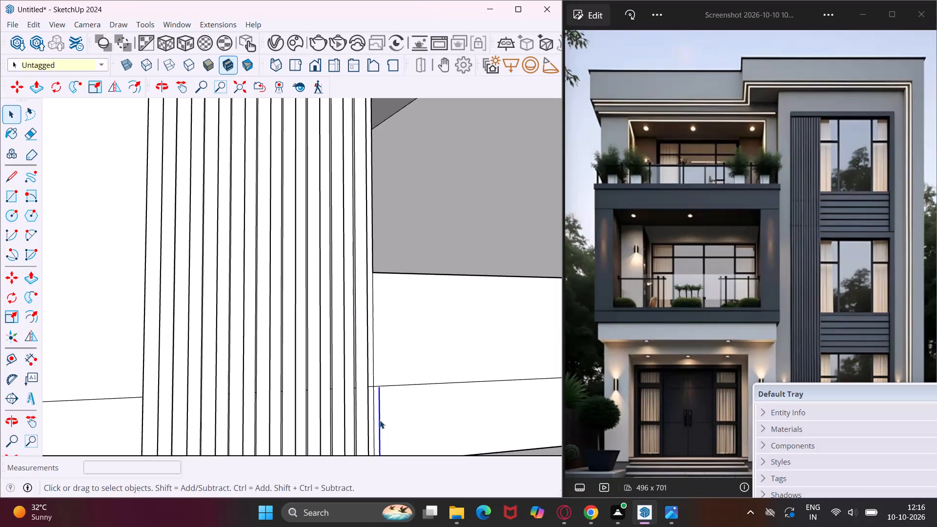
key("Delete")
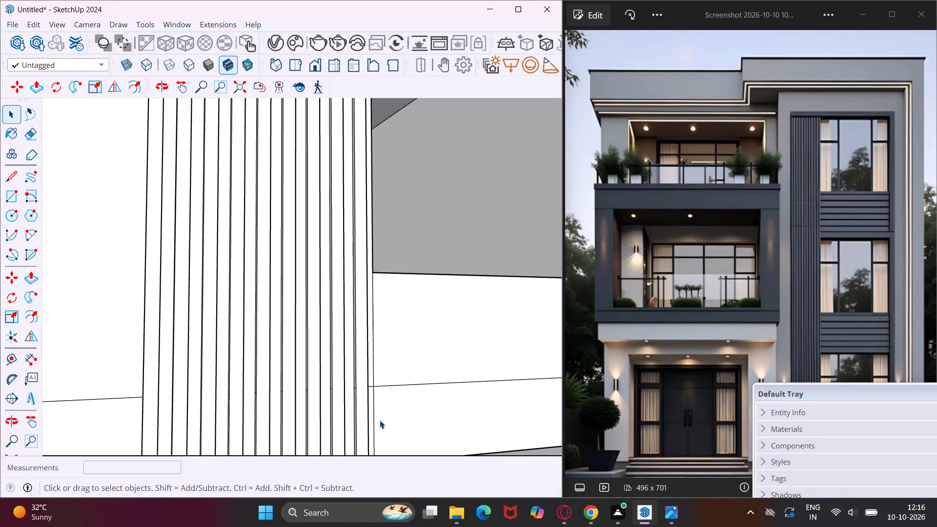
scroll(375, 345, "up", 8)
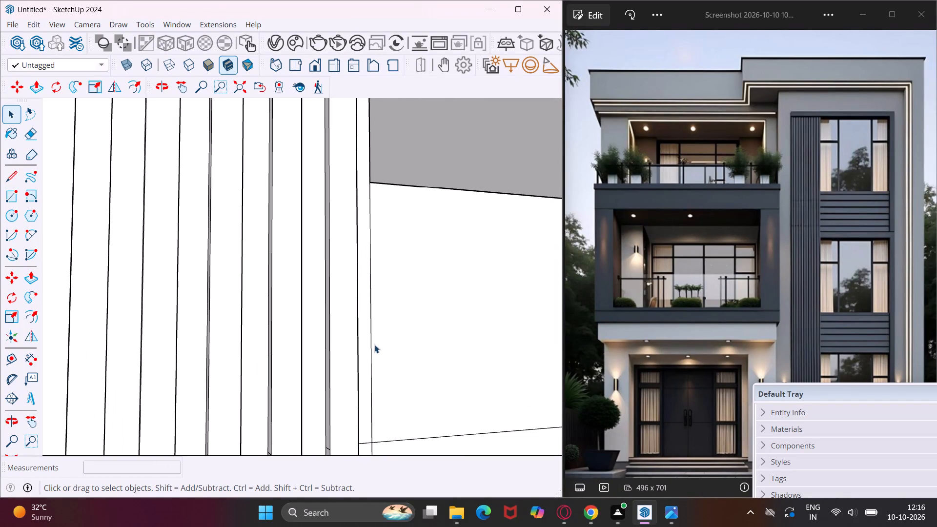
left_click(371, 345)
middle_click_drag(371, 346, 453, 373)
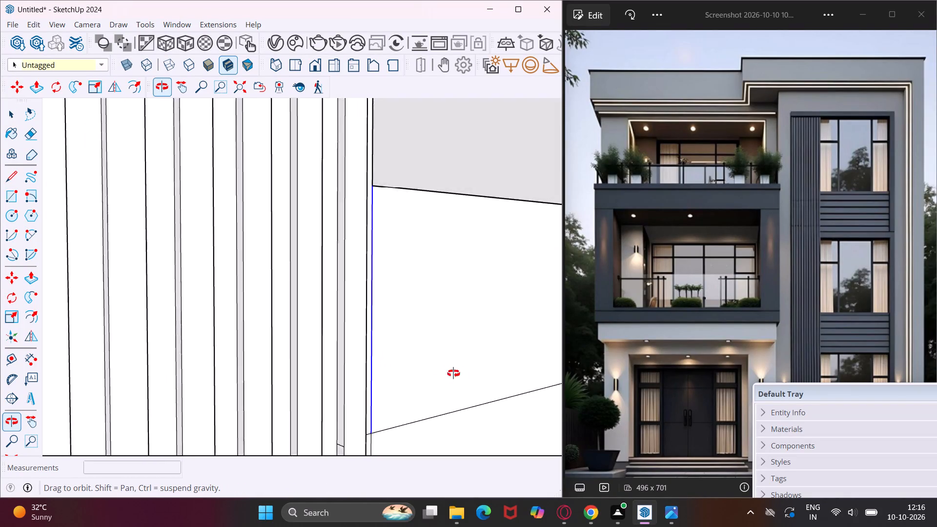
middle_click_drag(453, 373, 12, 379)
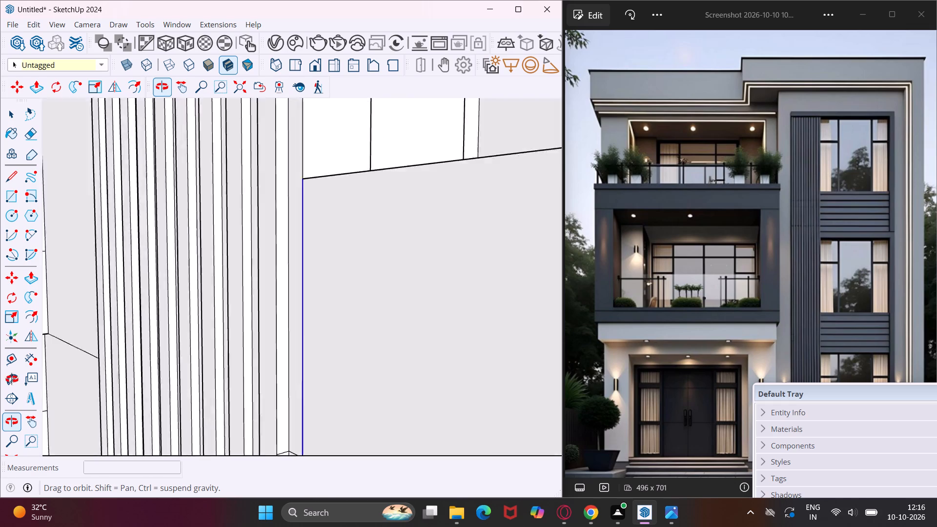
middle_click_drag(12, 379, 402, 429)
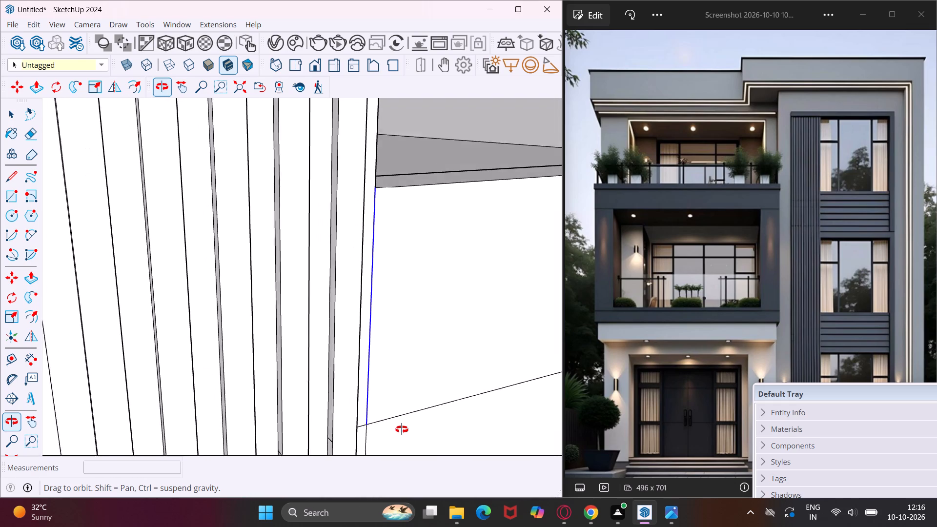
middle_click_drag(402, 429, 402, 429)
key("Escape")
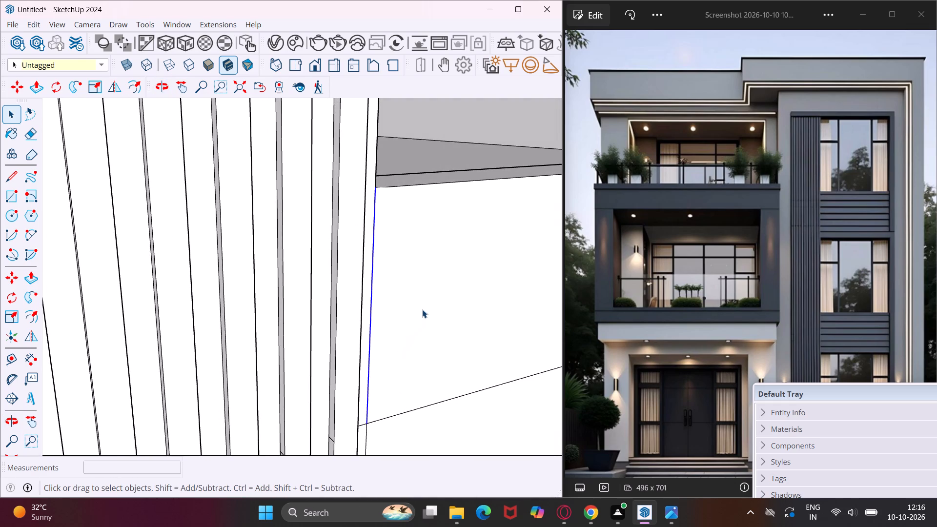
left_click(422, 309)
Delete the stray short edge at the base of the grooved panel, next to the ground-floor opening.
scroll(417, 297, "down", 18)
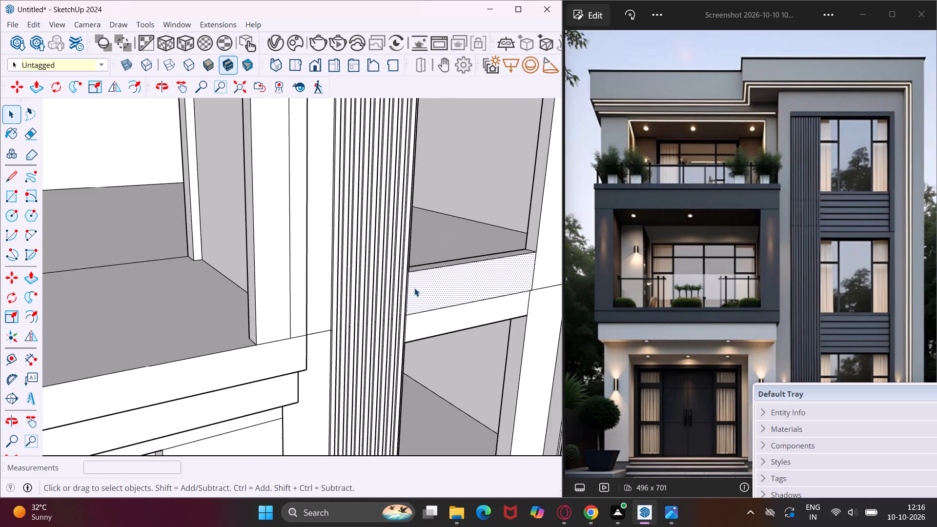
scroll(414, 288, "down", 11)
left_click(443, 413)
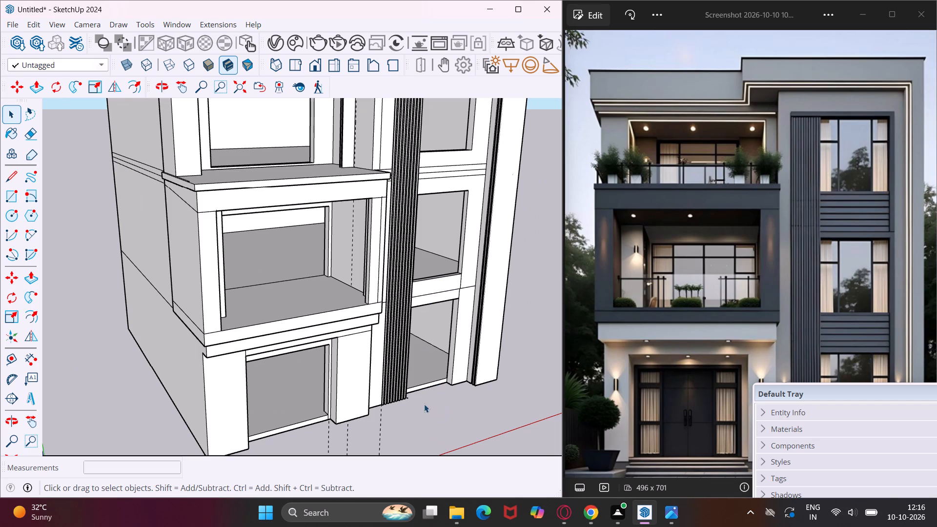
scroll(409, 400, "up", 20)
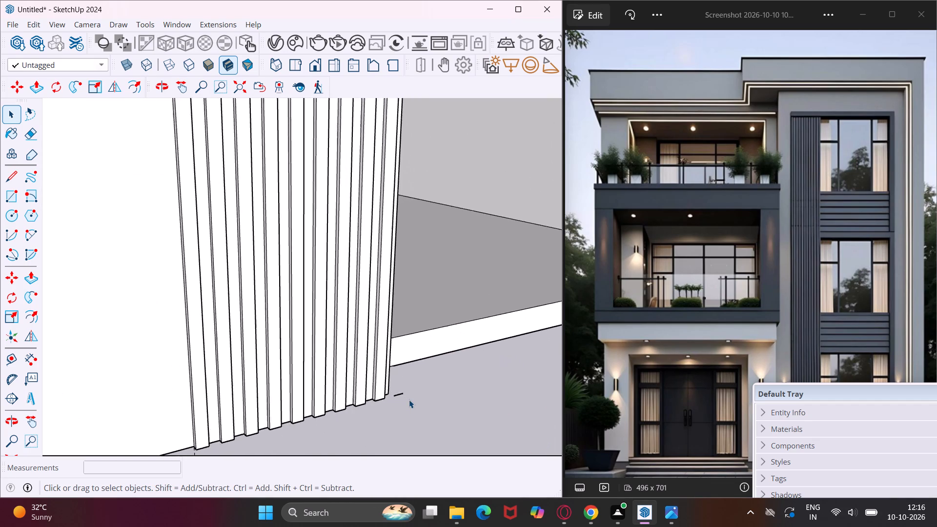
scroll(409, 400, "up", 2)
left_click(394, 391)
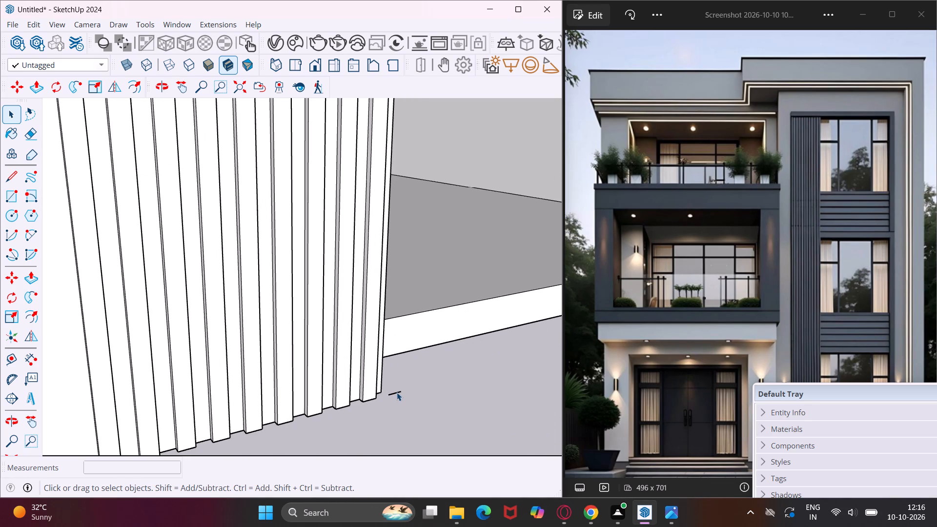
left_click(397, 392)
key("Delete")
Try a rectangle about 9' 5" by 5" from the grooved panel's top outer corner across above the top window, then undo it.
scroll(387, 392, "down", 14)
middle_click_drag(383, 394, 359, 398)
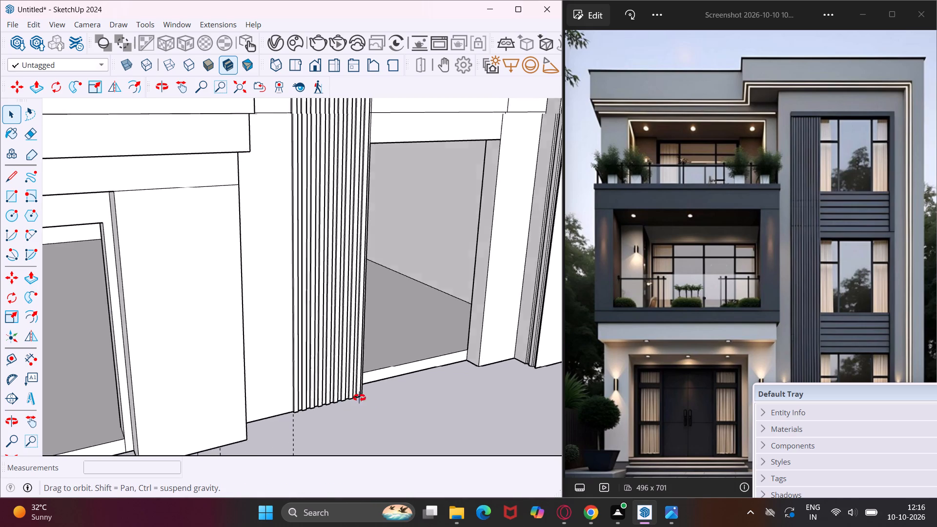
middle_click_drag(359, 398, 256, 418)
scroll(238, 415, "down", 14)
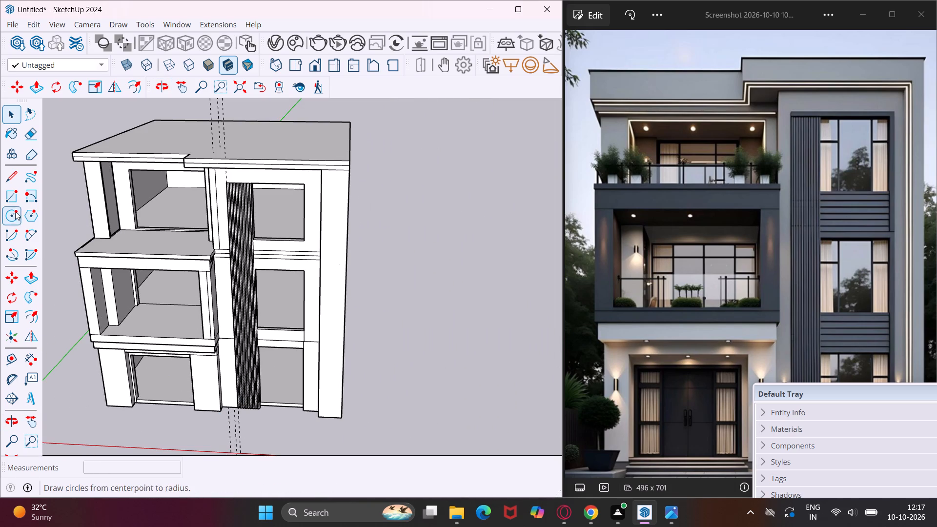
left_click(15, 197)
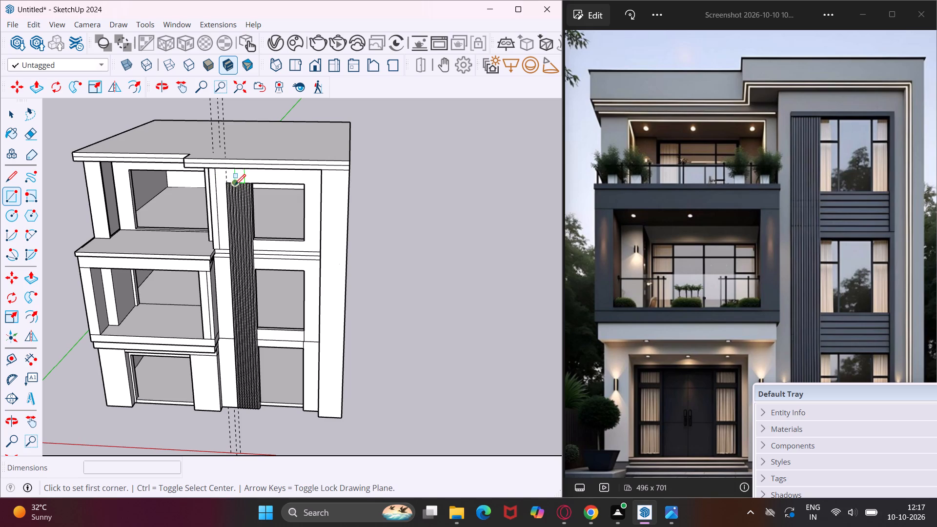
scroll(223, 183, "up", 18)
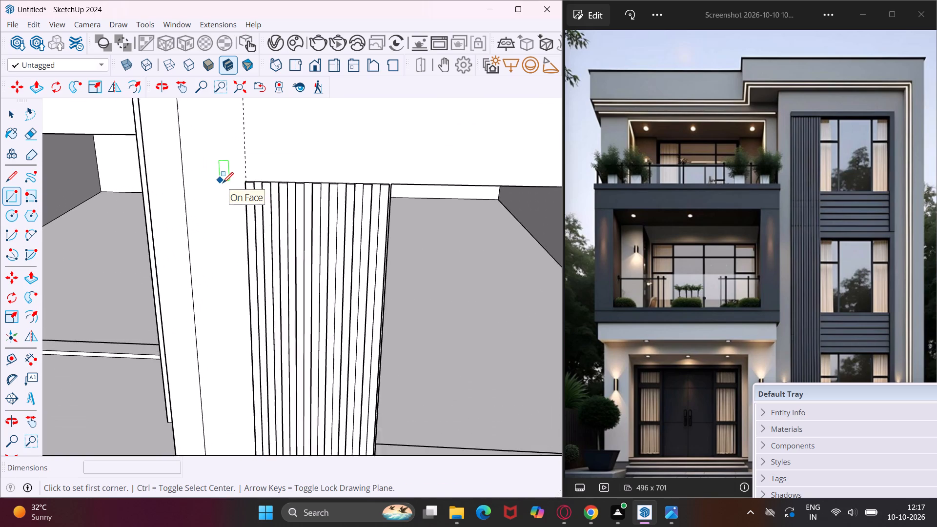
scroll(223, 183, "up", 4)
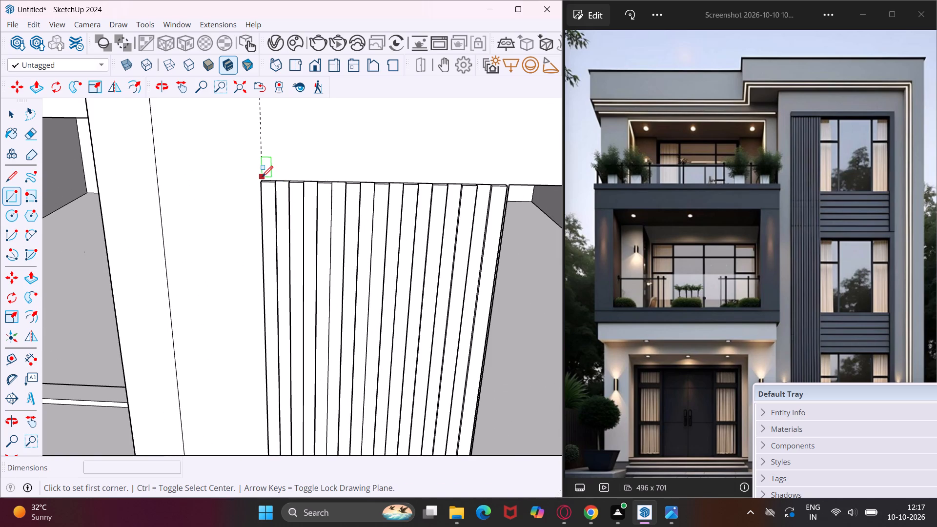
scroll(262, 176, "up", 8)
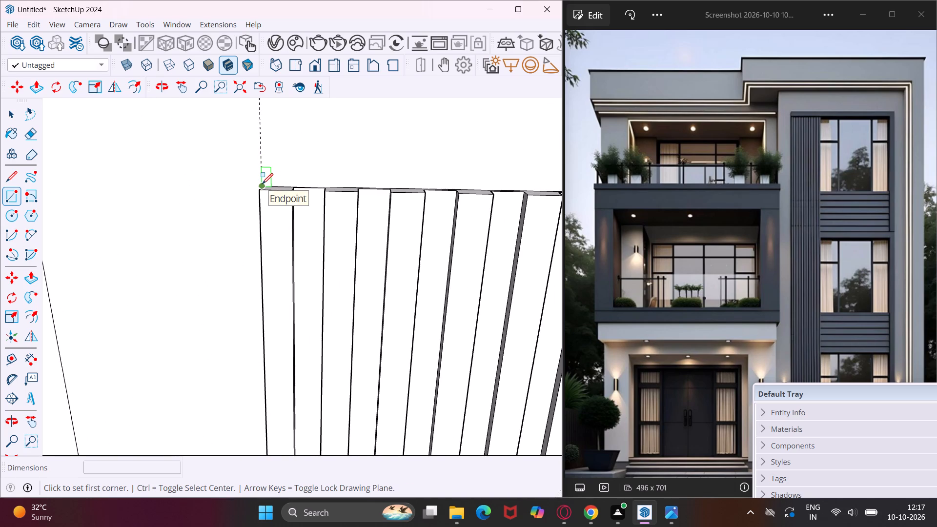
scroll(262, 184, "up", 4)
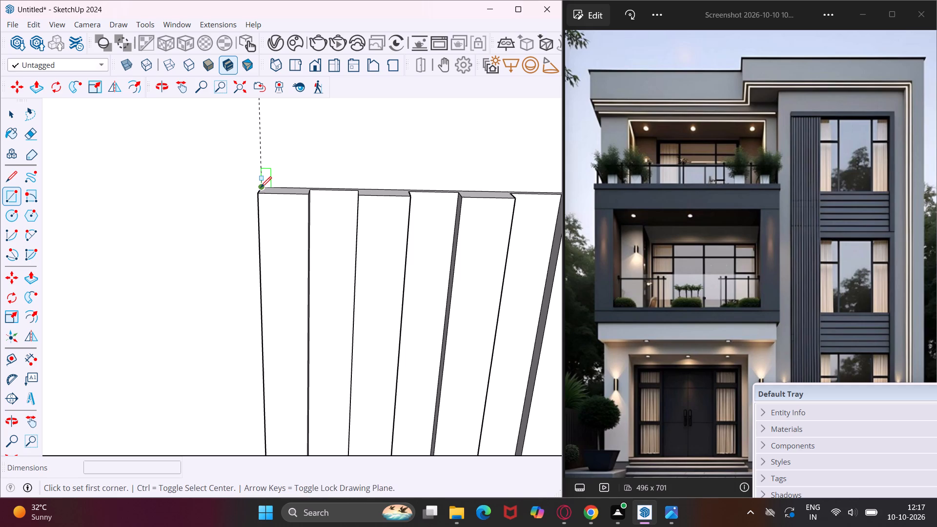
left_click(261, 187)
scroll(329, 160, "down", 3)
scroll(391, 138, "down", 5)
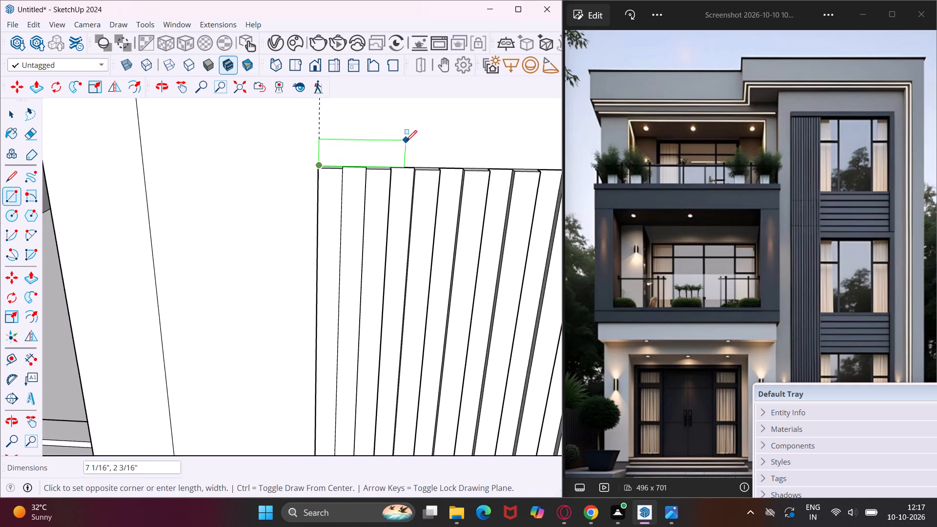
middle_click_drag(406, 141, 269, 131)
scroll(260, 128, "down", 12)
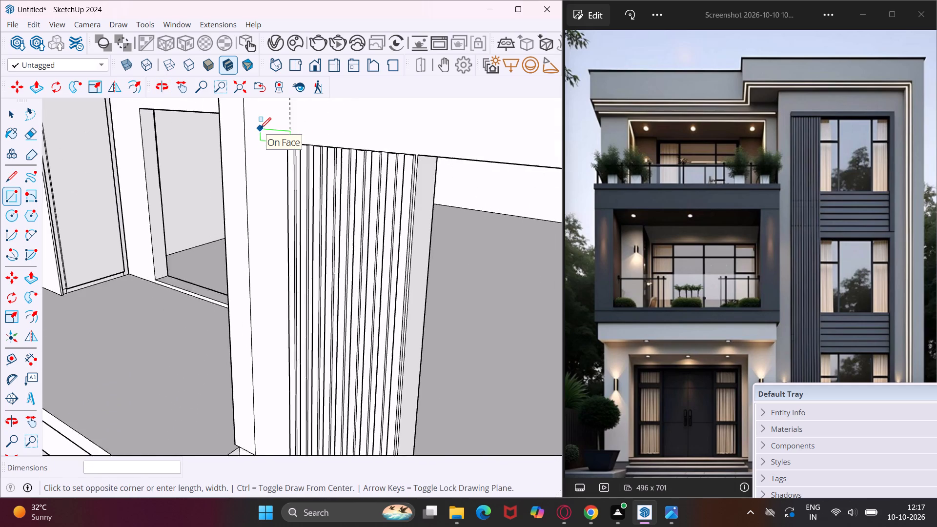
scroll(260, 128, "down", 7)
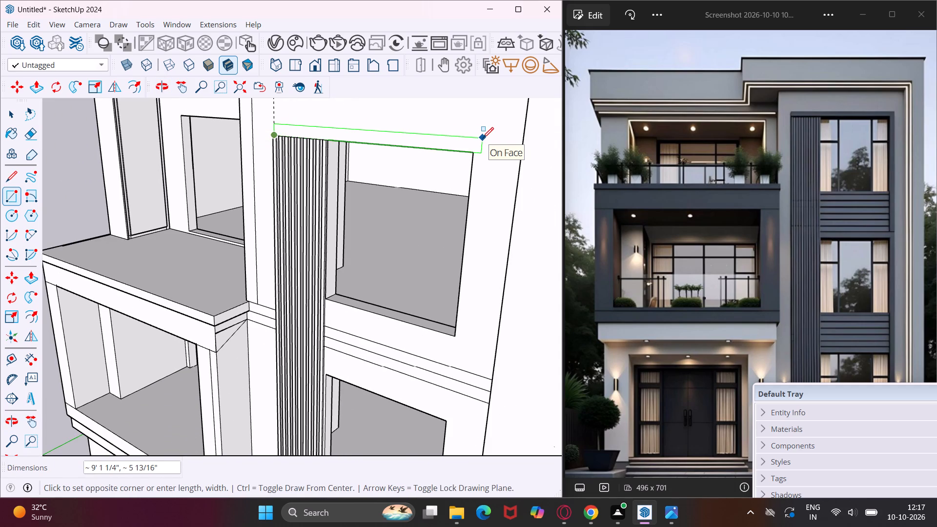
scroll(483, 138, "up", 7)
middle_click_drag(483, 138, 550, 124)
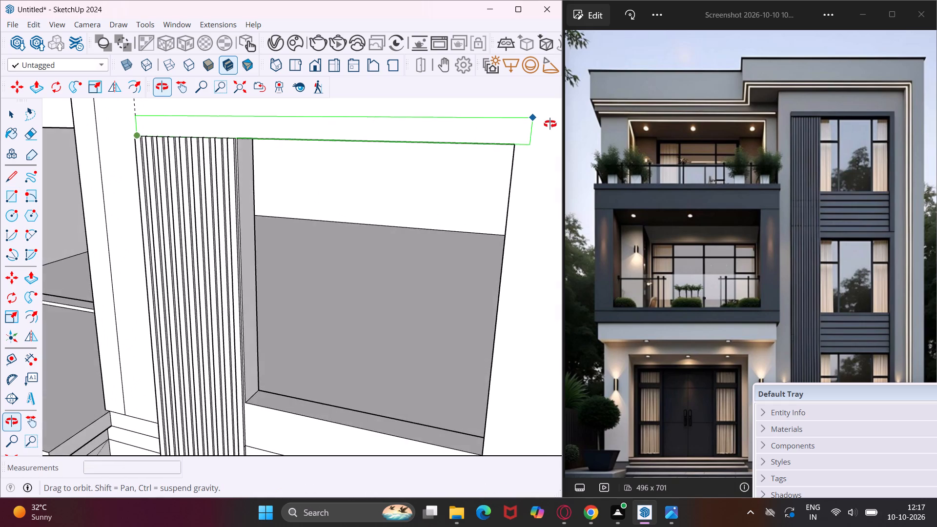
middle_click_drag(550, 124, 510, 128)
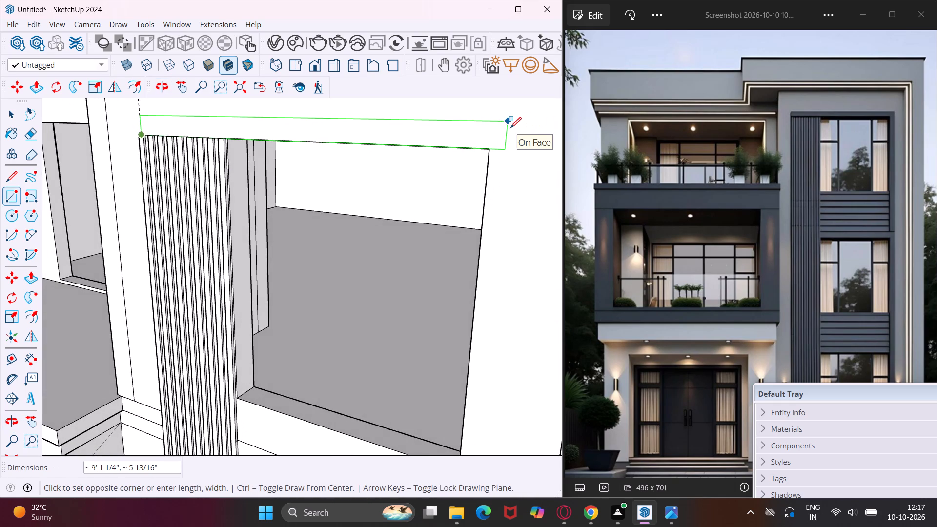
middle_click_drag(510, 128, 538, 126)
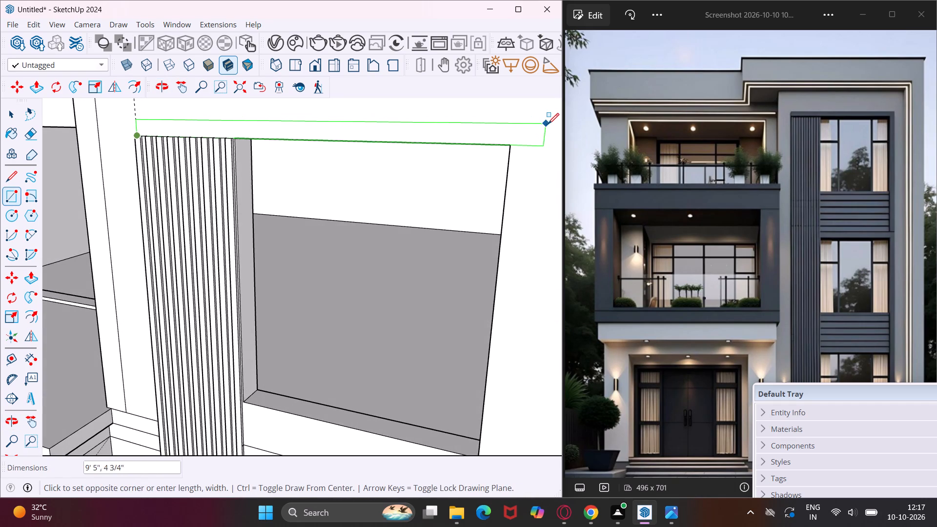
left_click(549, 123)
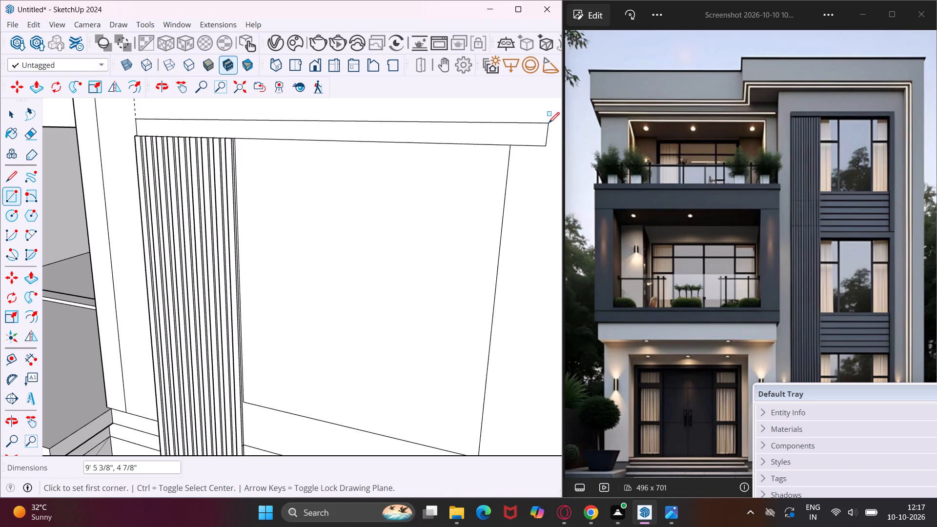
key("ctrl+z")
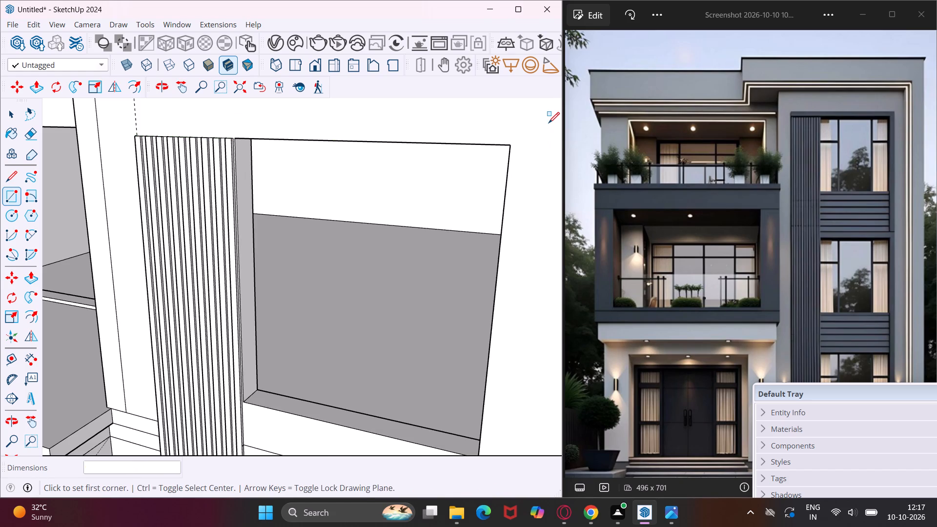
Draw a horizontal rectangle about 9' 4 5/8" by 3 9/16" just above the grooved panel and top window, starting on the dashed guide line.
middle_click_drag(170, 125, 194, 137)
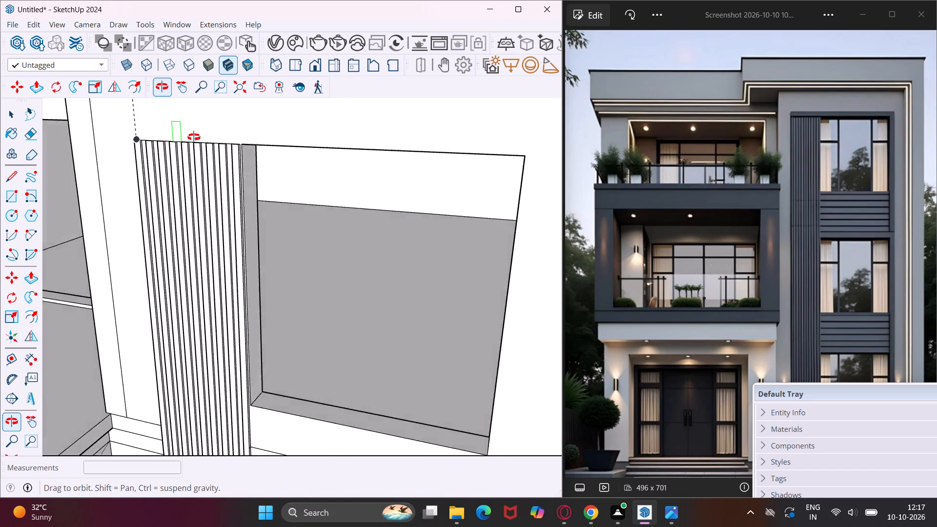
middle_click_drag(194, 137, 365, 189)
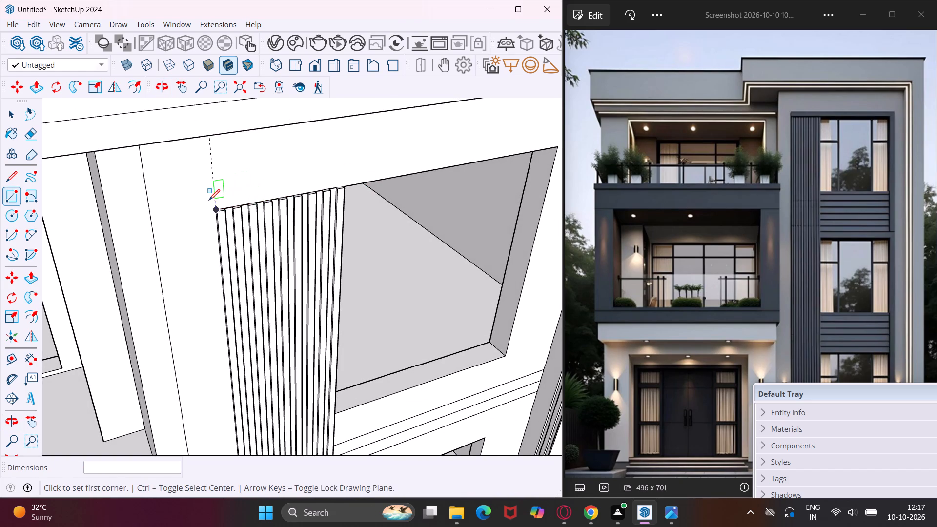
scroll(208, 200, "up", 12)
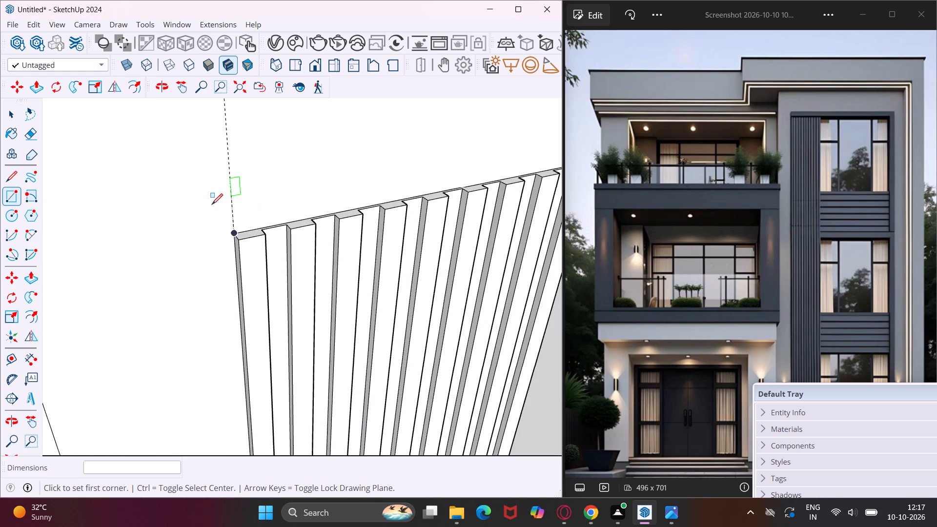
left_click(233, 223)
middle_click_drag(374, 171, 168, 164)
scroll(164, 164, "down", 10)
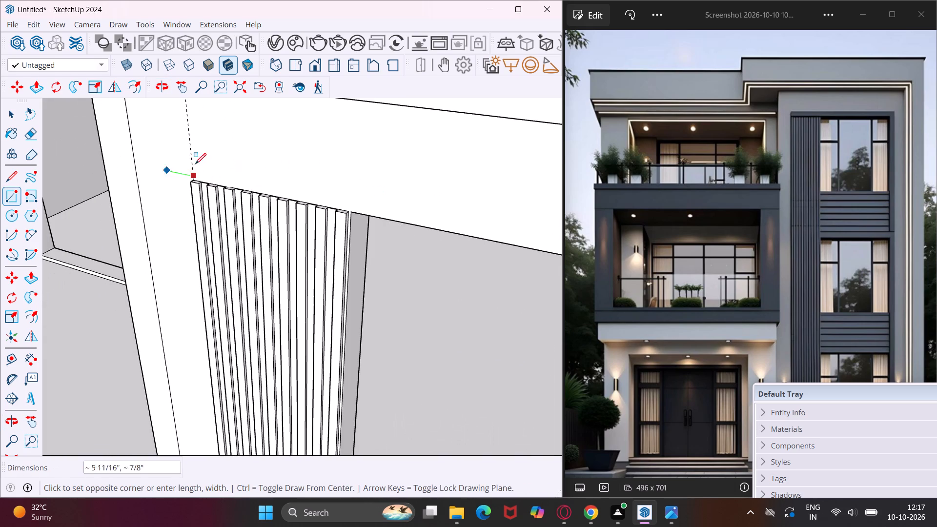
middle_click_drag(457, 189, 380, 170)
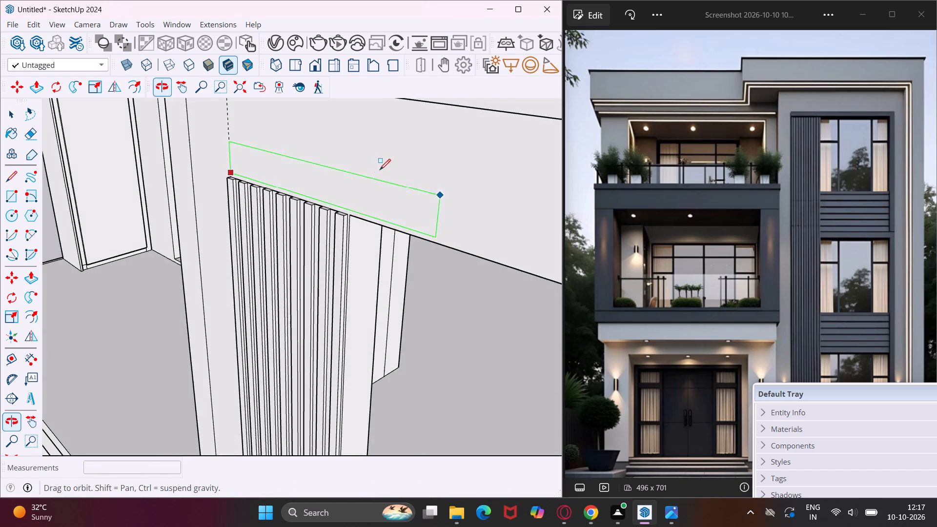
scroll(376, 169, "down", 14)
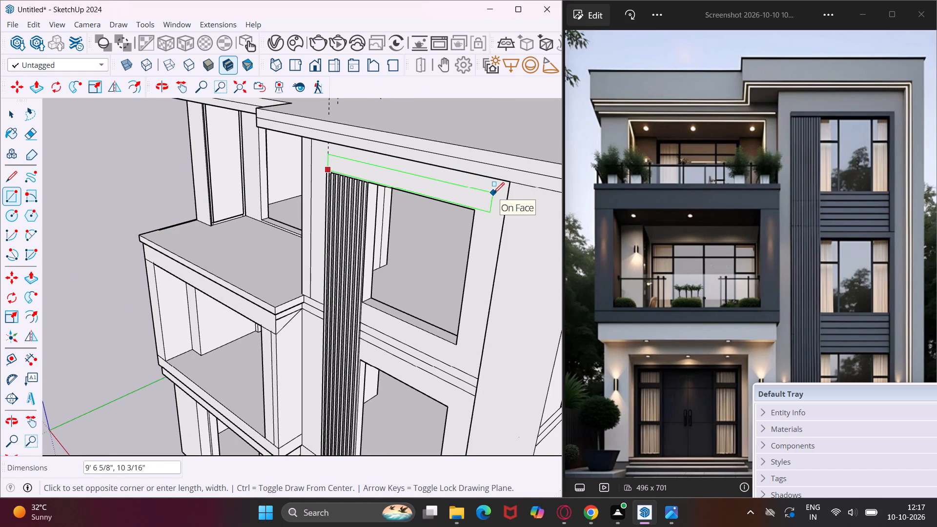
scroll(493, 193, "up", 4)
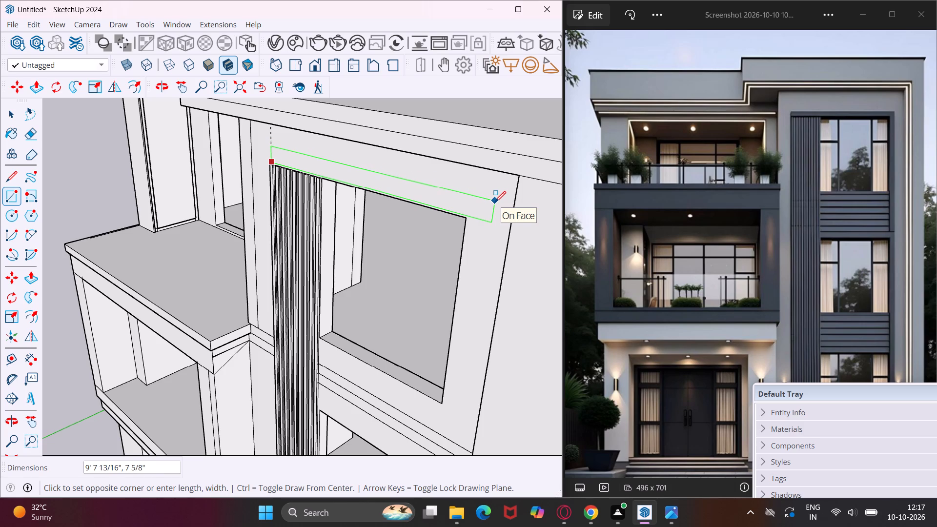
middle_click_drag(489, 208, 489, 208)
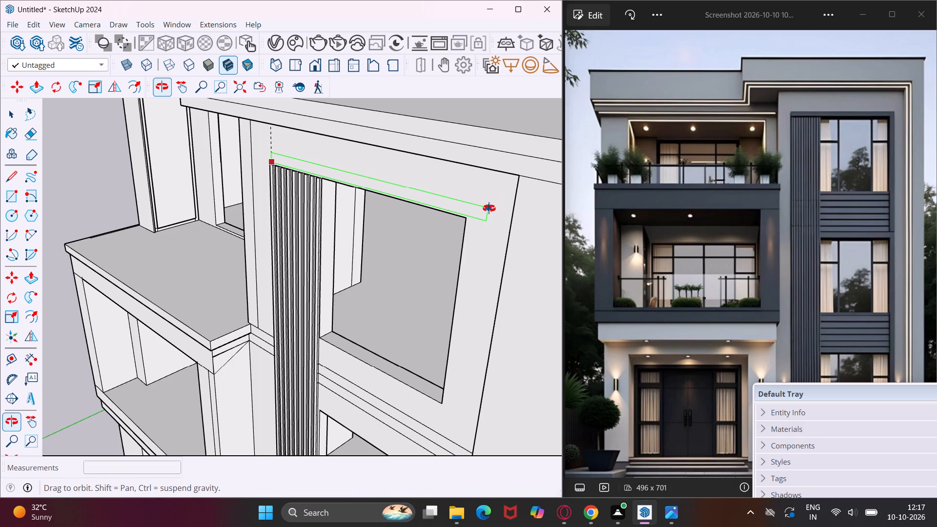
middle_click_drag(489, 208, 558, 189)
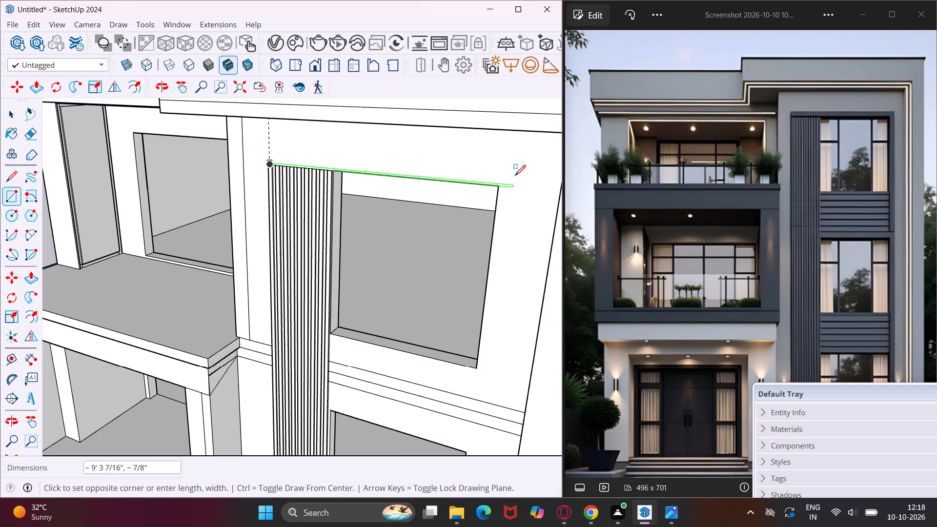
scroll(514, 172, "up", 8)
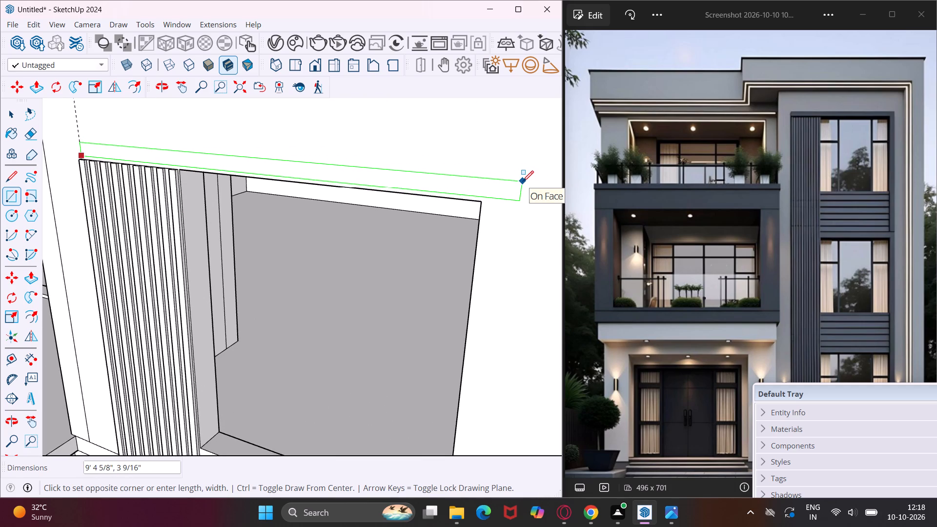
left_click(523, 182)
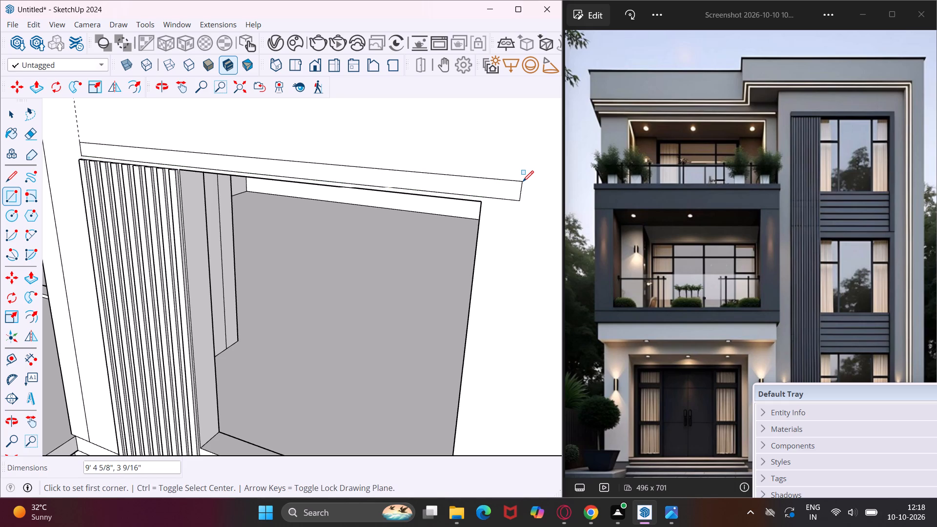
Draw a vertical rectangle about 6 5/8" by 30' 8" beside the stacked windows, from the top strip's lower edge down to the wall base.
middle_click_drag(516, 223, 570, 223)
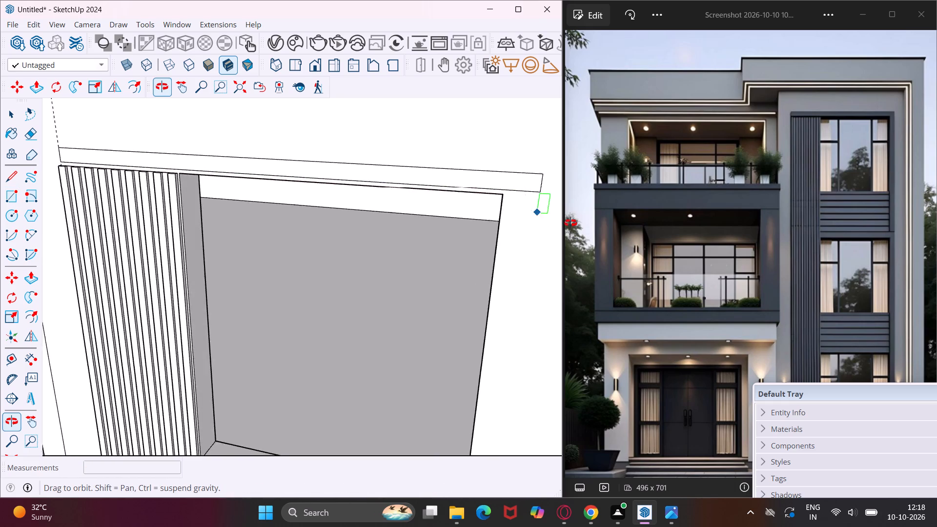
middle_click_drag(570, 223, 594, 223)
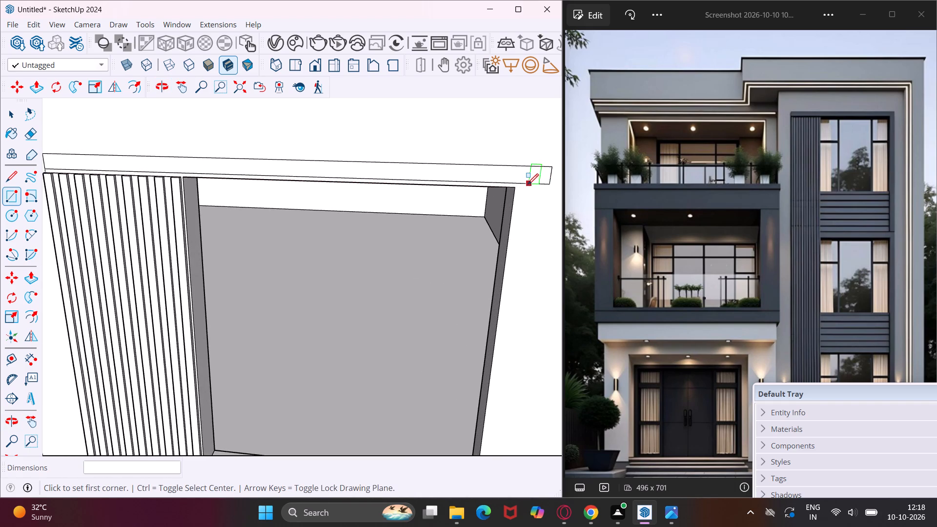
left_click(521, 185)
scroll(536, 223, "down", 3)
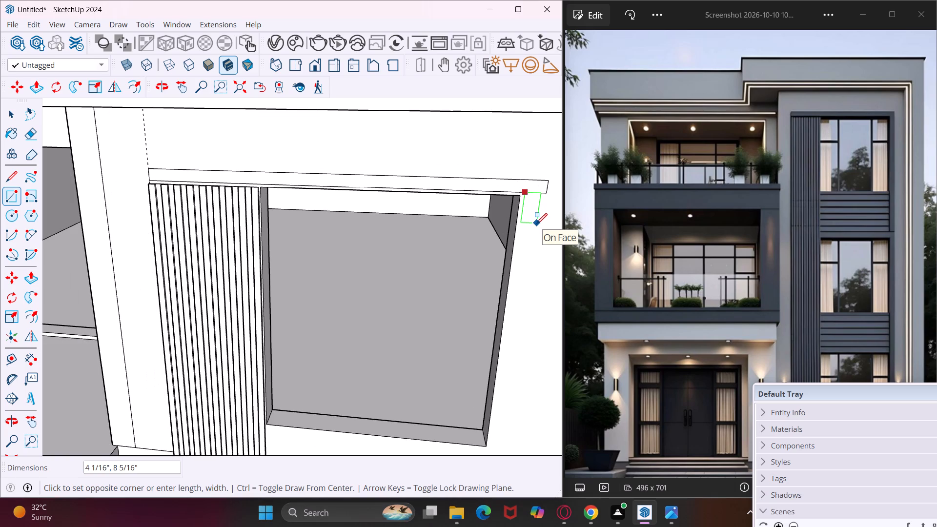
scroll(536, 224, "down", 1)
middle_click_drag(536, 224, 473, 210)
scroll(472, 208, "down", 6)
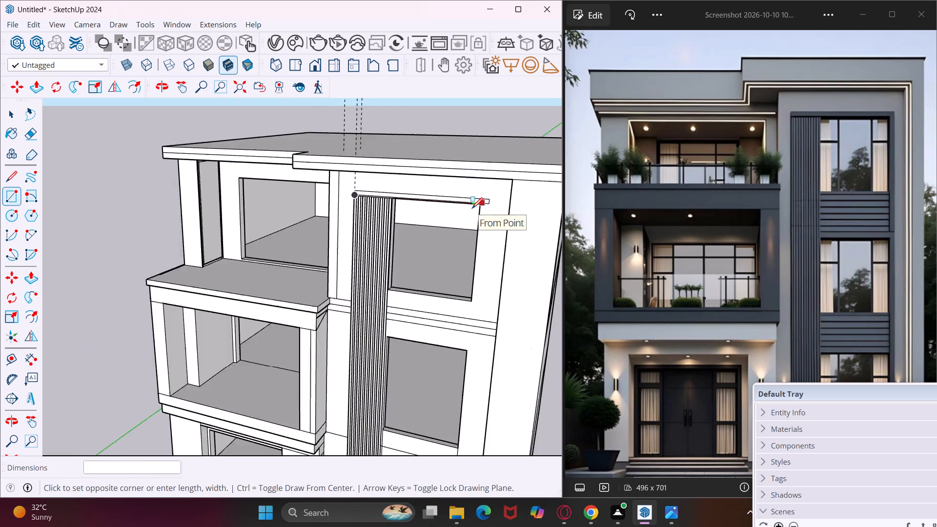
scroll(472, 208, "down", 11)
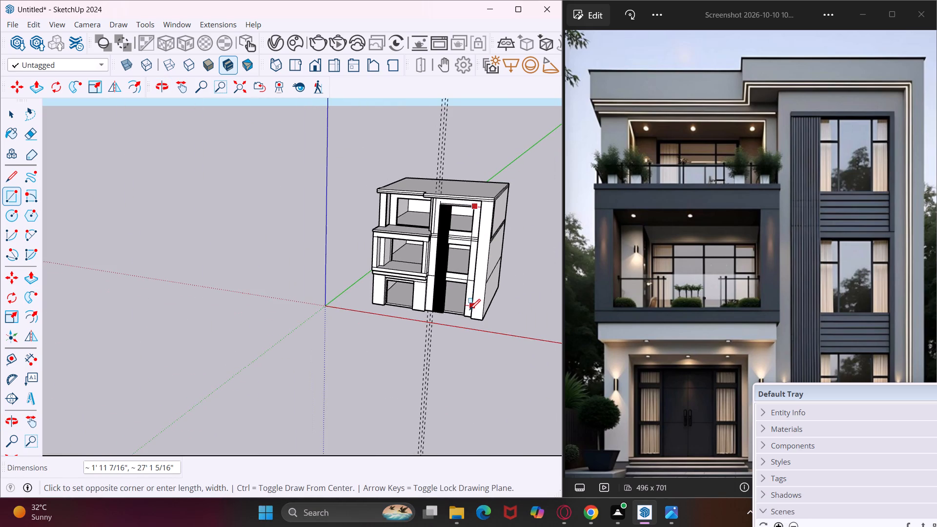
scroll(469, 312, "up", 20)
scroll(469, 312, "up", 5)
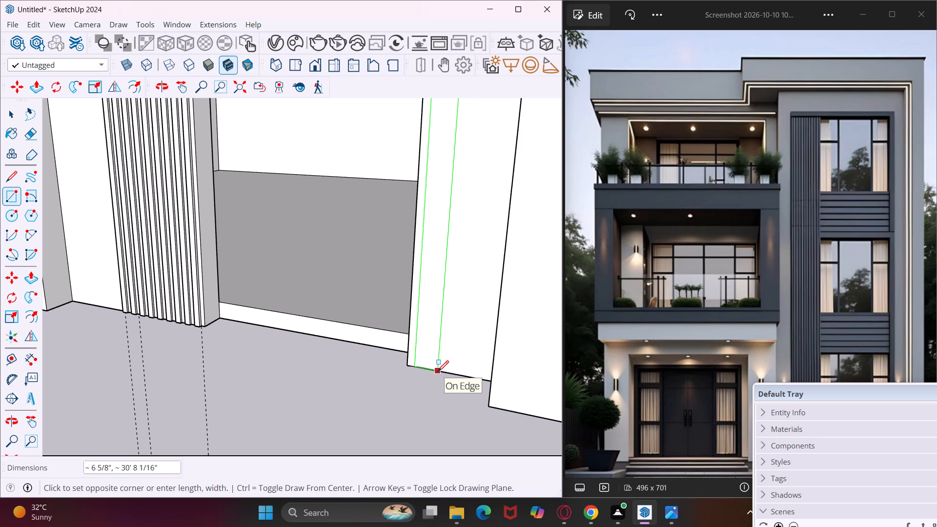
left_click(438, 371)
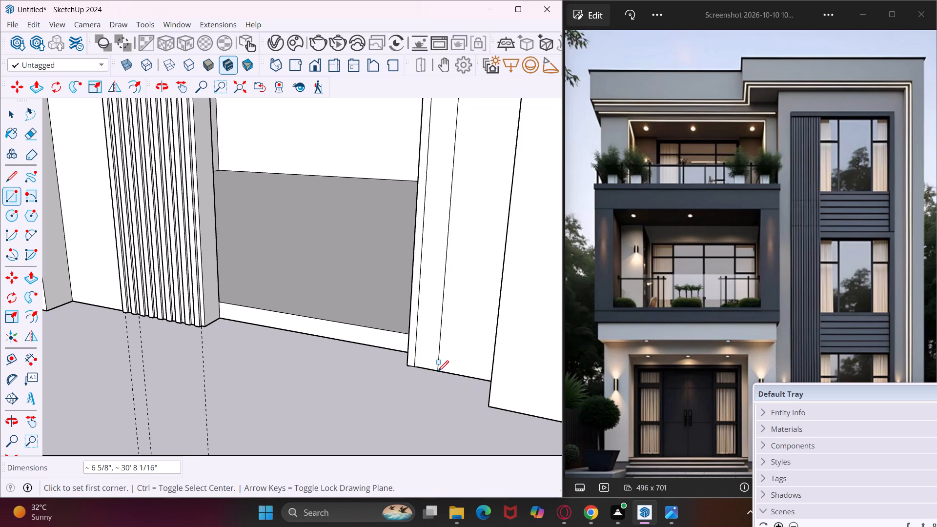
key("Escape")
key("space")
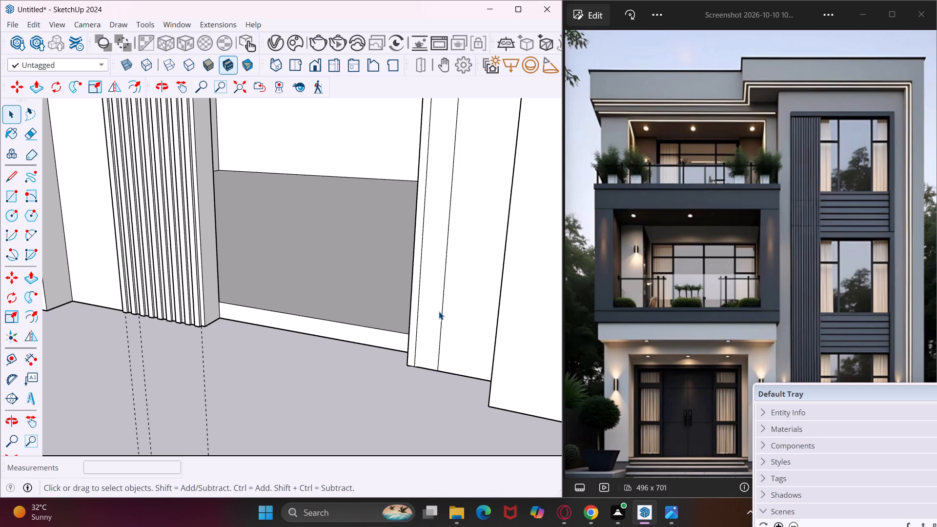
Move the vertical strip's outer edge beside the top window about 2 11/16" inward along the top strip's lower edge.
scroll(439, 311, "up", 3)
scroll(423, 321, "down", 4)
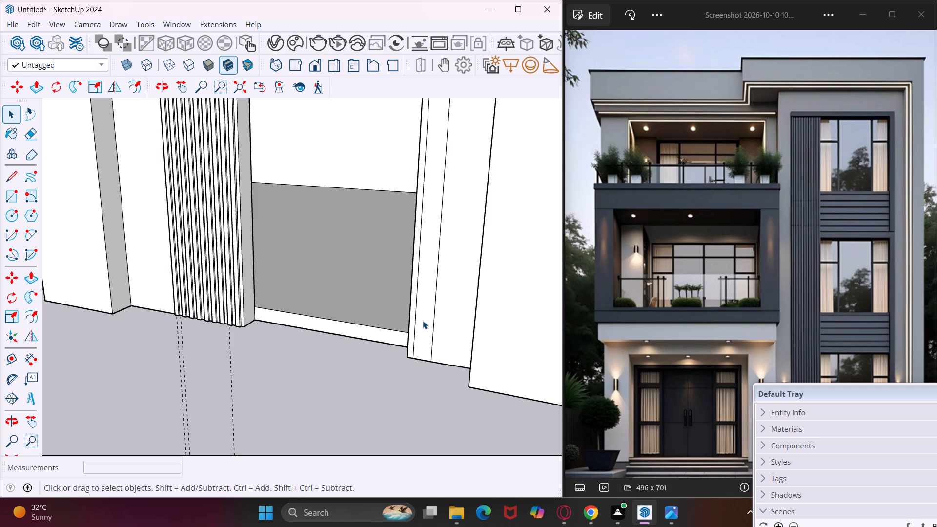
scroll(423, 321, "down", 19)
scroll(423, 321, "down", 3)
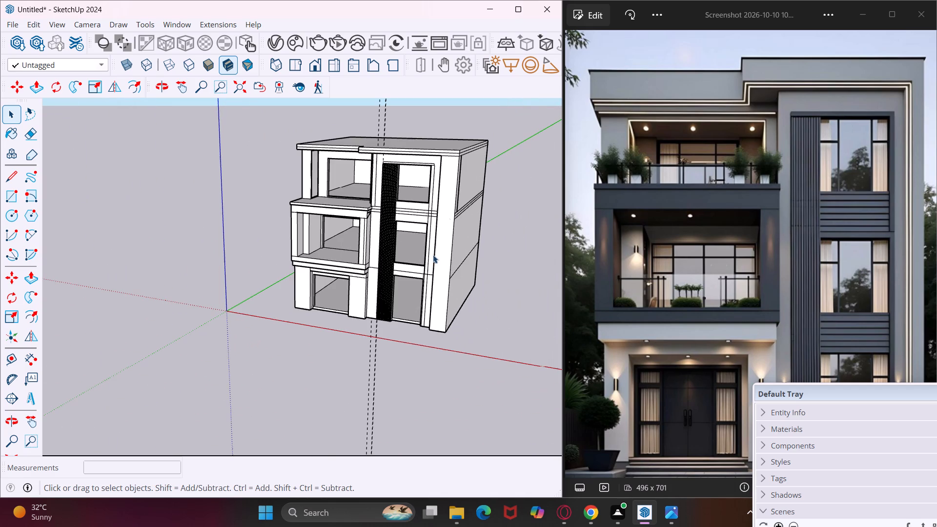
scroll(432, 163, "up", 11)
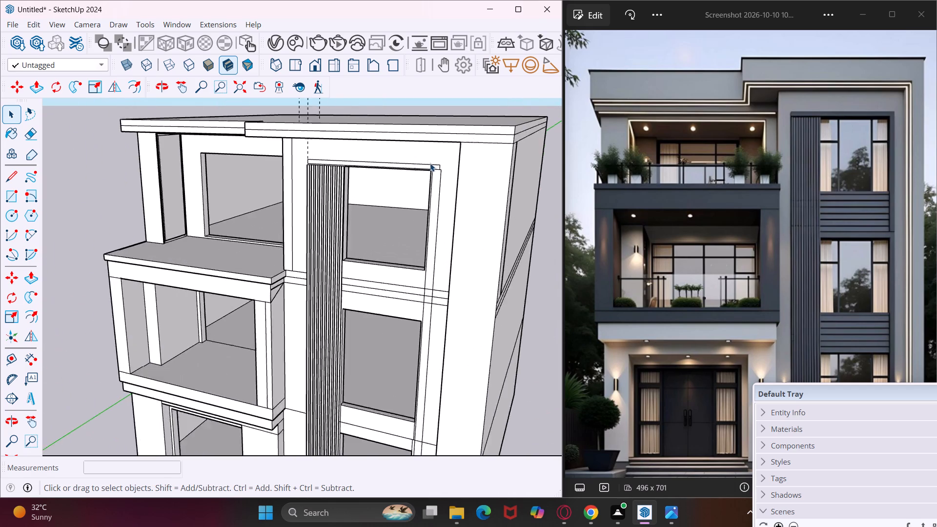
scroll(430, 163, "up", 12)
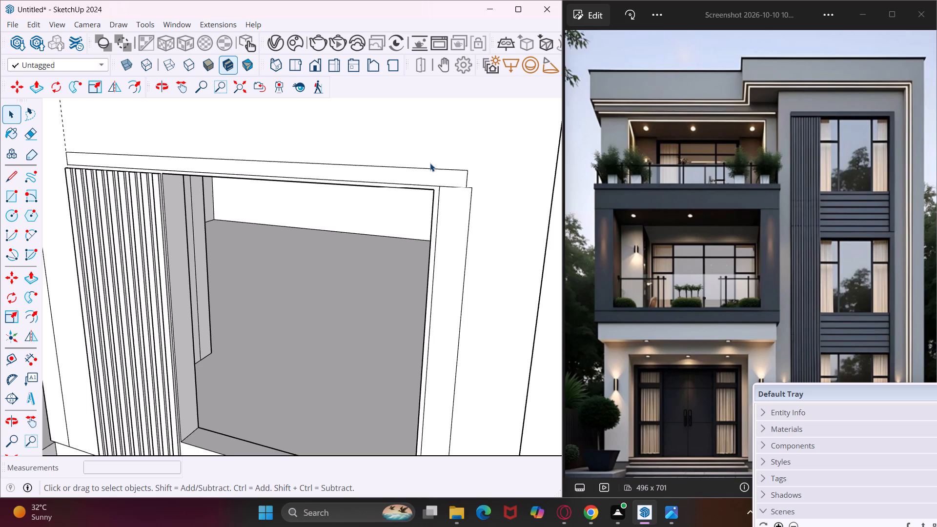
scroll(446, 227, "down", 19)
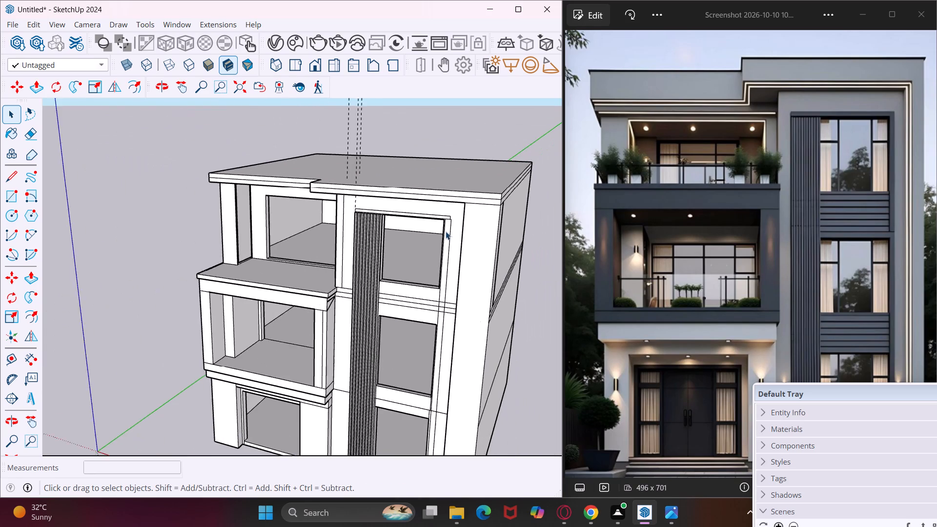
scroll(445, 232, "up", 9)
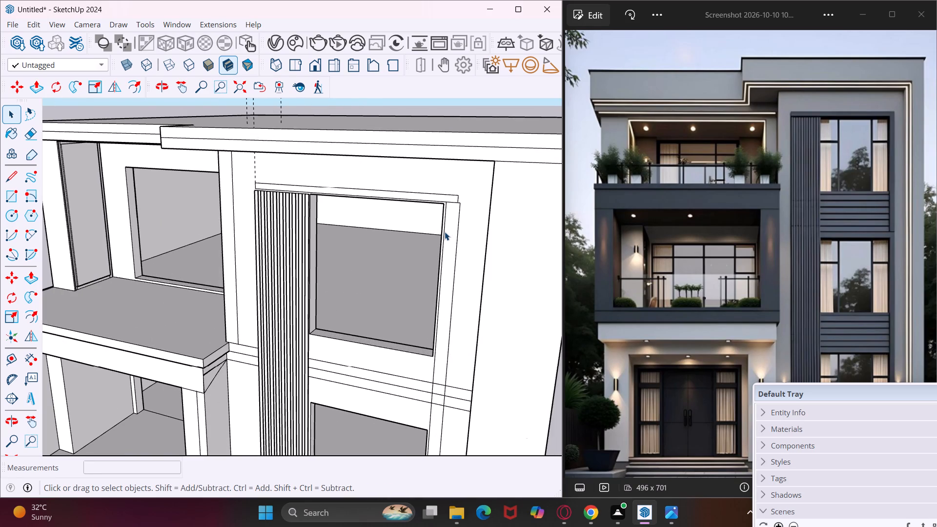
scroll(445, 232, "up", 6)
middle_click_drag(445, 232, 482, 236)
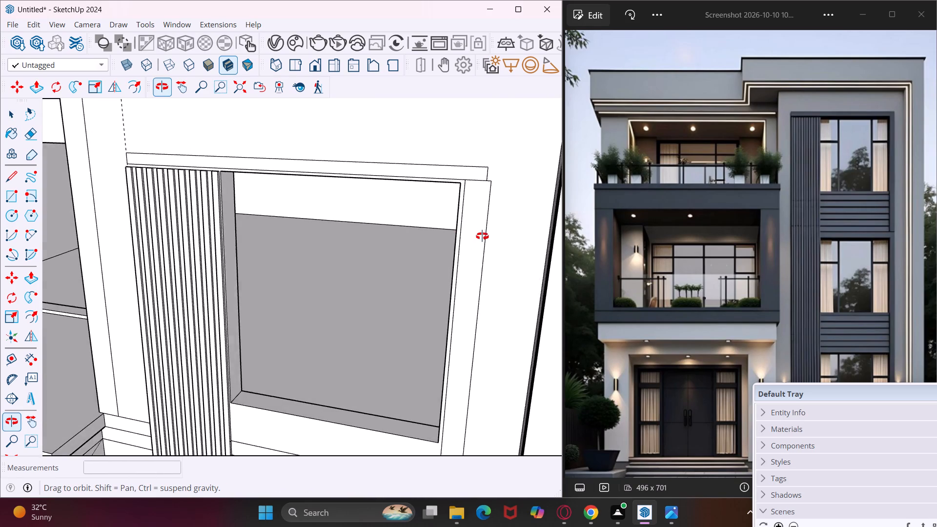
middle_click_drag(482, 236, 483, 236)
scroll(500, 186, "up", 8)
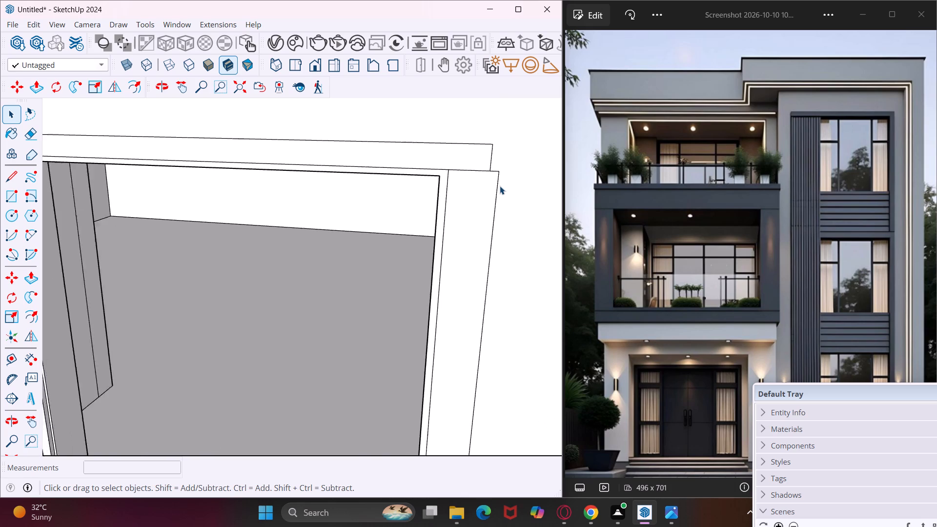
scroll(500, 186, "up", 3)
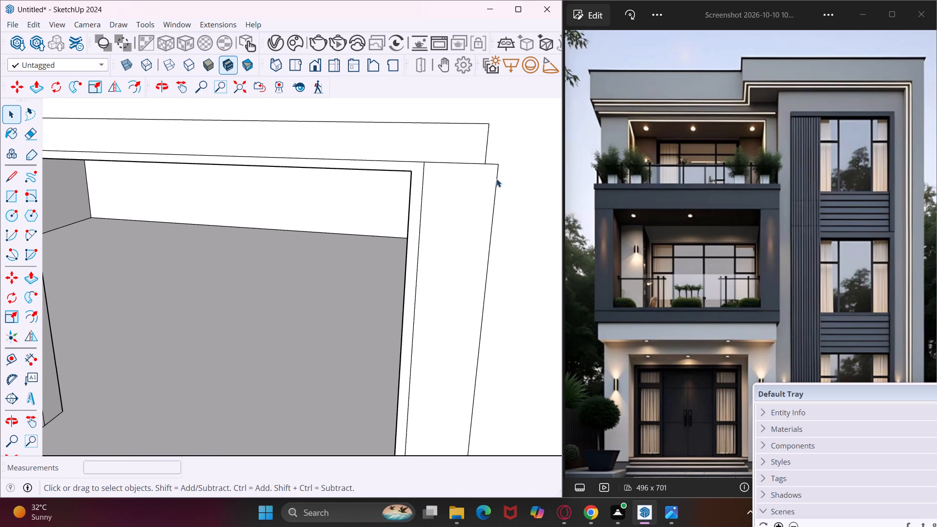
left_click(496, 183)
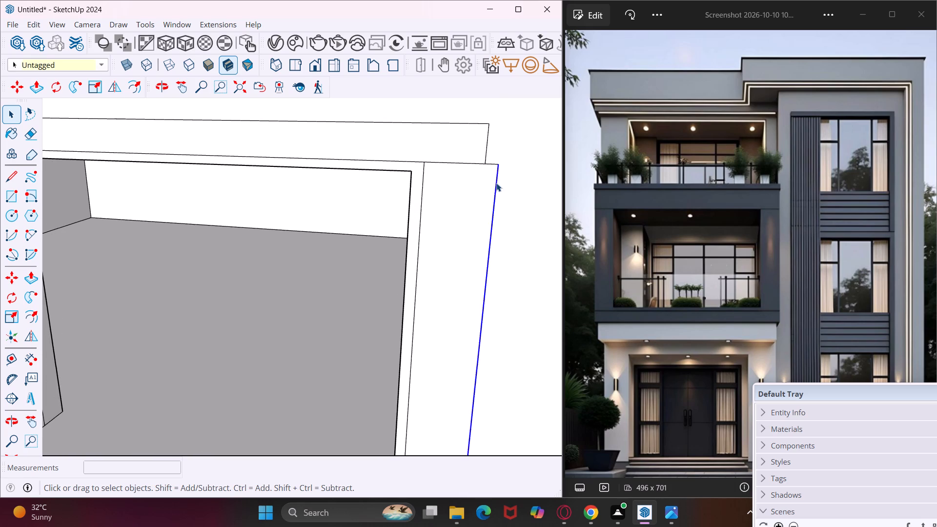
key("m")
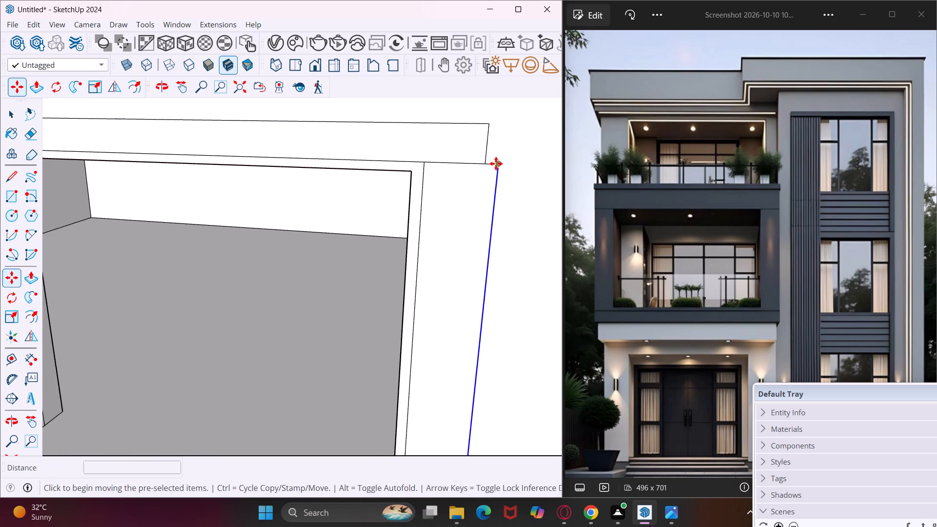
left_click(499, 162)
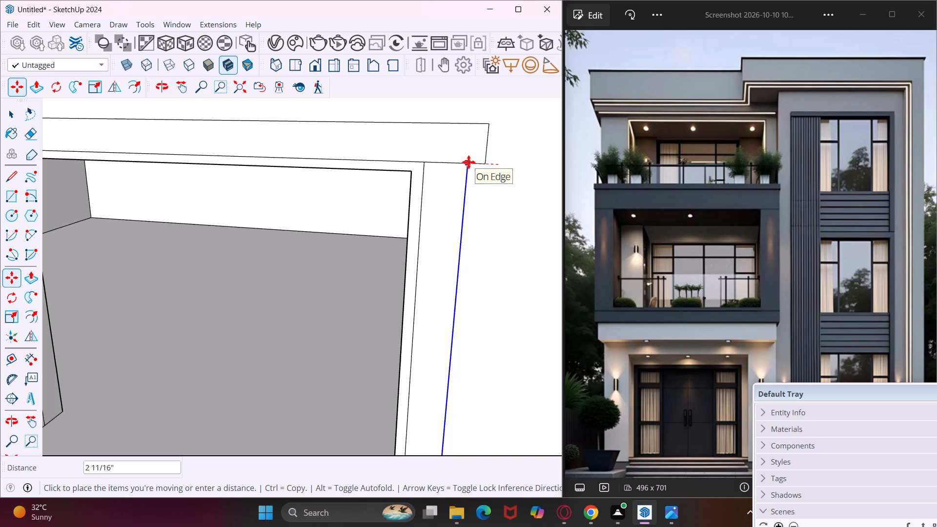
left_click(468, 162)
scroll(455, 149, "down", 16)
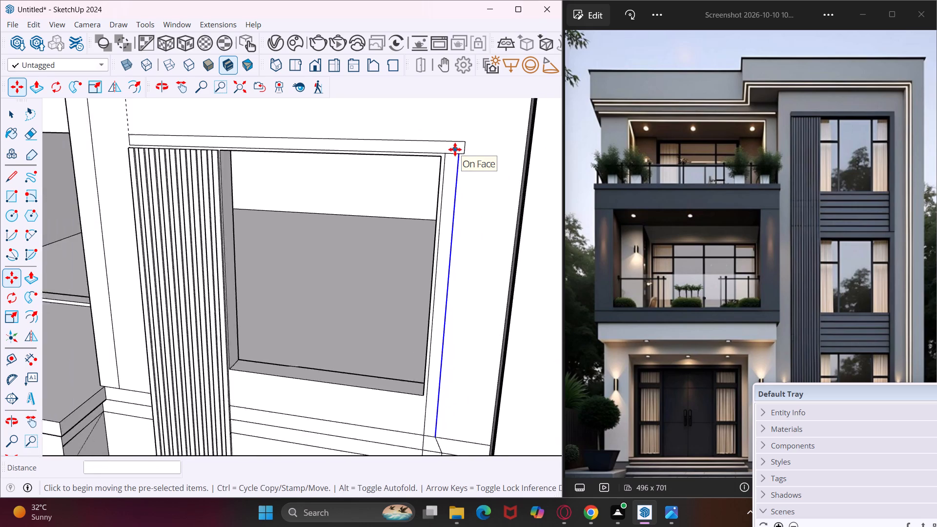
scroll(455, 149, "down", 5)
key("Escape")
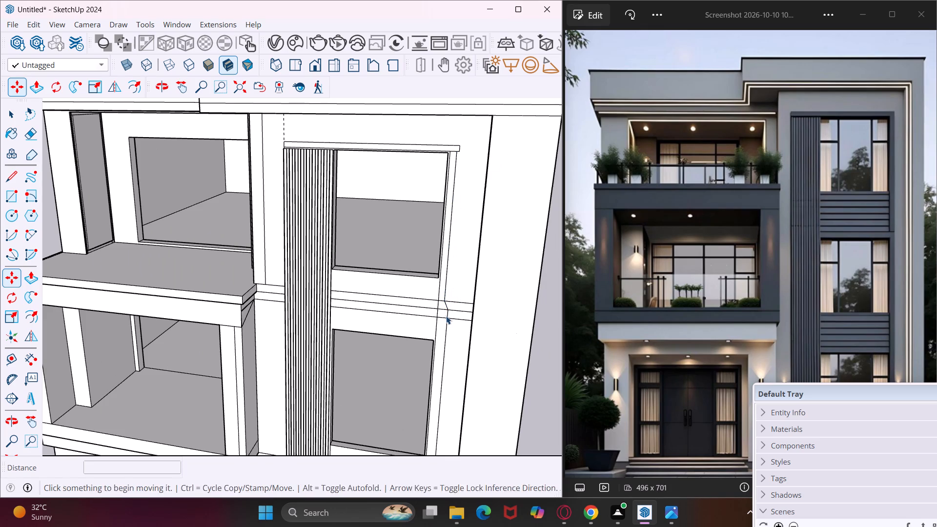
Delete the slanted edge on the floor band below the top window and the strip's outer edge segments from there down past the middle window.
key("space")
scroll(446, 304, "up", 15)
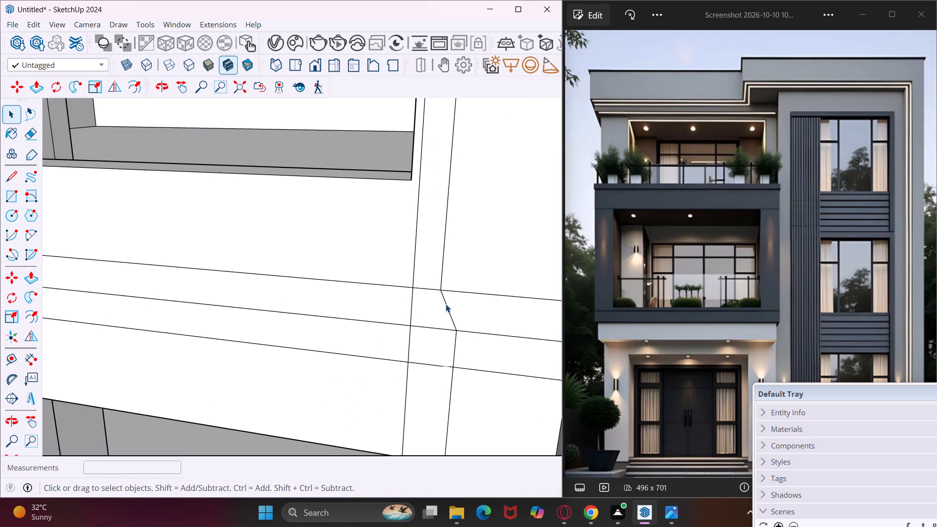
left_click(446, 304)
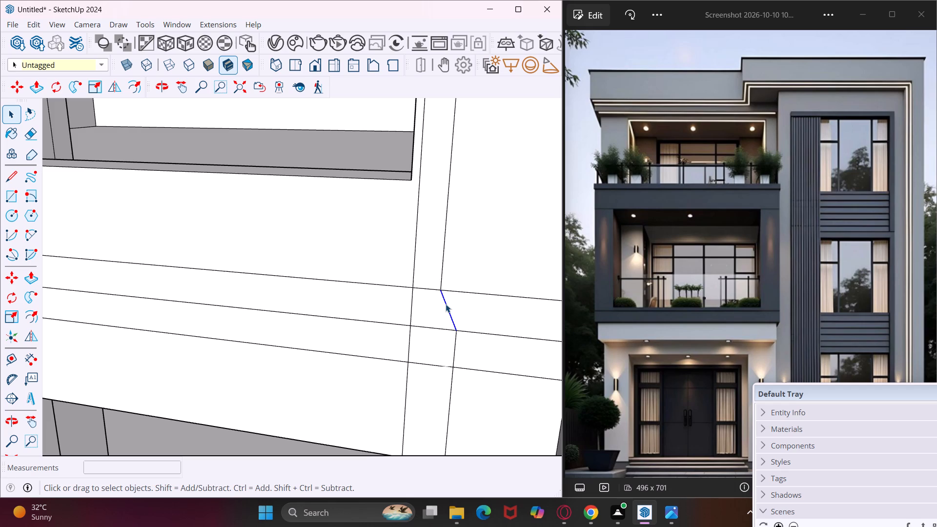
key("Delete")
key("Delete")
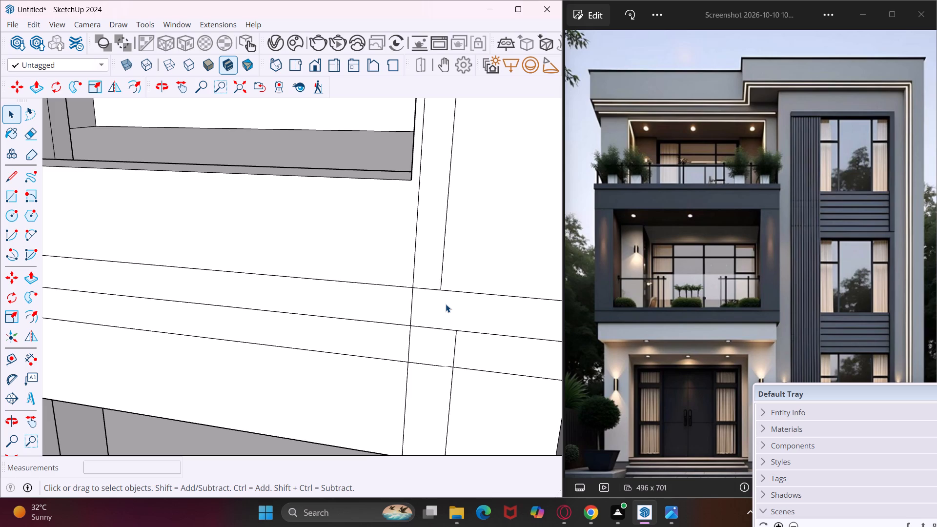
left_click(455, 344)
key("Delete")
left_click(449, 398)
left_click(451, 401)
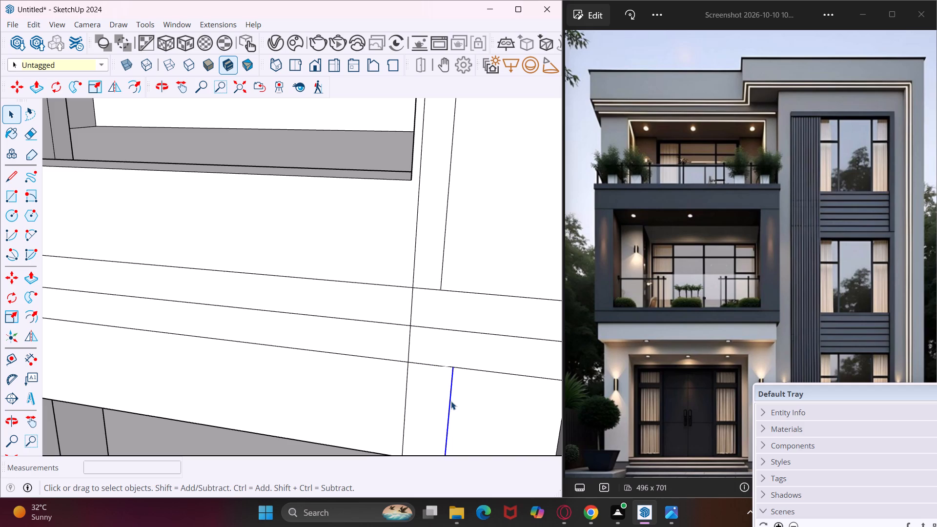
key("Delete")
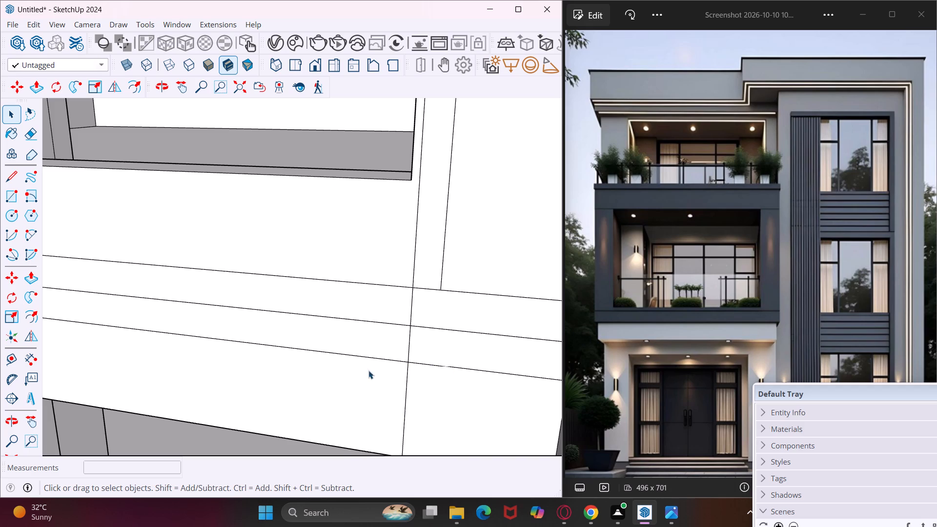
Delete the vertical strip's remaining outer edge beside the ground-floor window, below the horizontal floor line.
scroll(357, 367, "down", 16)
scroll(376, 372, "down", 9)
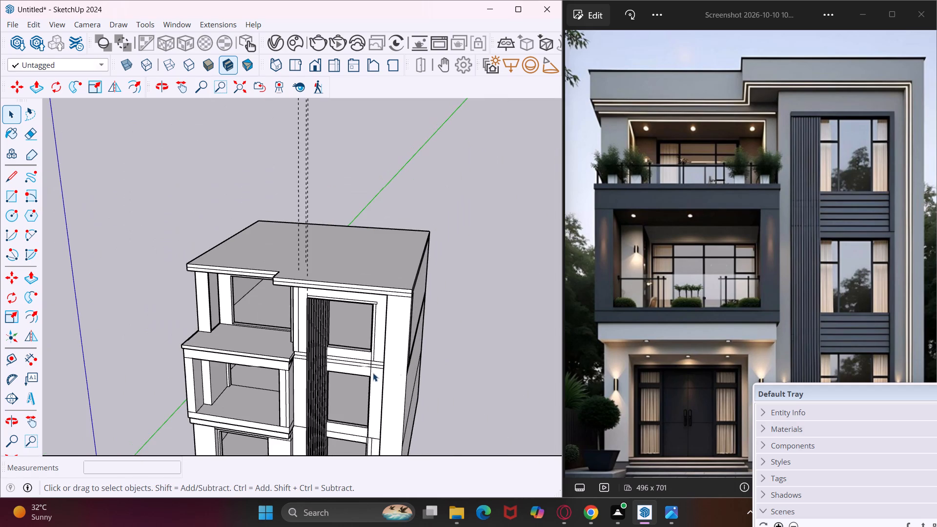
scroll(376, 386, "down", 1)
middle_click_drag(375, 436, 459, 254)
scroll(407, 414, "up", 7)
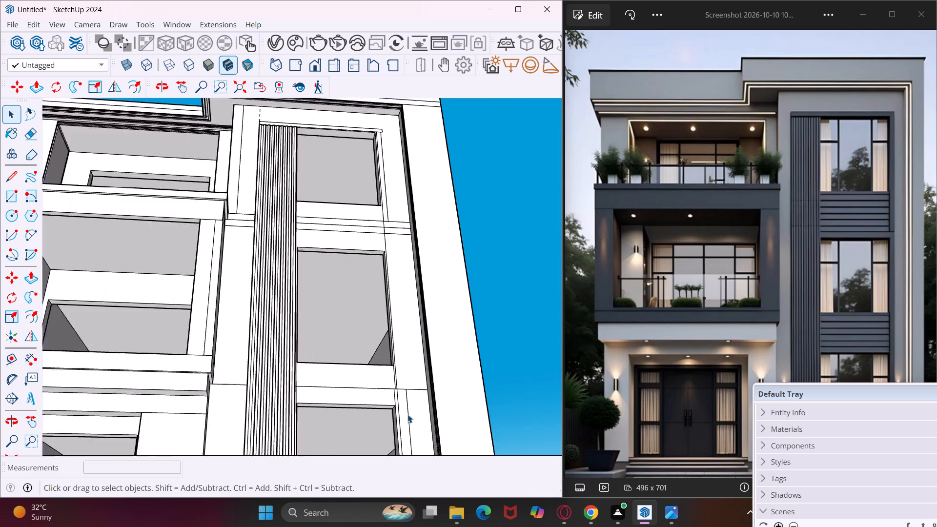
scroll(407, 414, "up", 15)
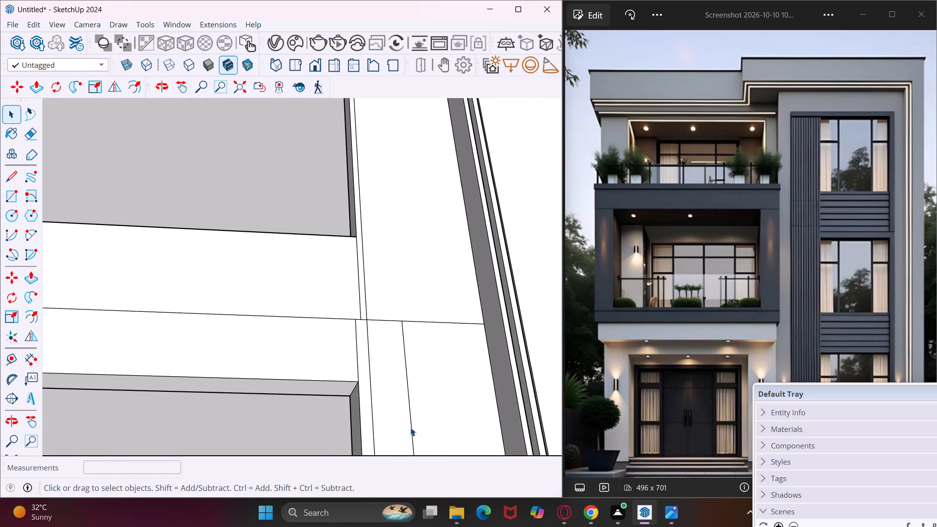
left_click(411, 429)
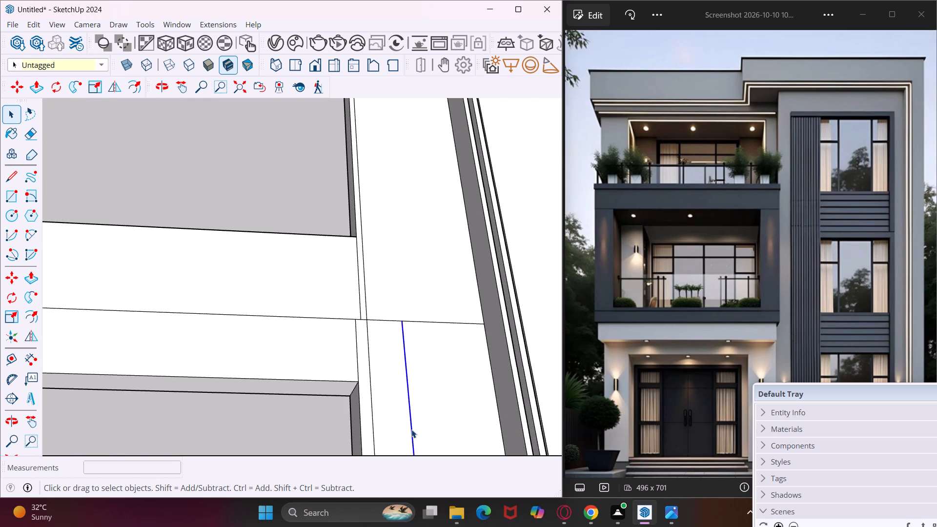
key("Delete")
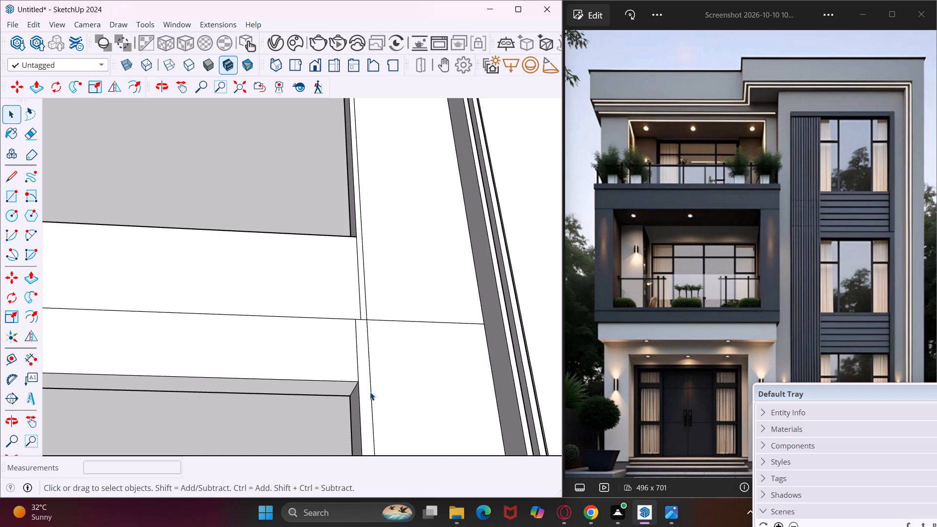
Push the ground-floor window opening's outer side face back about 1" to align with the middle window's side.
scroll(362, 346, "down", 6)
scroll(358, 340, "down", 19)
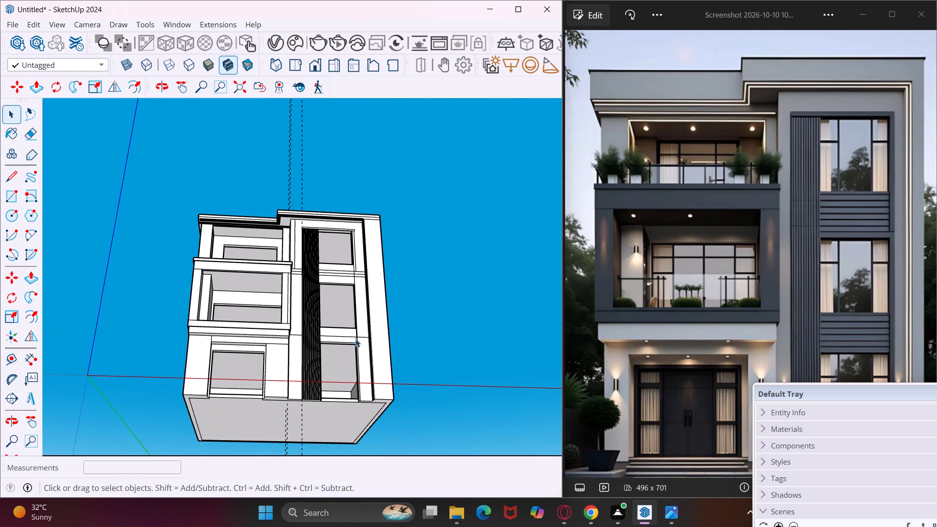
middle_click_drag(357, 371, 389, 431)
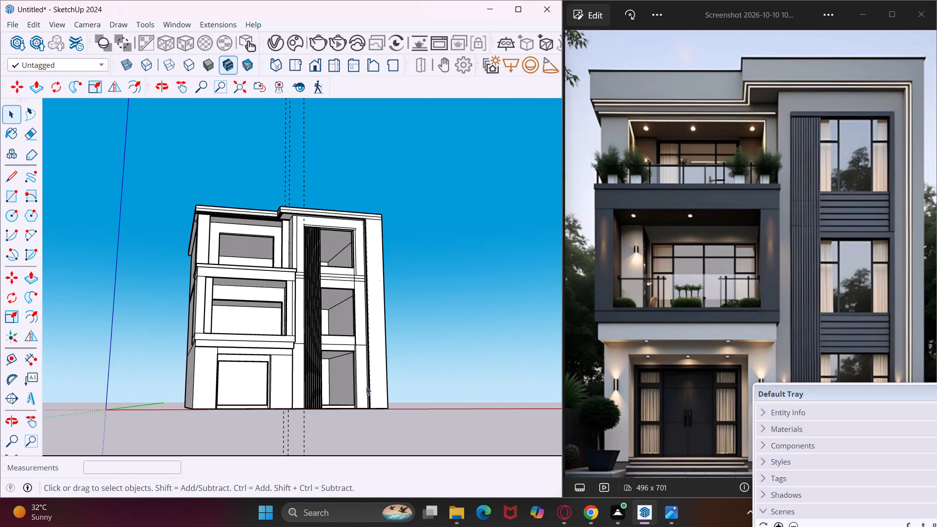
scroll(346, 317, "up", 8)
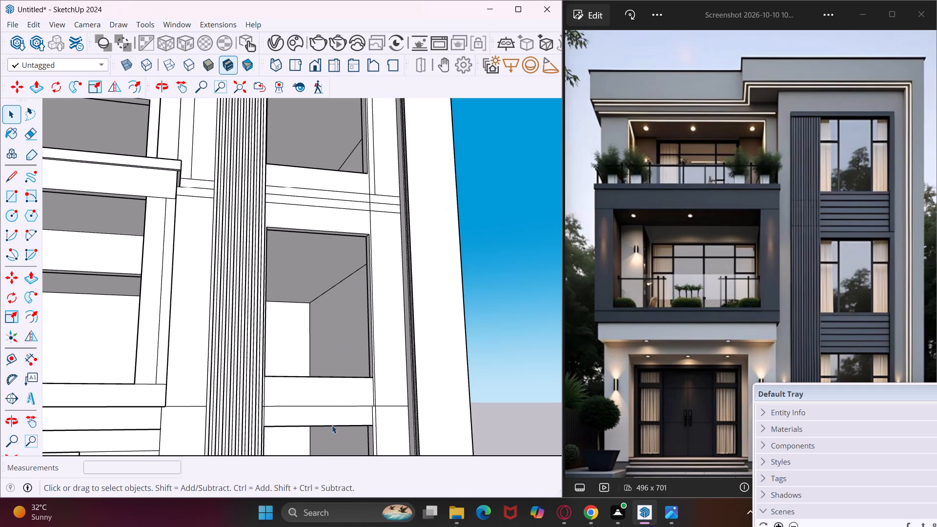
scroll(360, 442, "up", 7)
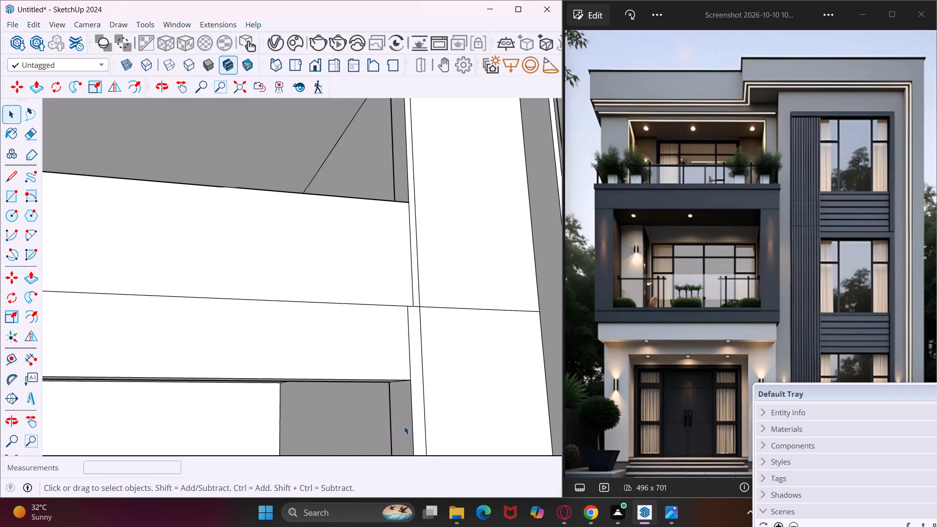
left_click(405, 426)
key("p")
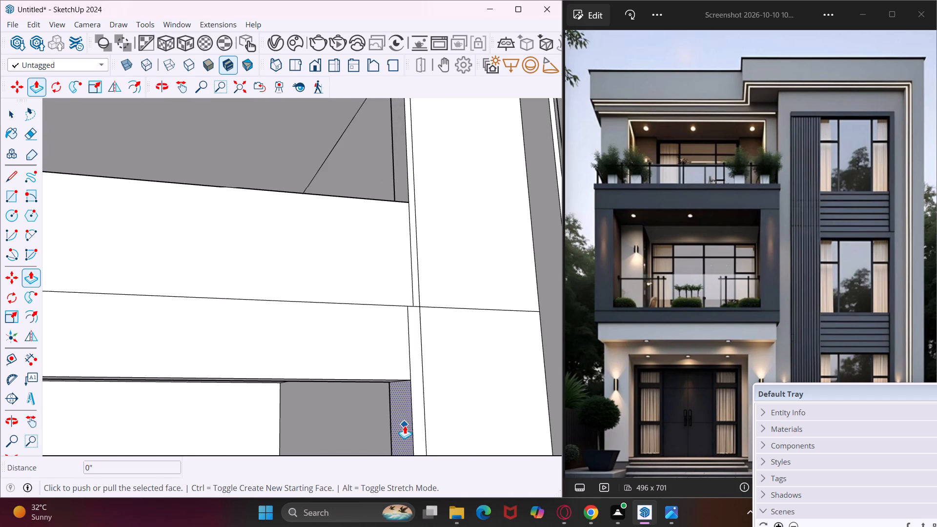
left_click(405, 426)
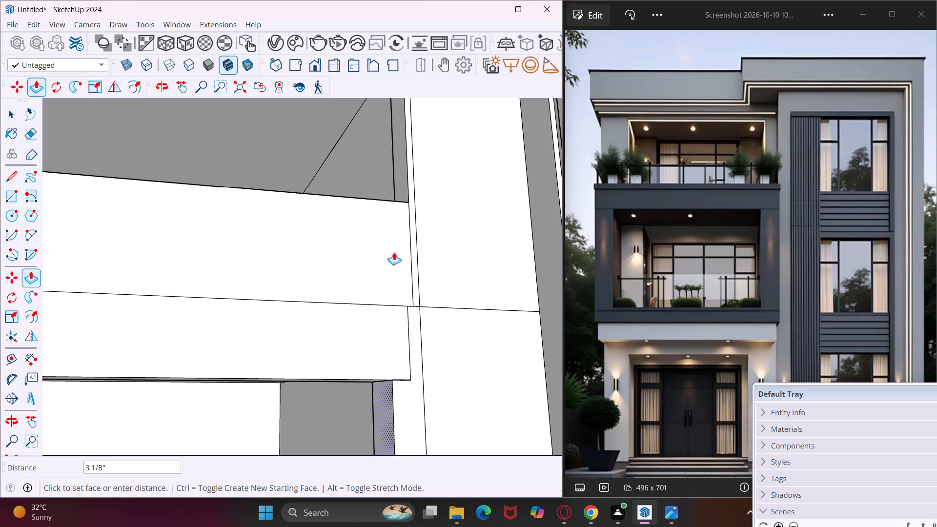
left_click(409, 176)
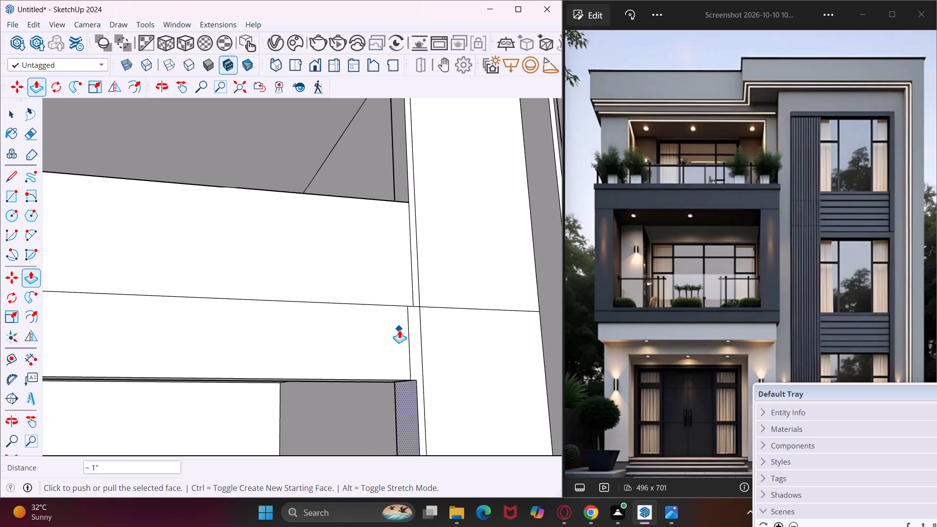
key("Escape")
key("space")
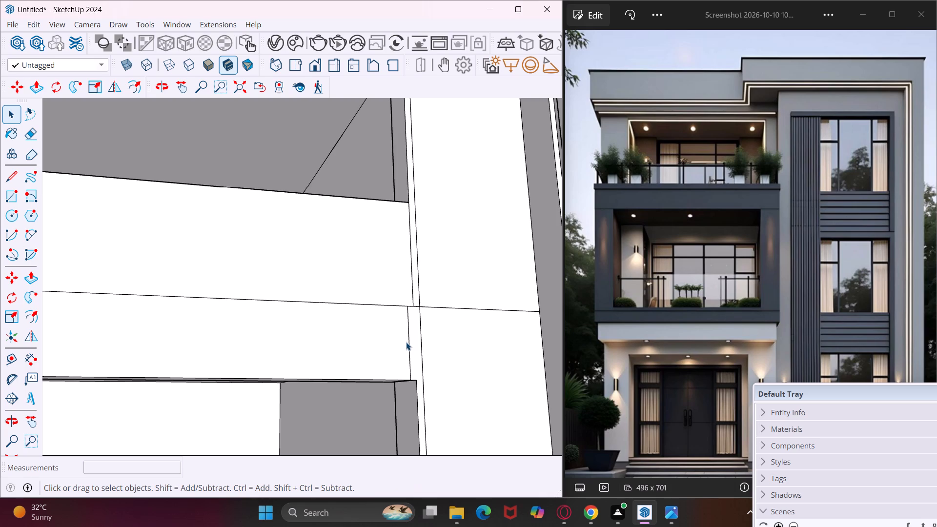
Move the short vertical edge above the ground-floor window along the floor line to meet the end of the strip's inner edge above.
left_click(409, 346)
key("m")
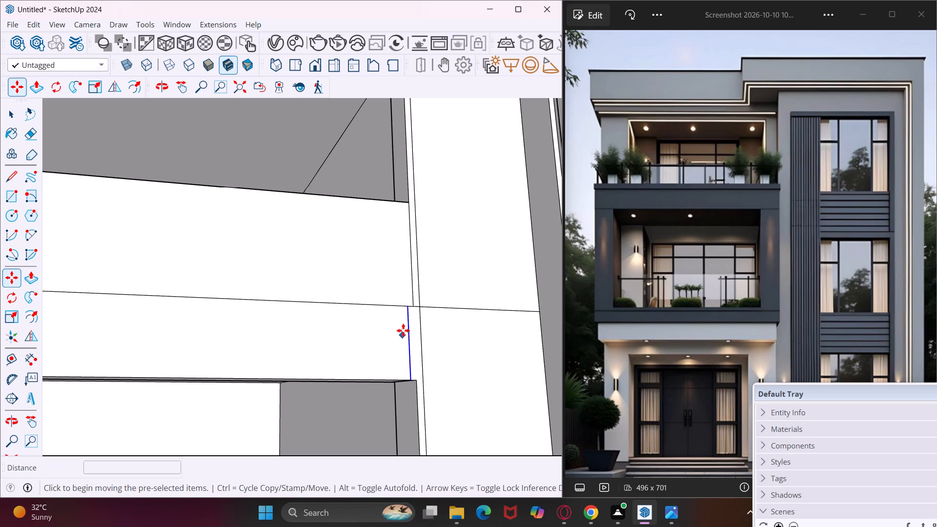
scroll(410, 306, "up", 8)
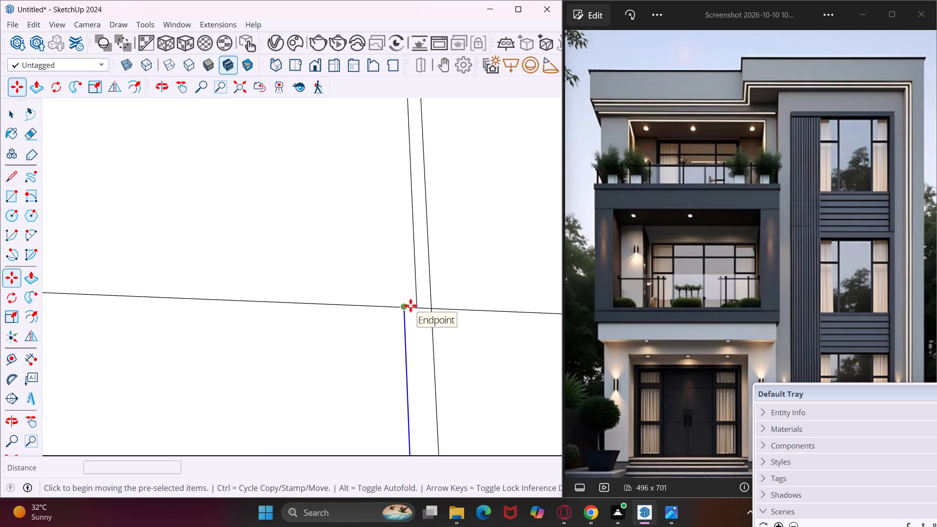
left_click(403, 305)
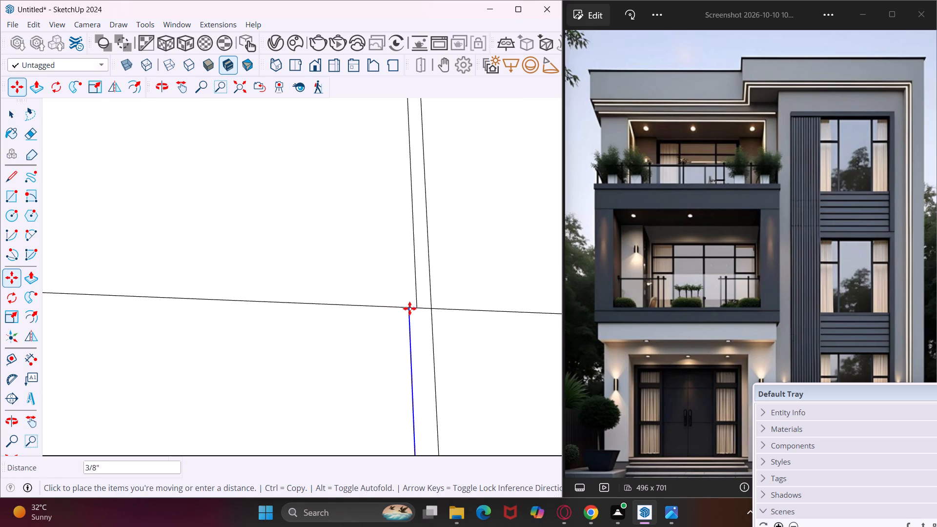
left_click(416, 309)
scroll(401, 304, "down", 6)
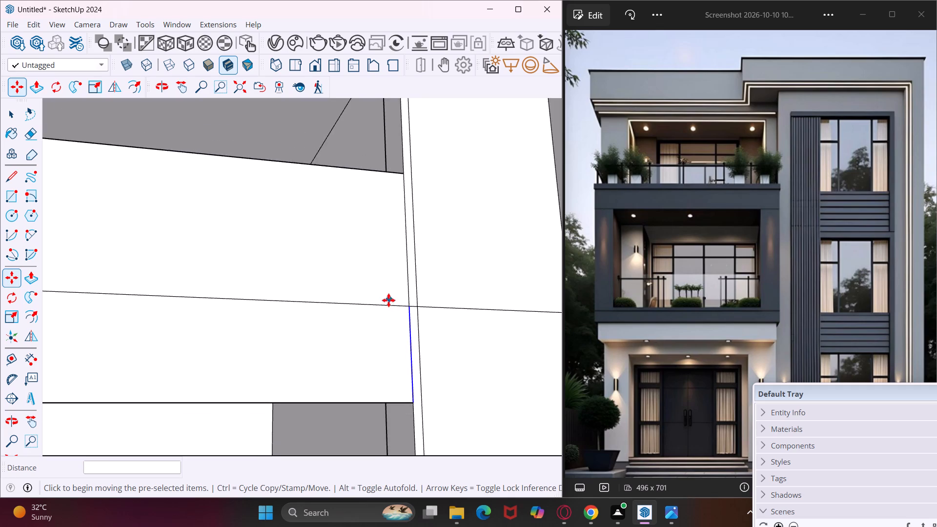
scroll(388, 300, "down", 20)
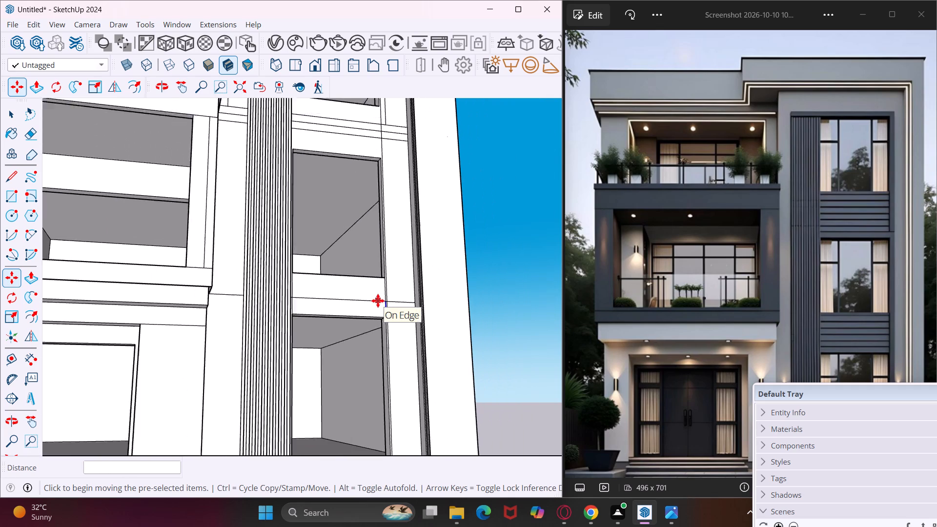
key("Escape")
key("space")
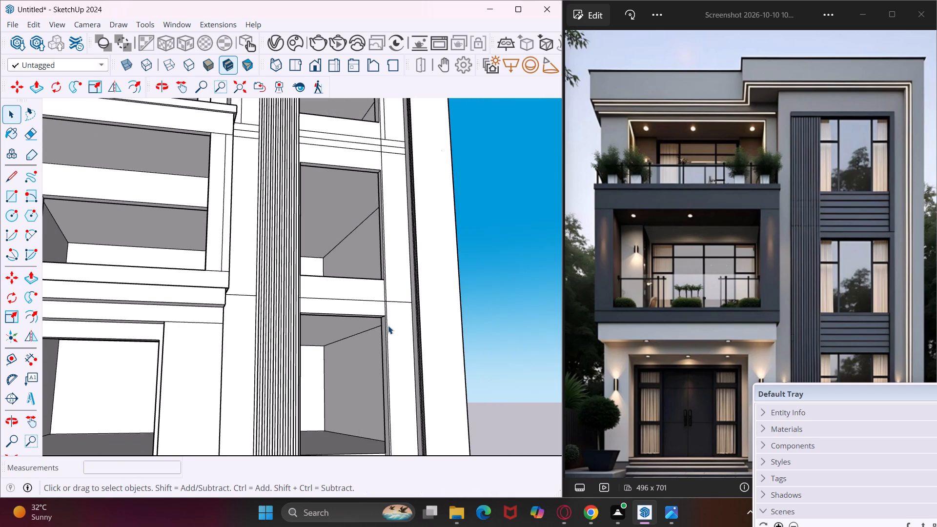
Draw a 22' 6" vertical line from the strip's outer edge end on the floor band below the top window down to the wall base.
middle_click_drag(387, 325, 323, 332)
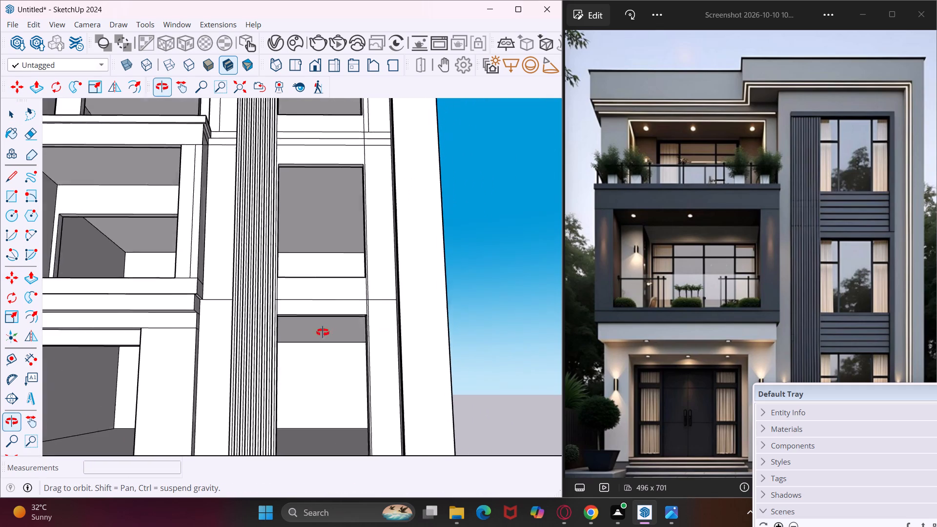
middle_click_drag(323, 332, 285, 358)
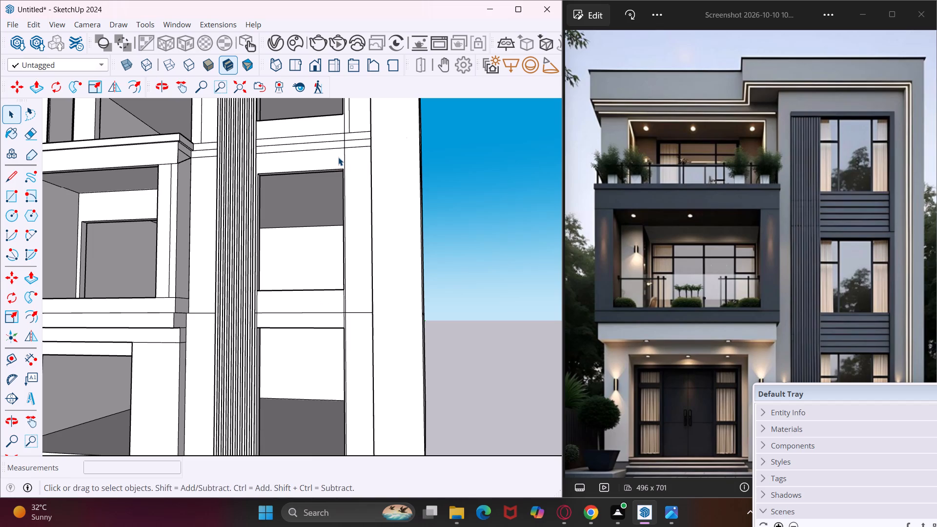
key("l")
scroll(353, 132, "up", 10)
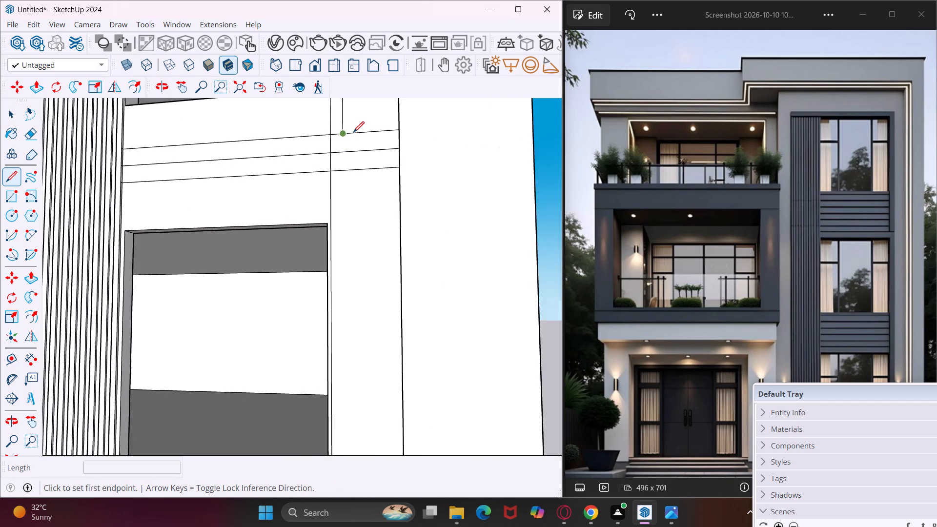
scroll(353, 132, "up", 7)
left_click(330, 135)
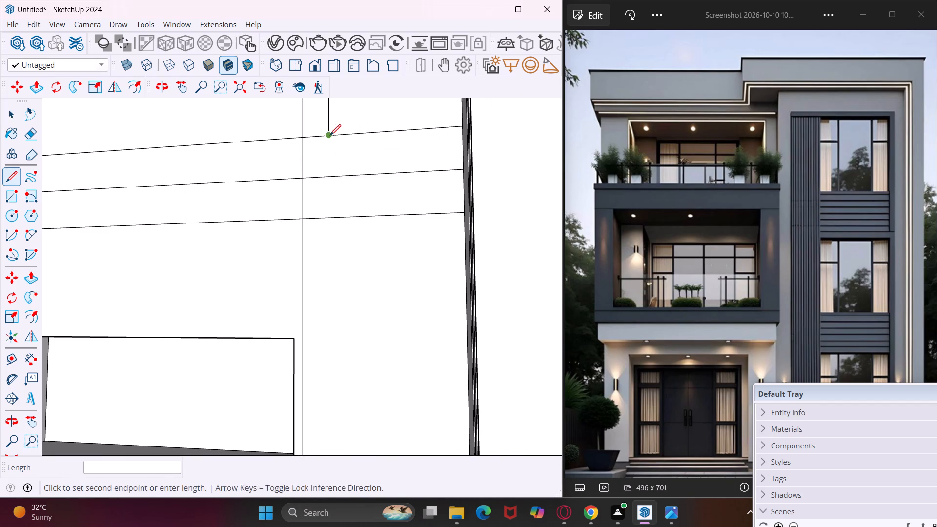
scroll(331, 212, "down", 12)
scroll(334, 234, "down", 13)
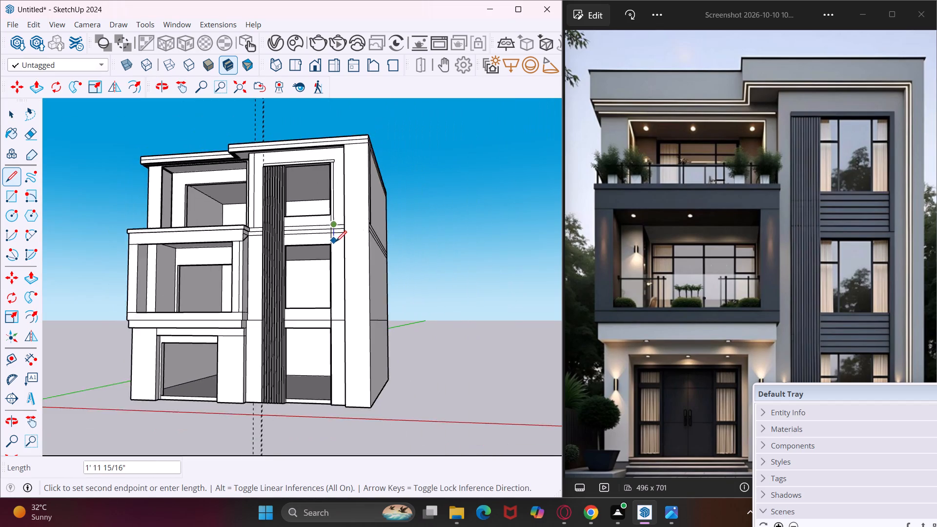
scroll(336, 242, "down", 5)
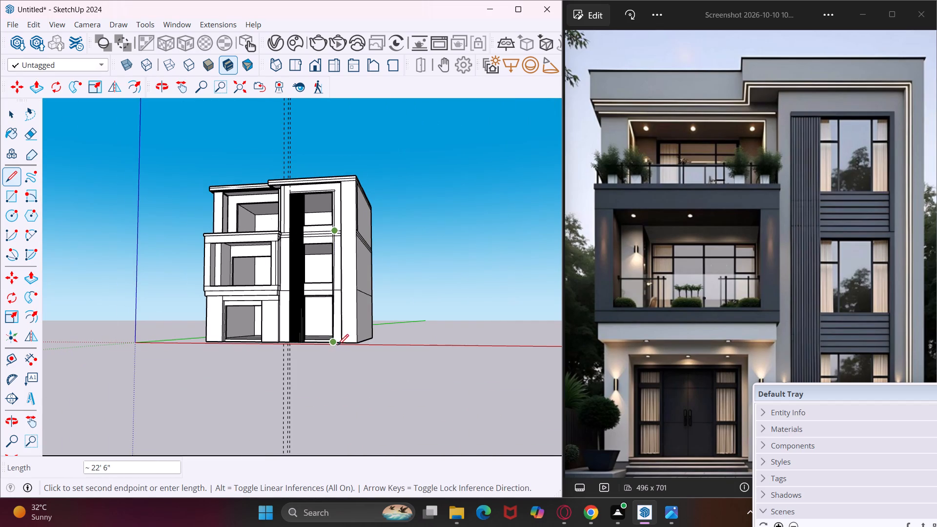
scroll(338, 345, "up", 17)
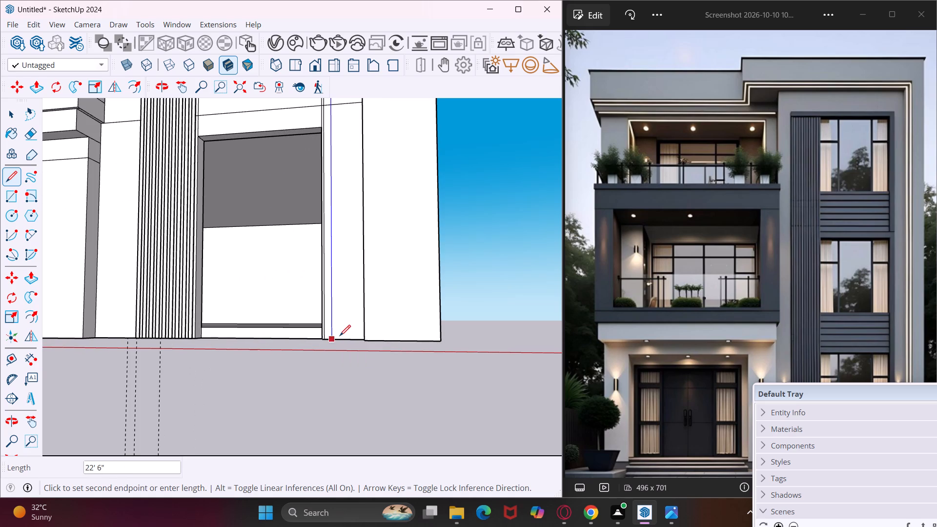
scroll(335, 339, "up", 9)
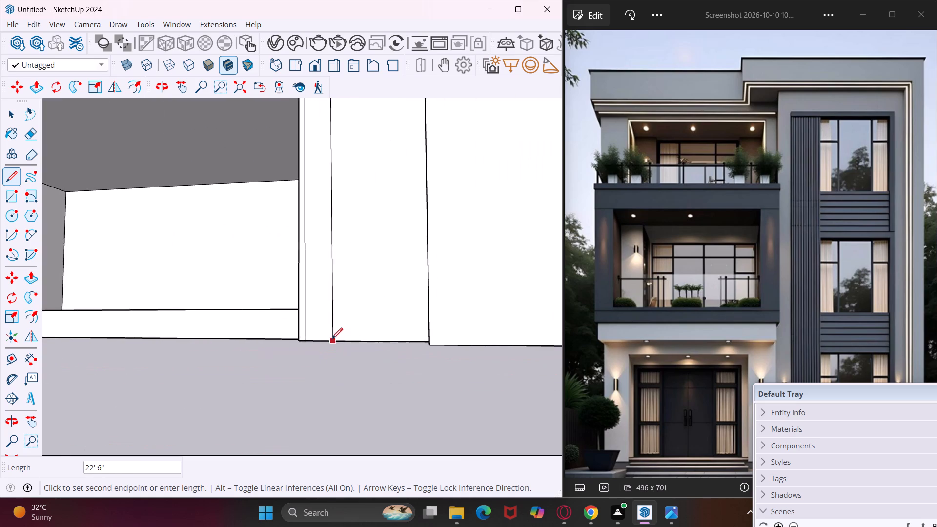
scroll(332, 339, "up", 5)
left_click(320, 344)
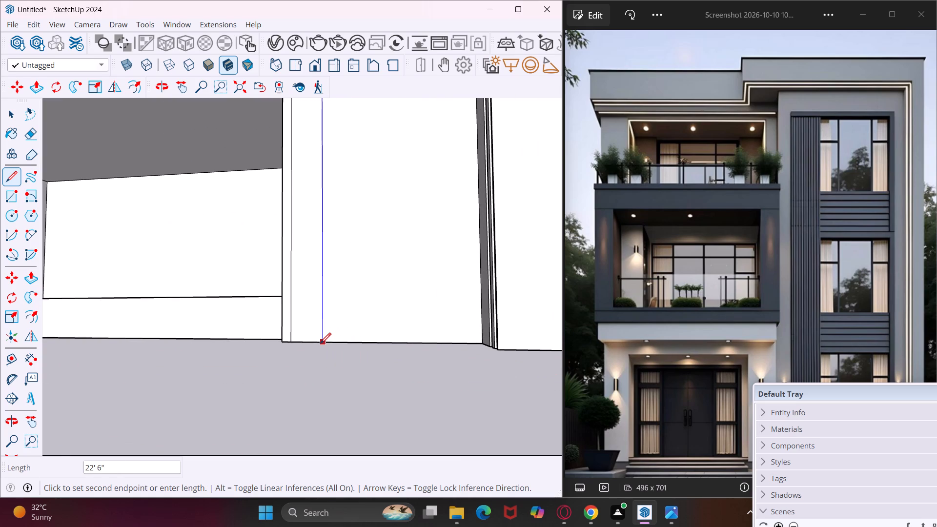
key("Escape")
key("space")
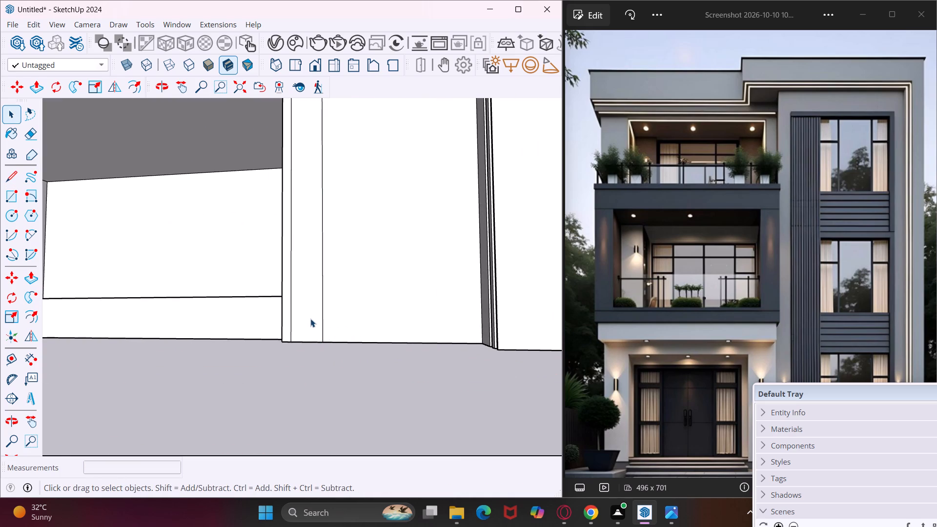
Move the top strip's short end edge about 1 9/16" inward to line up with the vertical strip's outer edge.
scroll(310, 318, "down", 13)
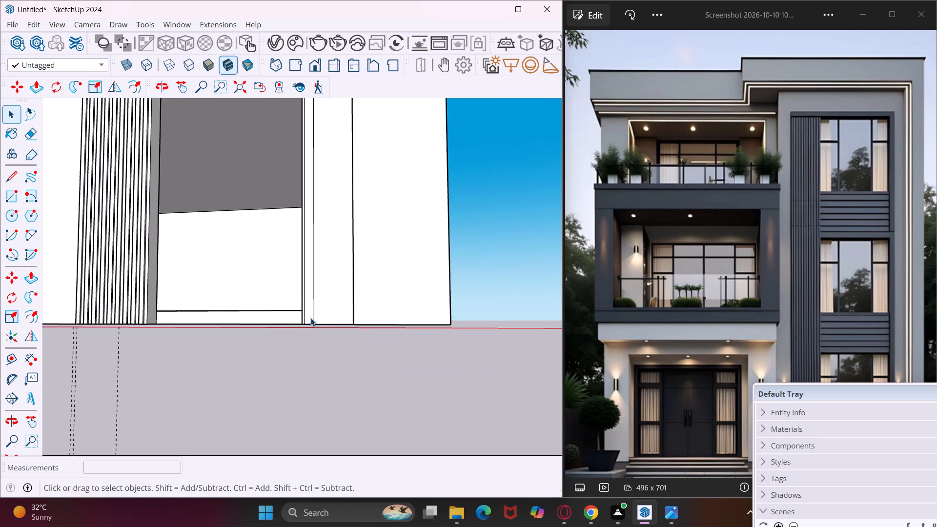
scroll(310, 318, "down", 15)
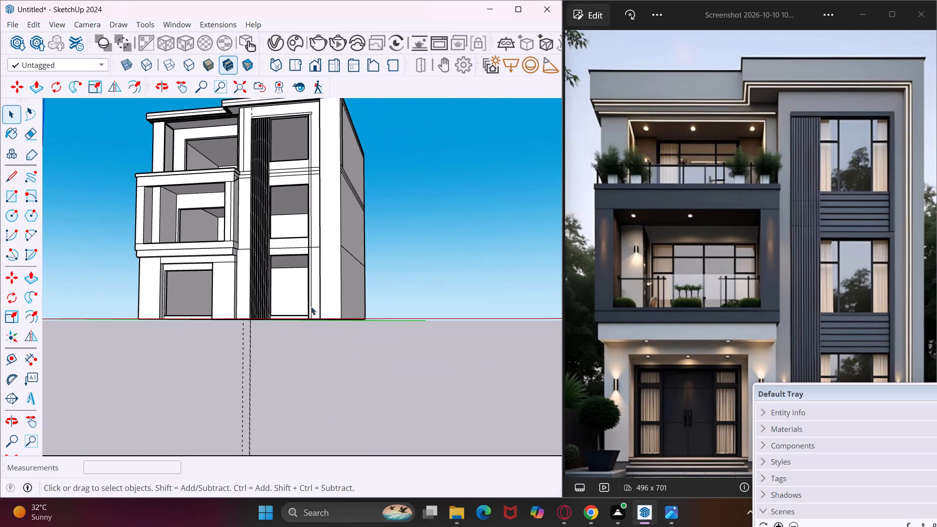
scroll(302, 105, "up", 2)
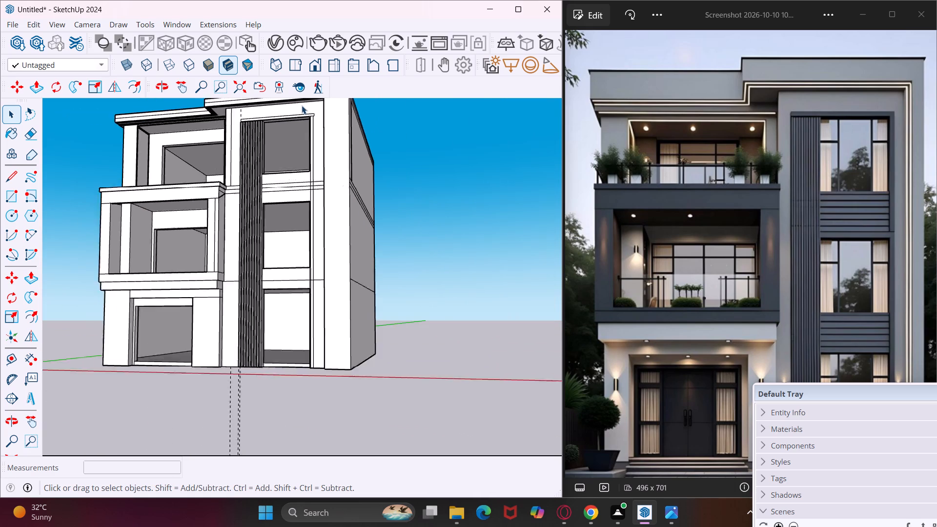
scroll(302, 105, "up", 16)
scroll(302, 105, "up", 6)
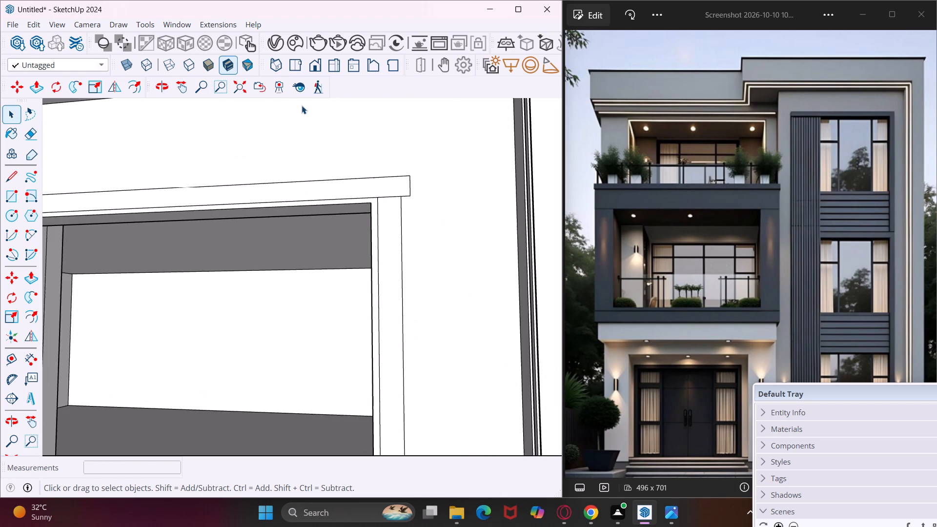
scroll(302, 105, "up", 2)
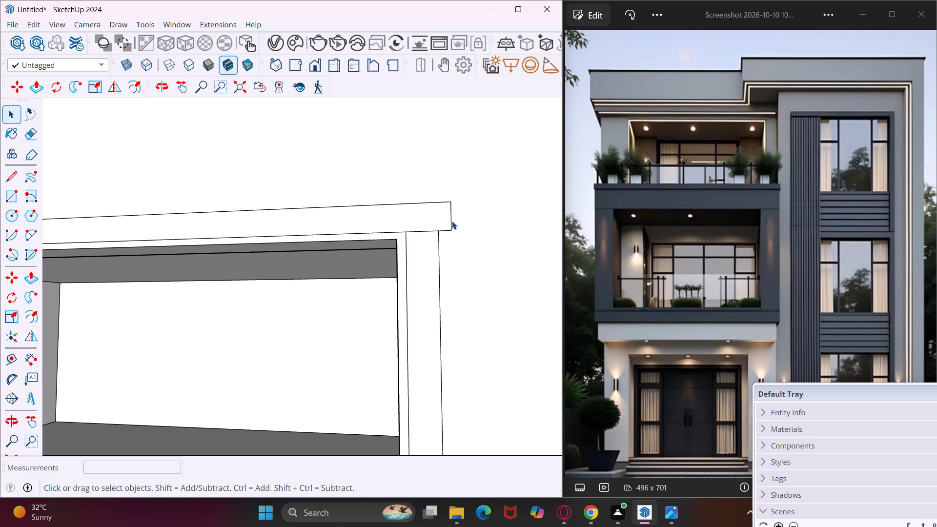
left_click(452, 221)
key("m")
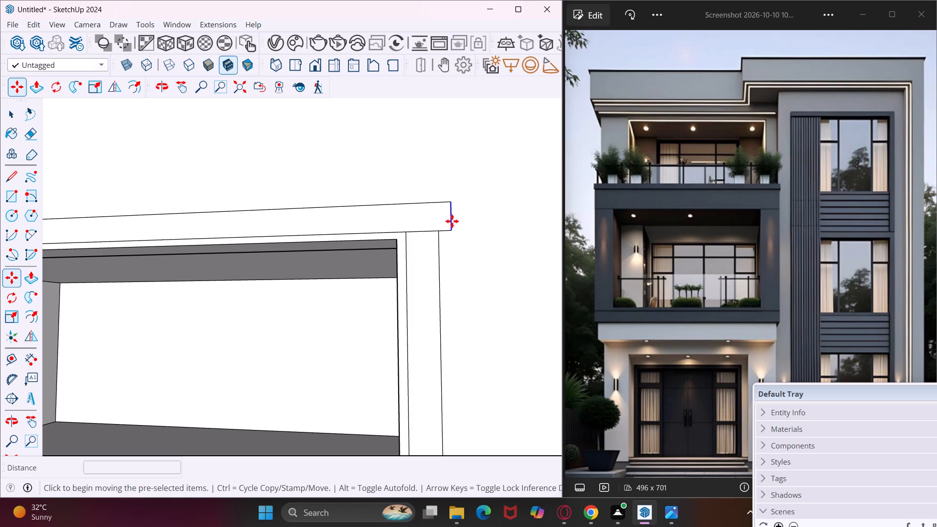
left_click(450, 228)
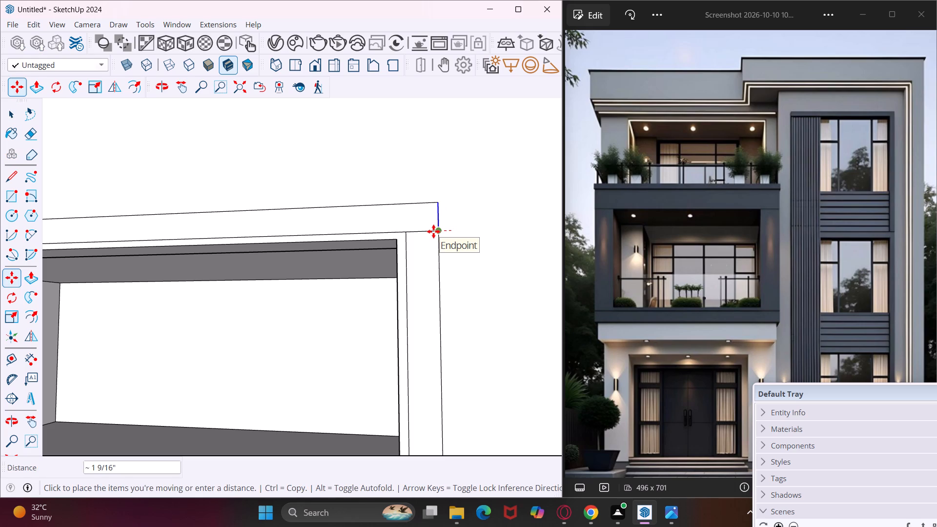
left_click(437, 231)
key("Escape")
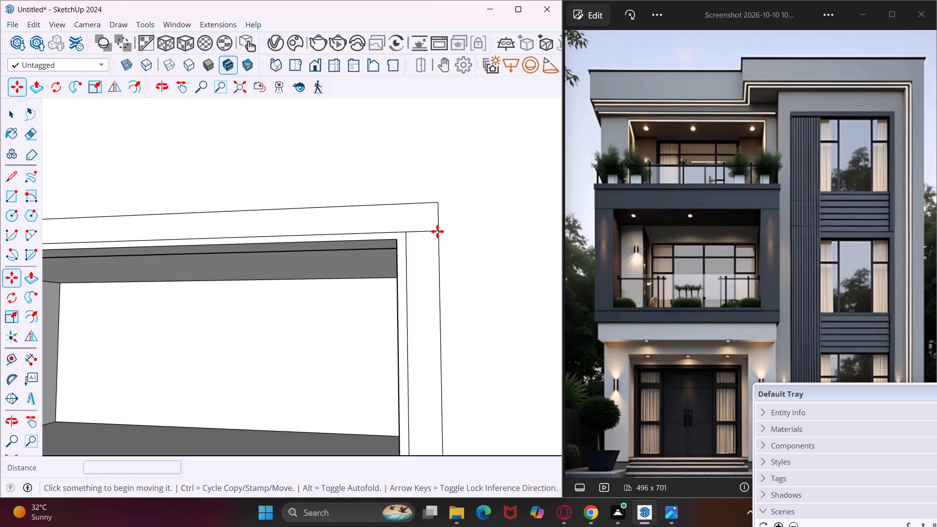
key("space")
Extrude the top strip above the grooved panel and top window outward 2".
left_click(420, 225)
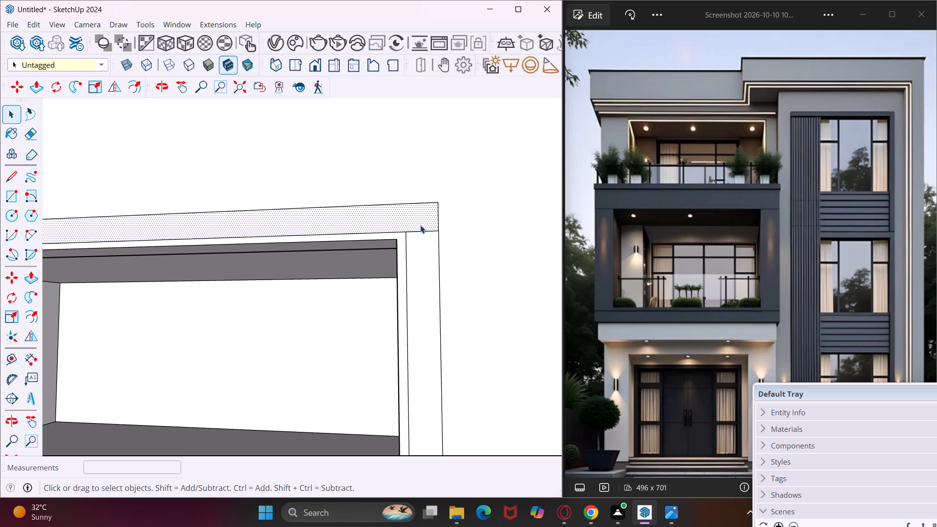
key("p")
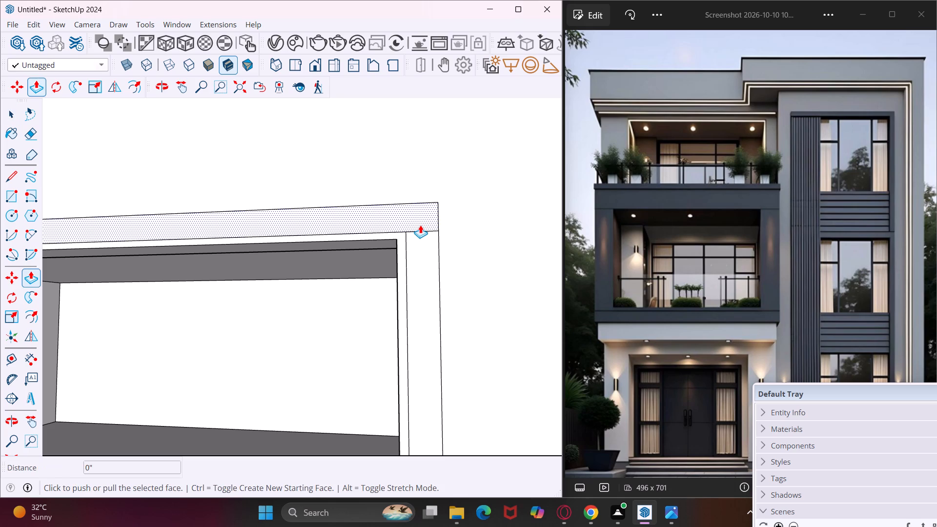
left_click(418, 222)
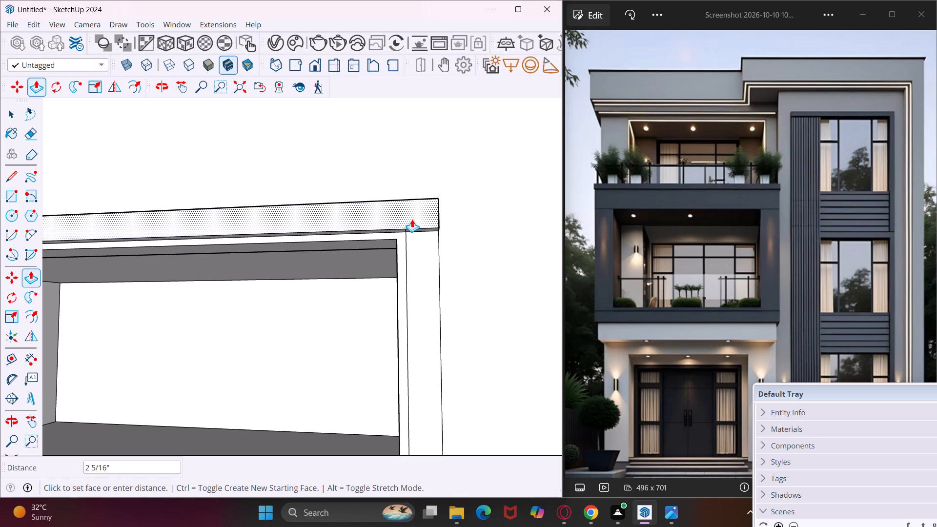
type("2\"")
key("Return")
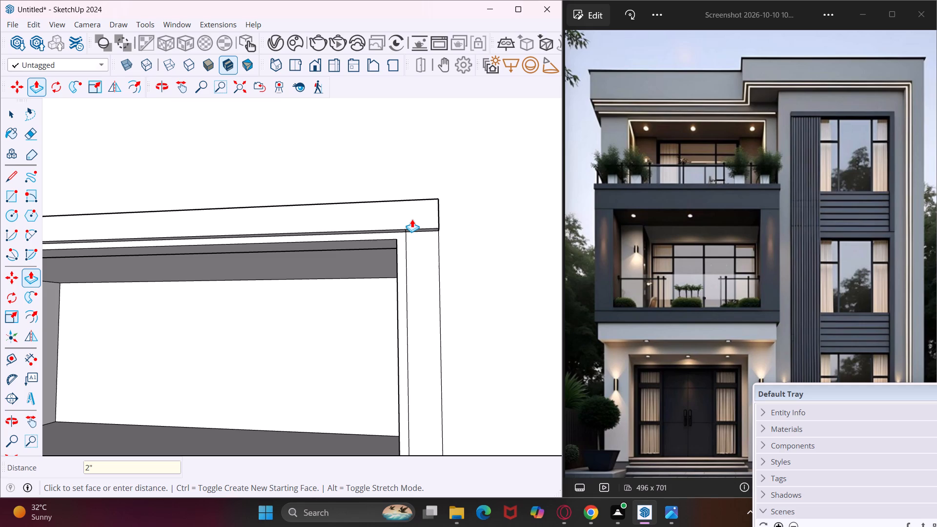
Extrude the vertical strip beside the top window outward 2", matching the top strip.
middle_click_drag(412, 219, 525, 192)
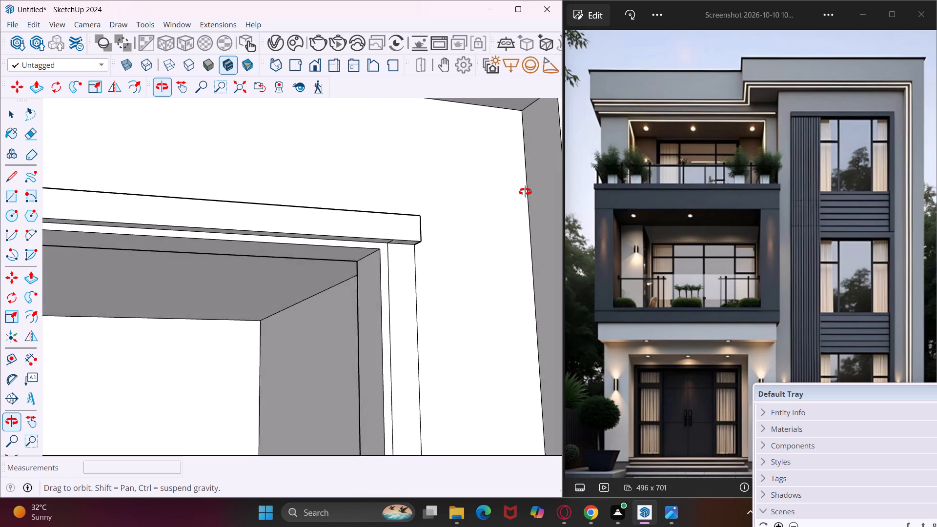
middle_click_drag(525, 192, 570, 155)
scroll(436, 169, "down", 10)
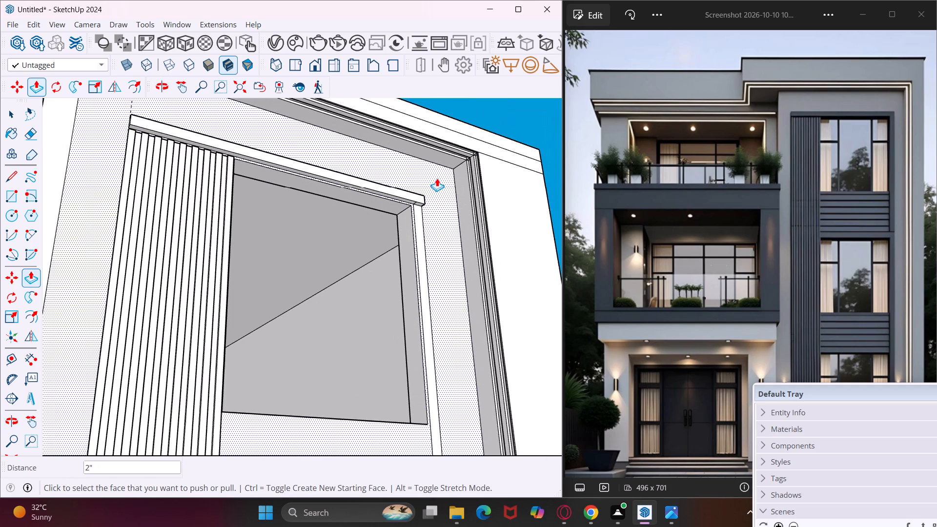
scroll(423, 223, "up", 8)
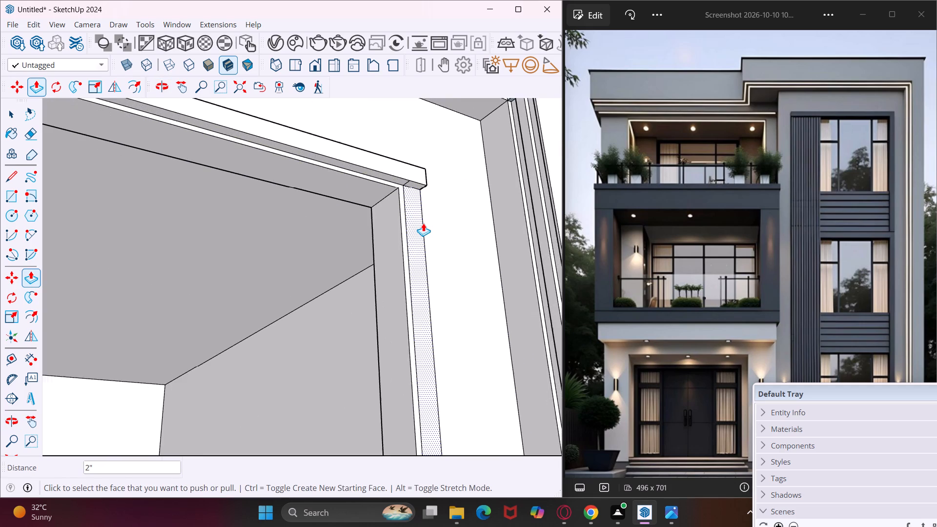
double_click(420, 227)
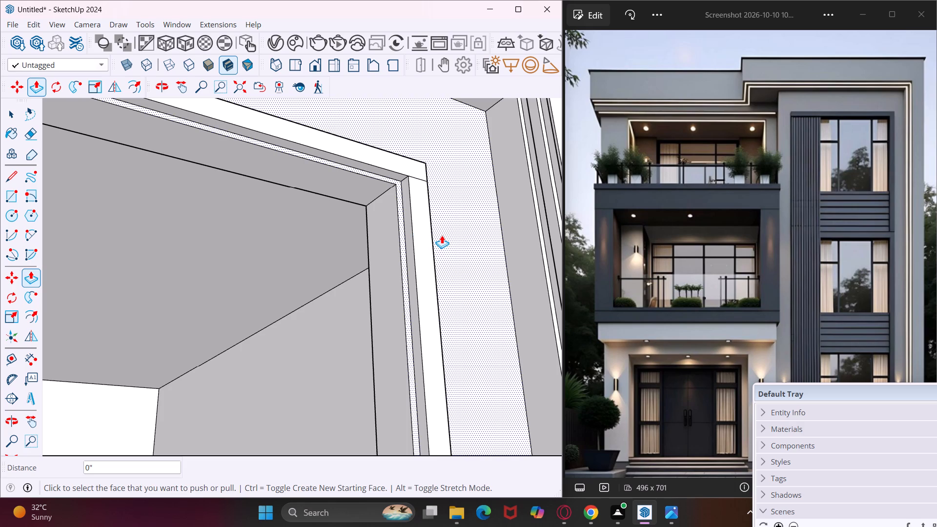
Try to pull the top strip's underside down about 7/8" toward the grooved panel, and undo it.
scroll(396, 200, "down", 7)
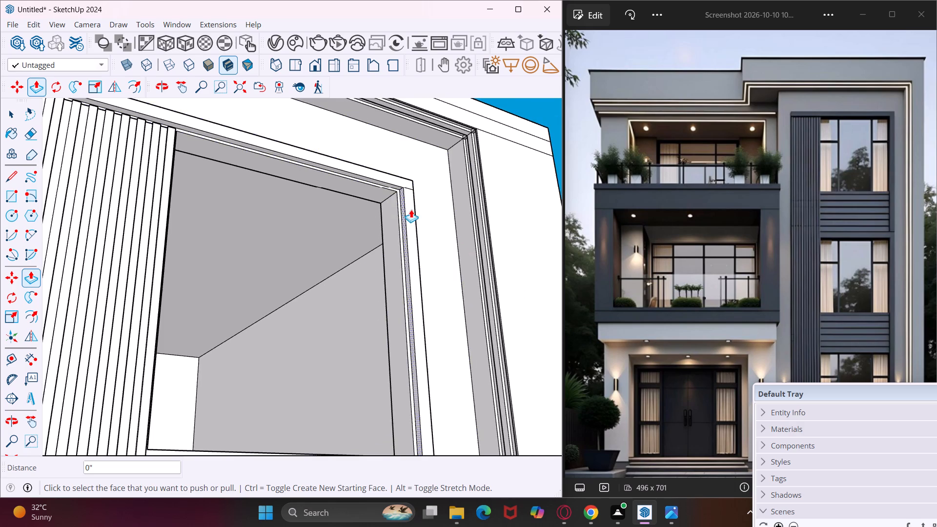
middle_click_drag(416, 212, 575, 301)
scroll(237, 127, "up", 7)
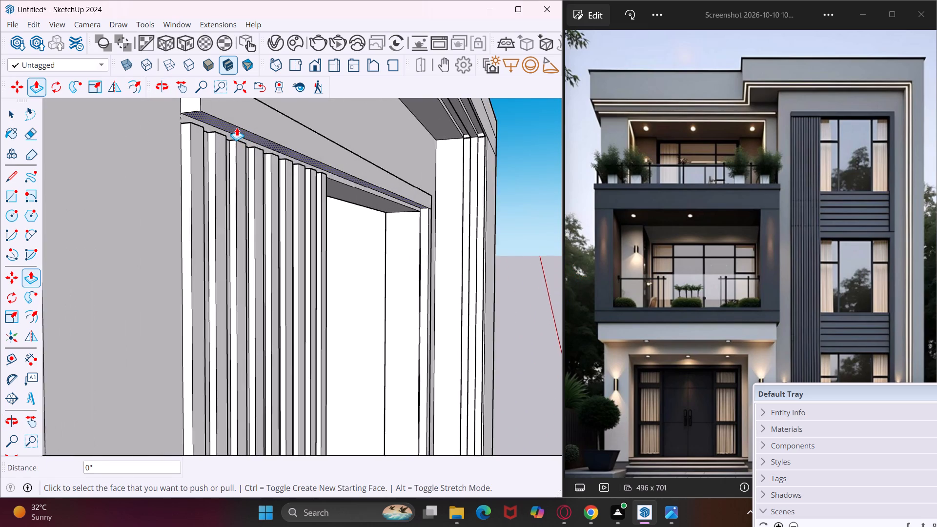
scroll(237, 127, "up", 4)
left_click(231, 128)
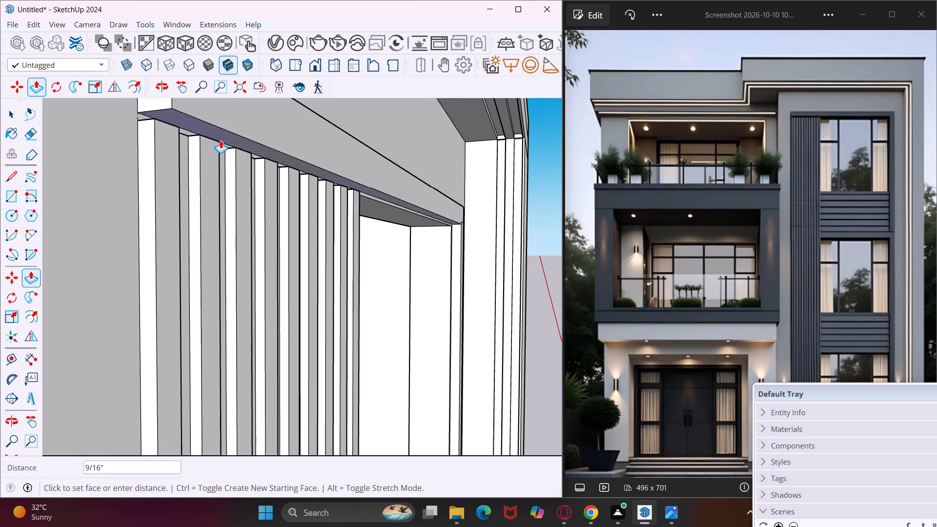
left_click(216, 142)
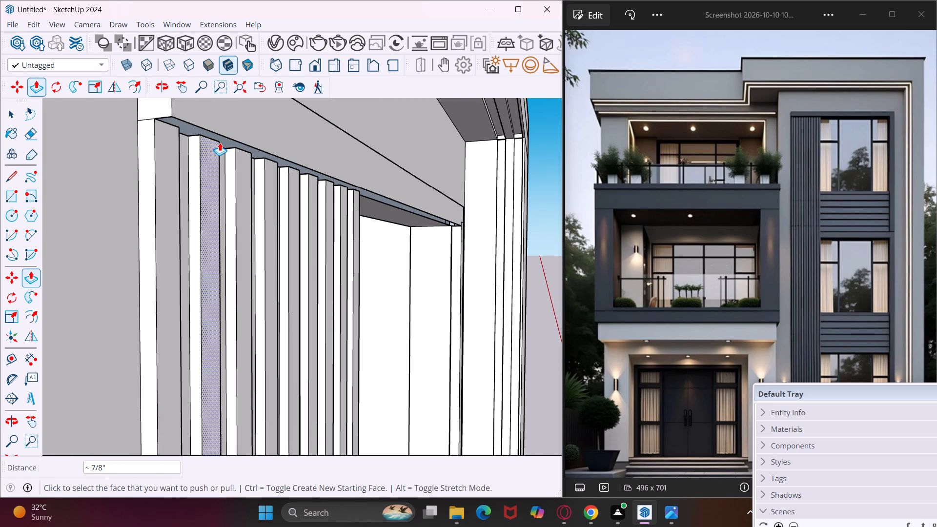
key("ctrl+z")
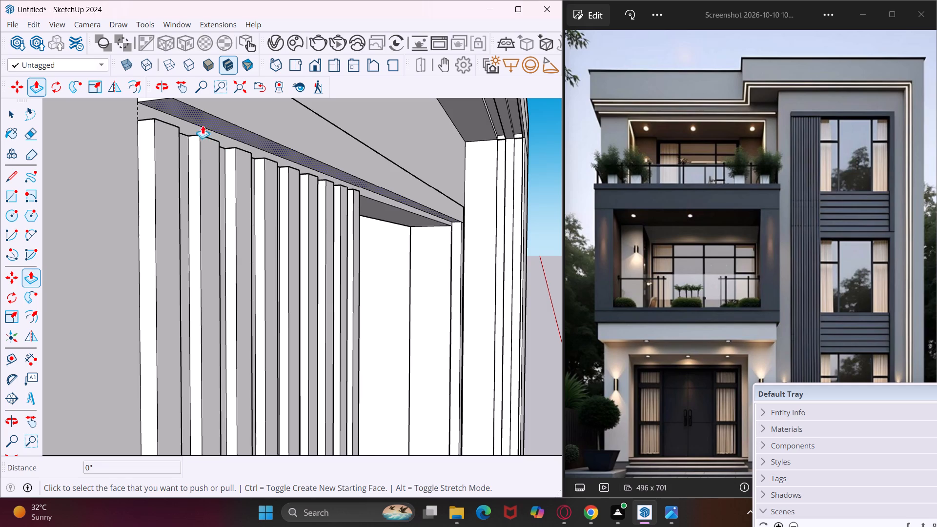
Pull the top strip's underside down about 7/16" toward the grooved panel's upper end.
scroll(194, 114, "up", 7)
left_click(194, 114)
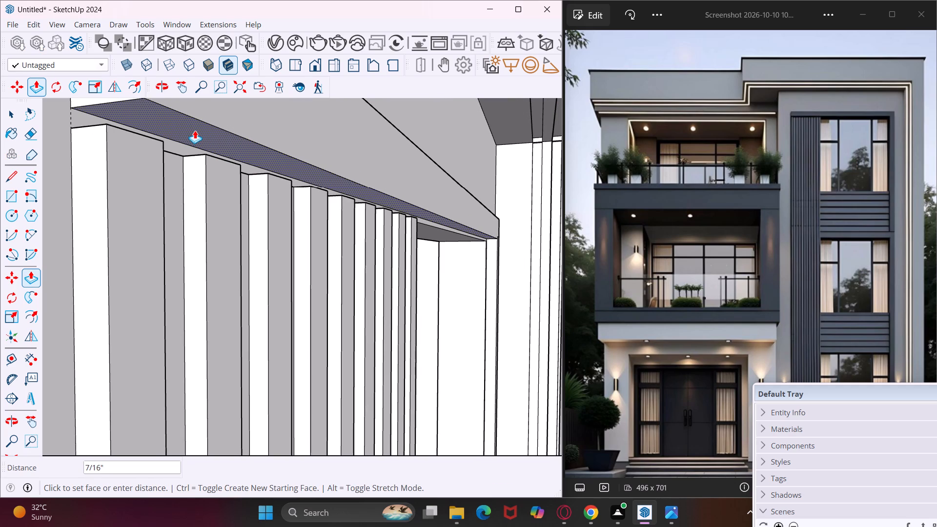
left_click(196, 131)
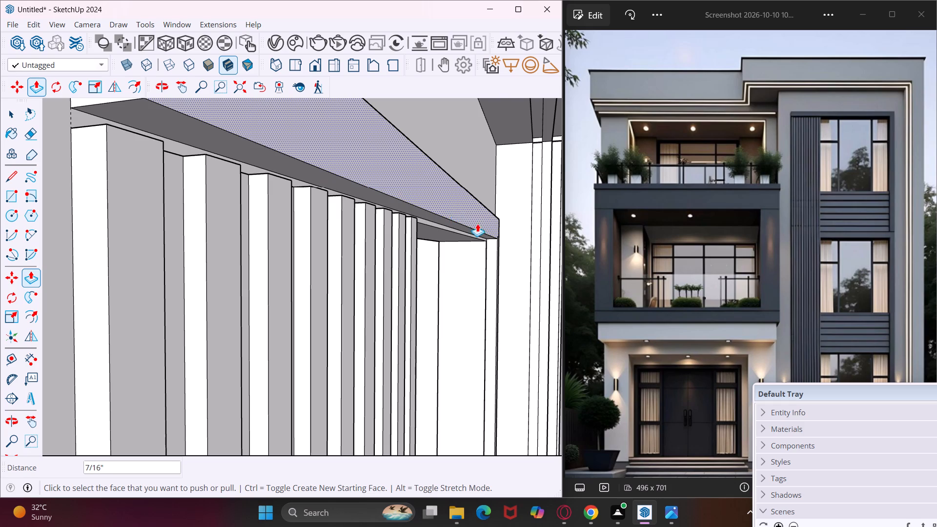
Pull the inner side face of the vertical strip beside the top window about 5/8" toward the window.
scroll(492, 260, "up", 10)
middle_click_drag(492, 260, 384, 258)
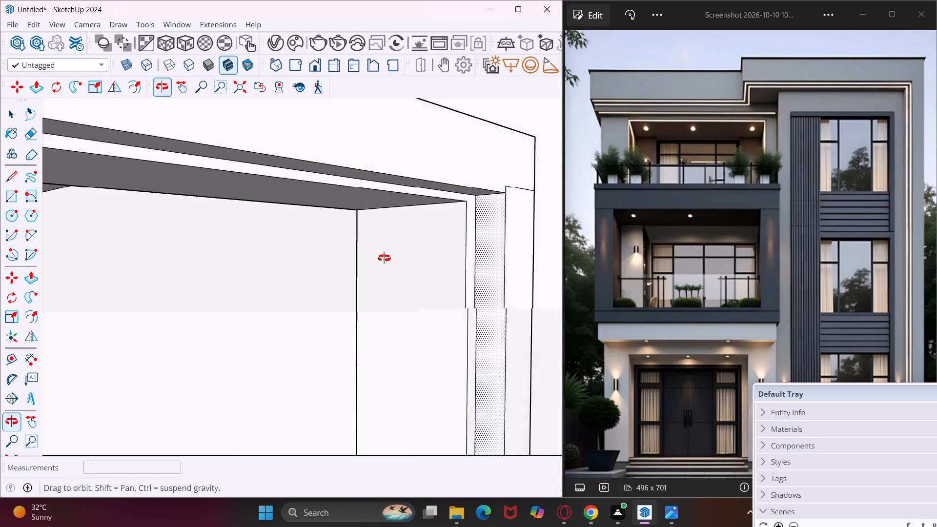
middle_click_drag(384, 258, 326, 250)
scroll(470, 253, "up", 7)
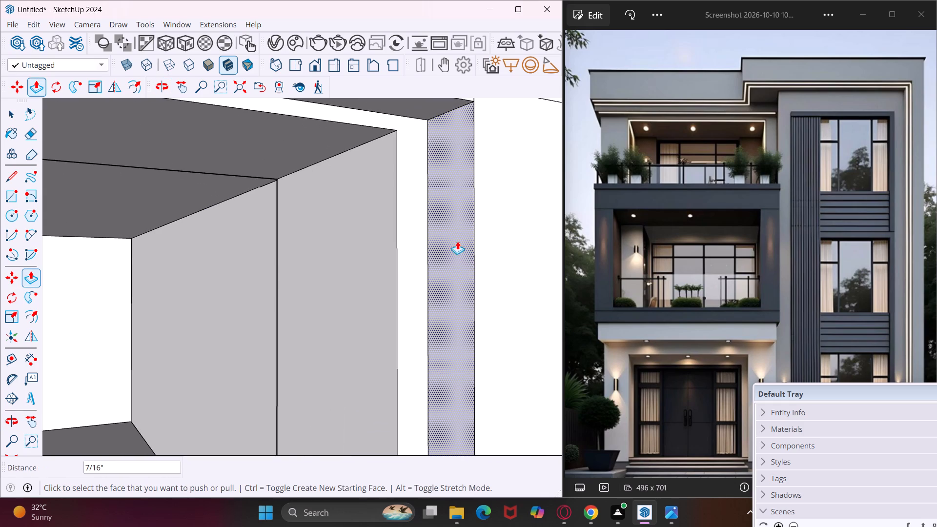
left_click(456, 241)
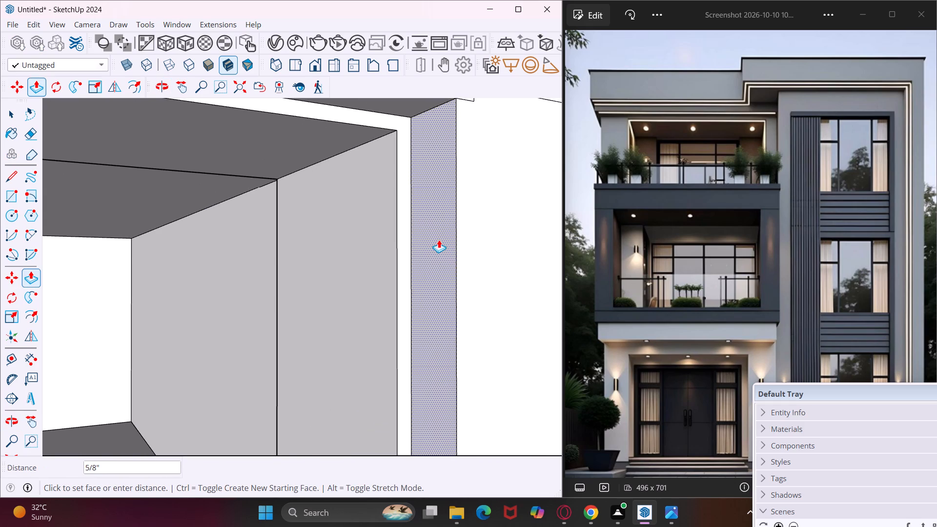
left_click(439, 240)
Extrude the vertical strip's three sections from the floor bands below the top window downward 2", flush with the section above.
scroll(438, 209, "down", 6)
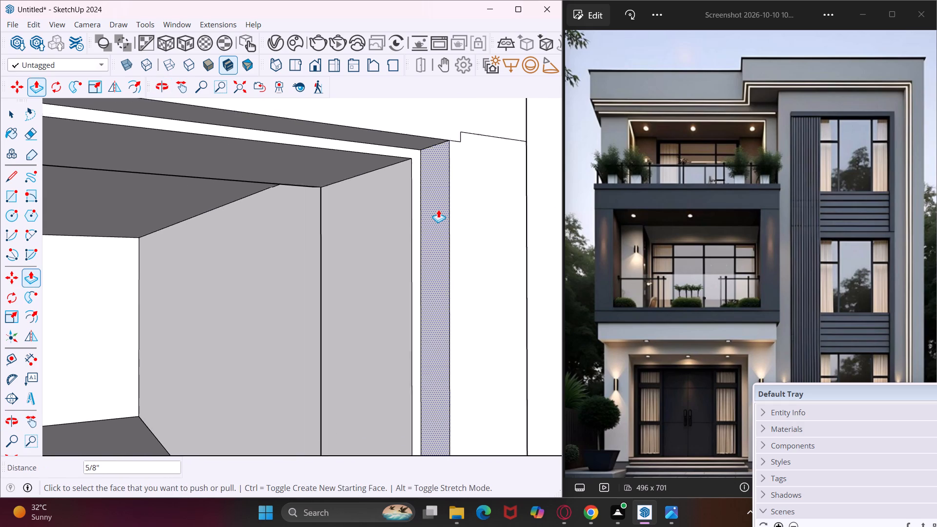
scroll(438, 209, "down", 12)
scroll(459, 154, "down", 10)
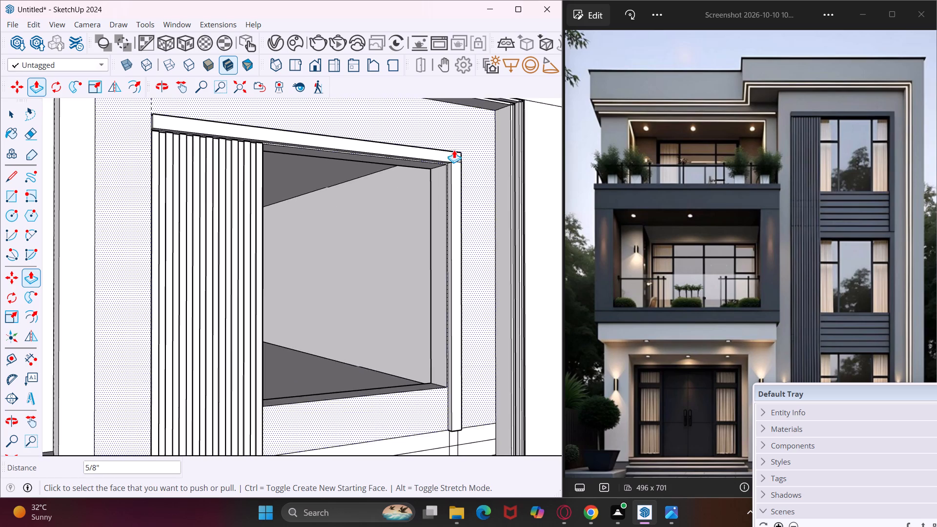
scroll(454, 150, "down", 4)
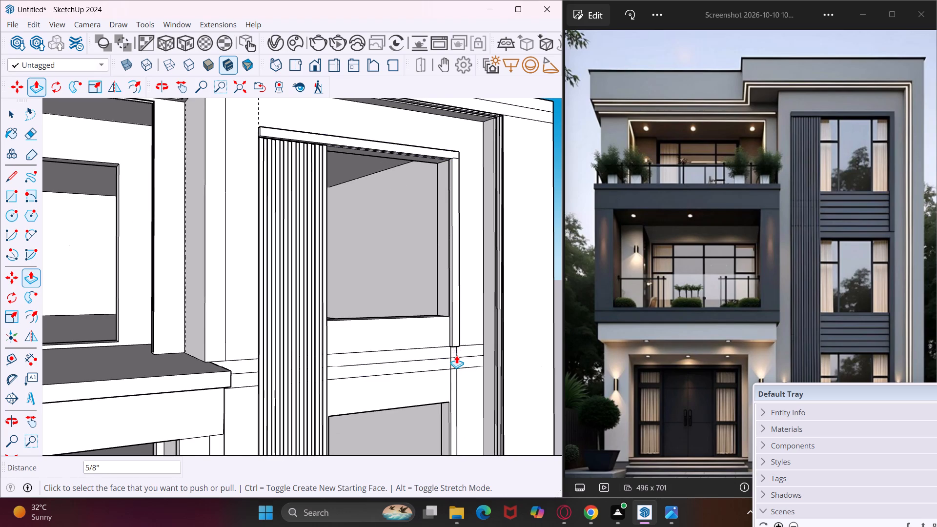
scroll(456, 355, "up", 15)
double_click(446, 342)
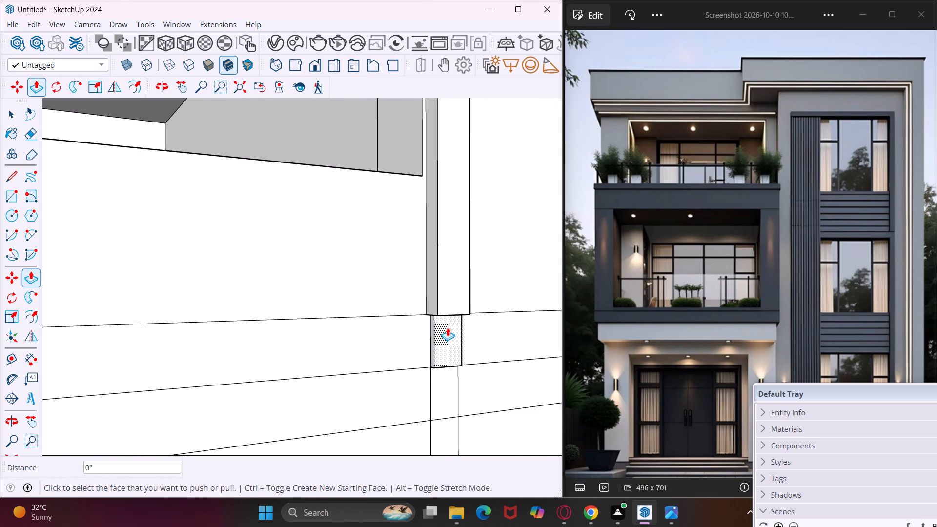
key("ctrl+z")
left_click(448, 327)
left_click(455, 305)
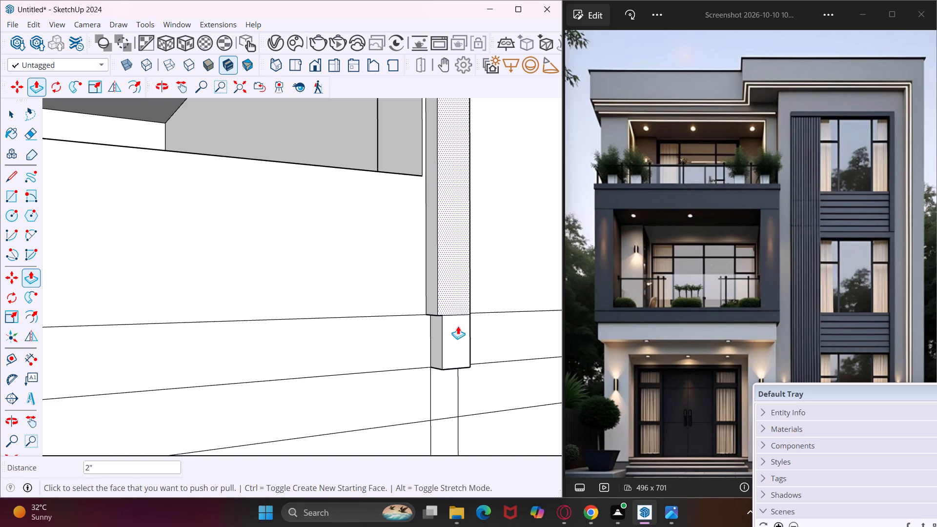
left_click(446, 379)
left_click(455, 355)
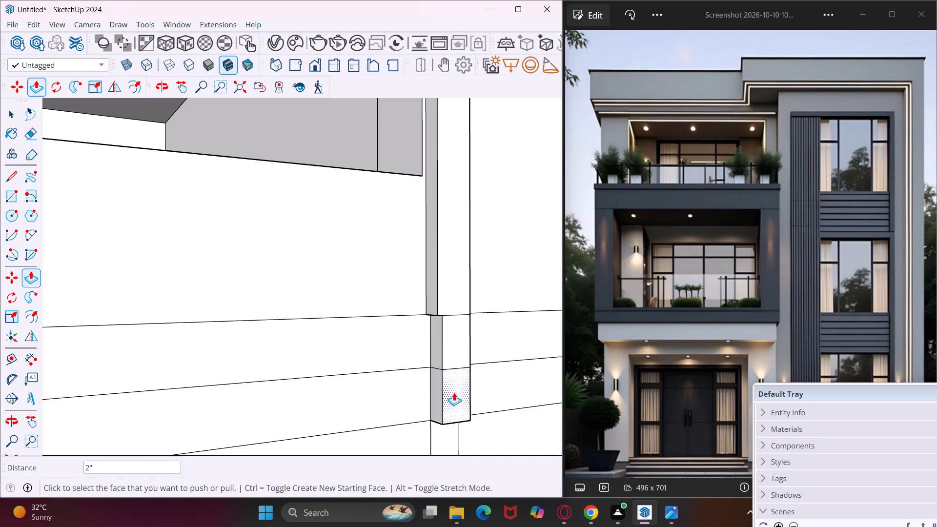
left_click(447, 427)
left_click(457, 410)
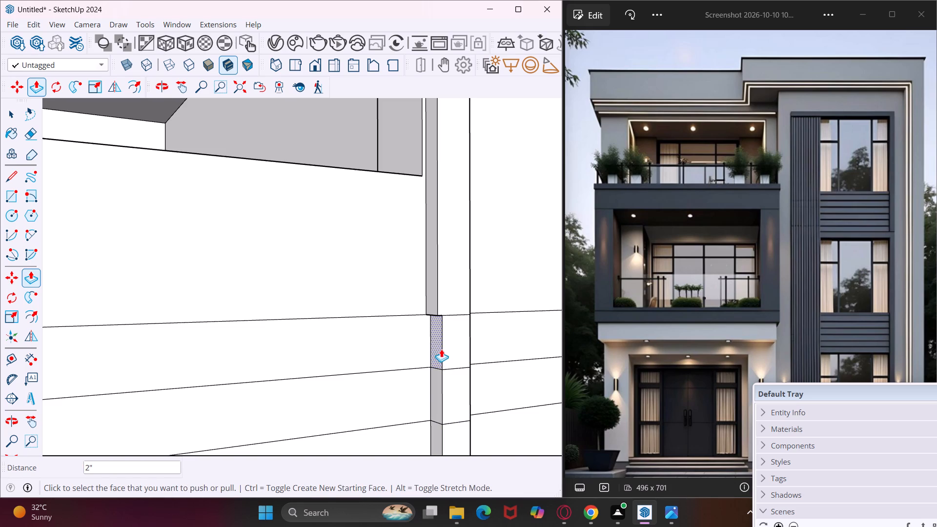
Pull the inner side faces of those three strip sections 5/8" toward the windows, flush with the section above.
left_click(437, 332)
left_click(429, 302)
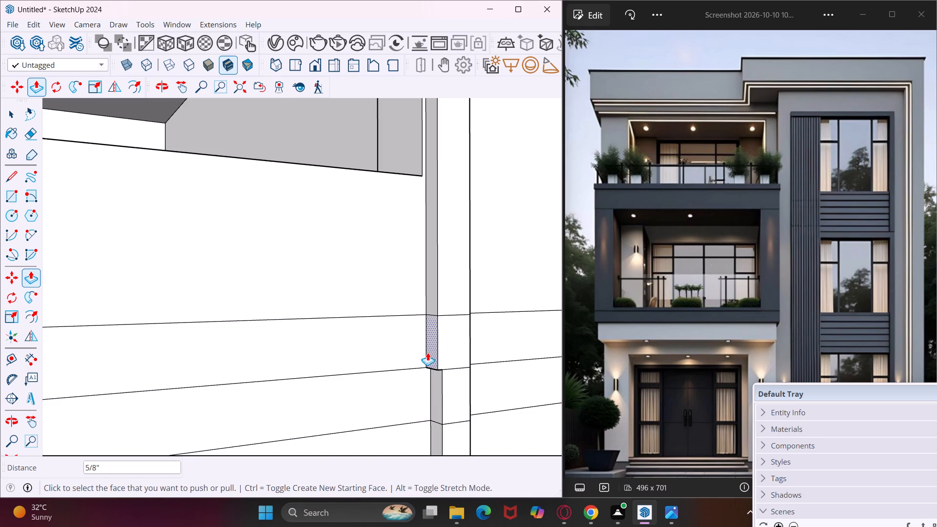
left_click(435, 392)
left_click(433, 353)
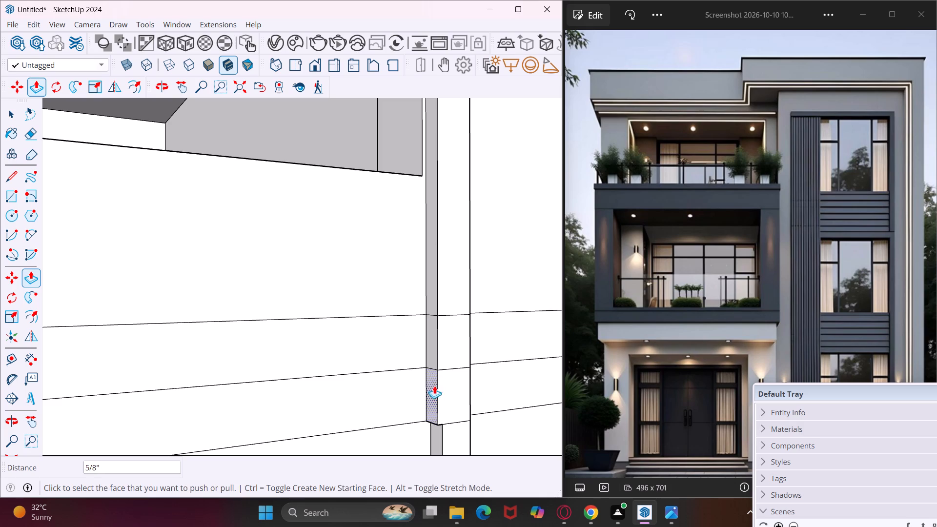
left_click(434, 434)
left_click(431, 411)
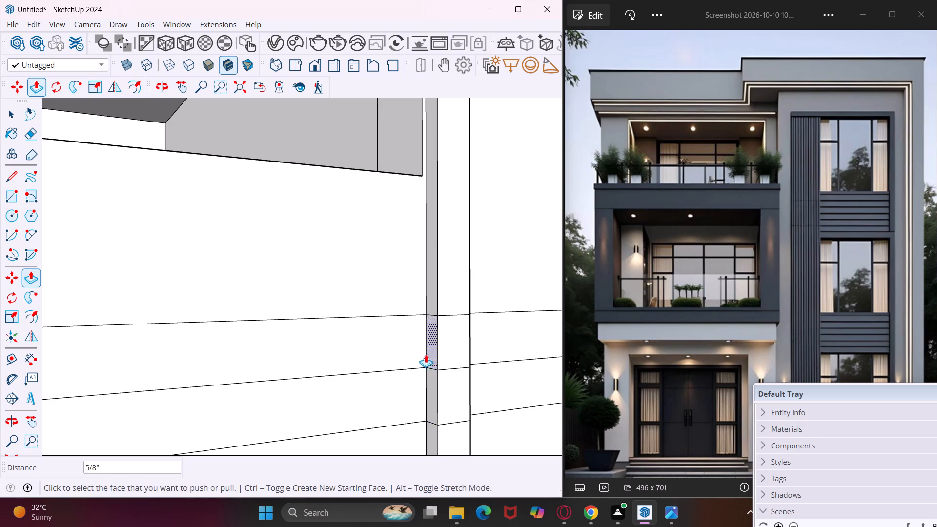
Extrude the vertical strip's ground-floor section outward 2", flush with the section above.
scroll(426, 353, "down", 18)
scroll(417, 311, "down", 10)
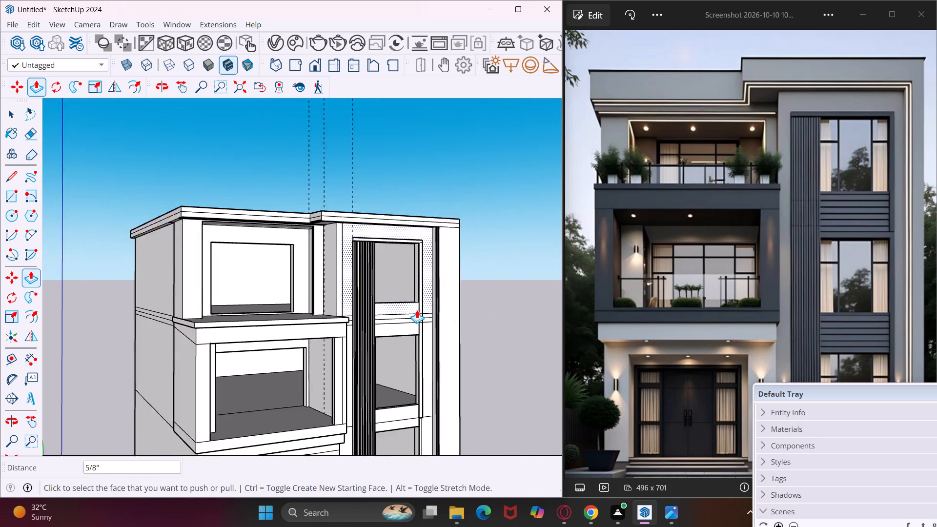
scroll(417, 310, "down", 5)
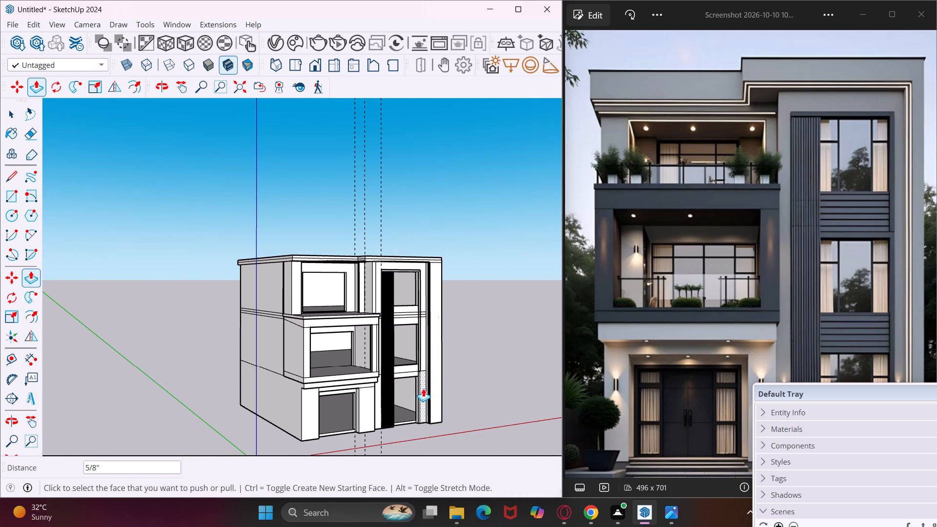
scroll(423, 388, "up", 20)
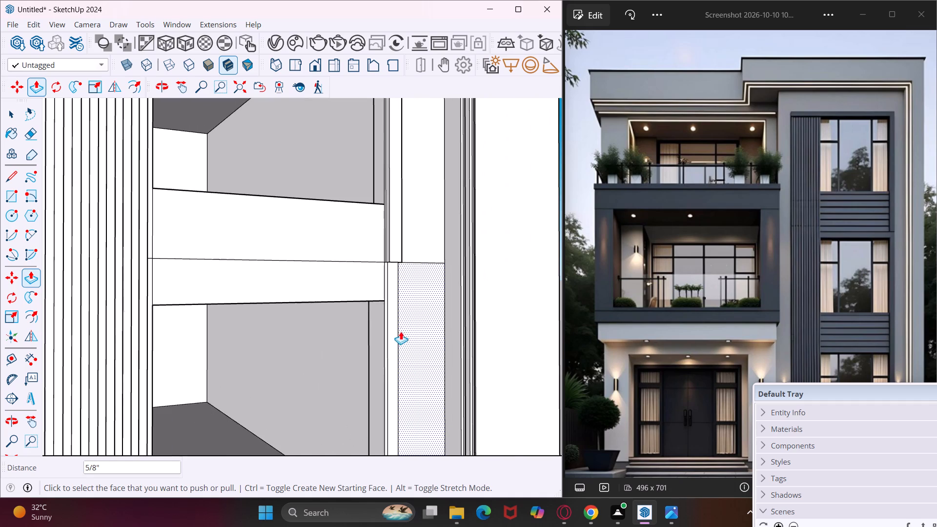
scroll(394, 294, "up", 13)
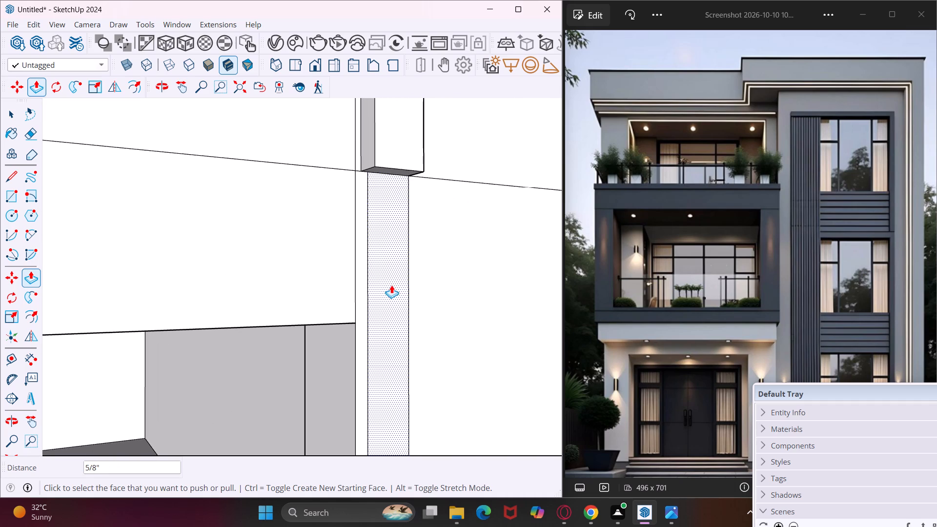
left_click(391, 283)
left_click(403, 158)
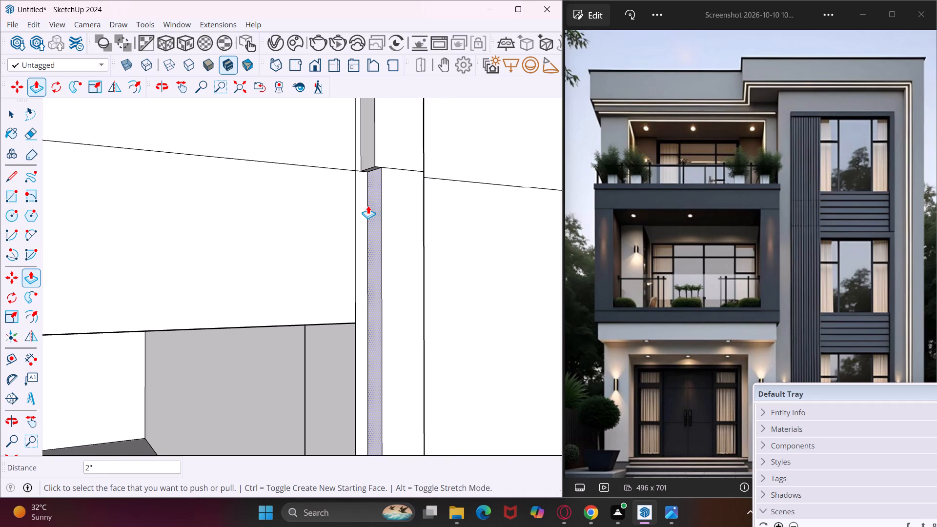
Pull the ground-floor strip section's inner side face 5/8" toward the window to align with the section above.
left_click(372, 208)
left_click(363, 155)
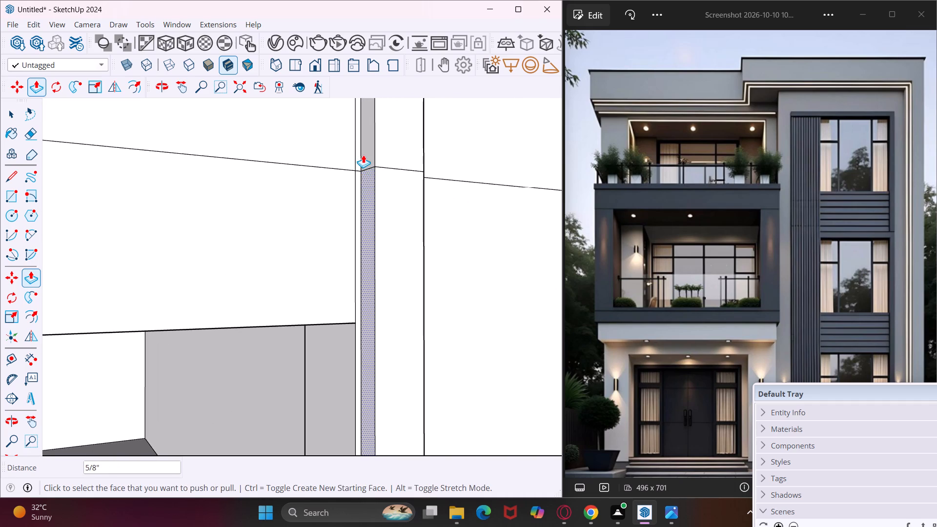
scroll(370, 153, "down", 20)
scroll(370, 153, "down", 3)
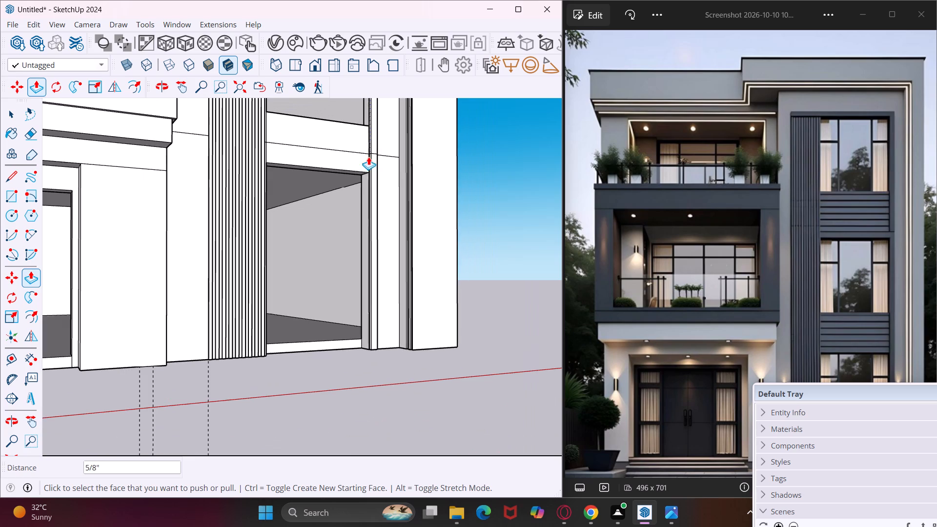
Move the Default Tray down and aside so that it uncovers the ground floor of the reference facade.
middle_click_drag(370, 356, 244, 361)
scroll(236, 361, "down", 10)
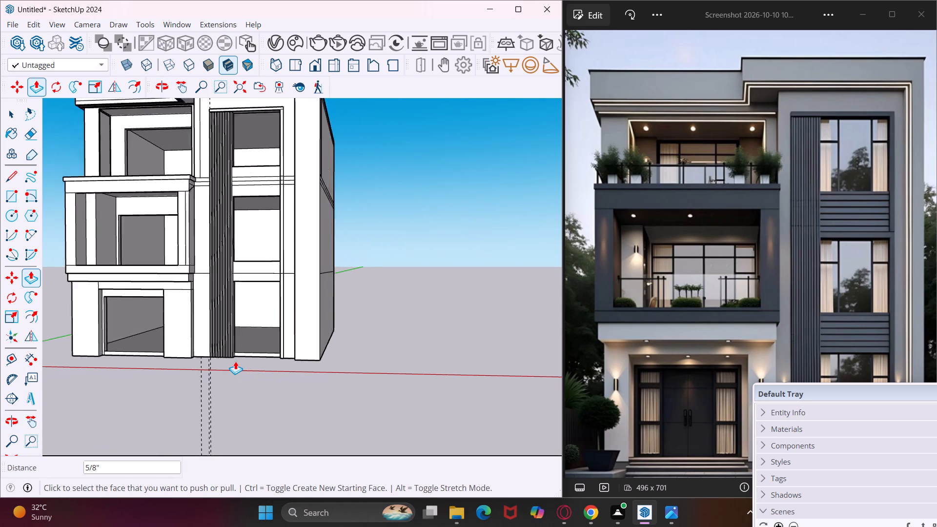
scroll(235, 361, "down", 1)
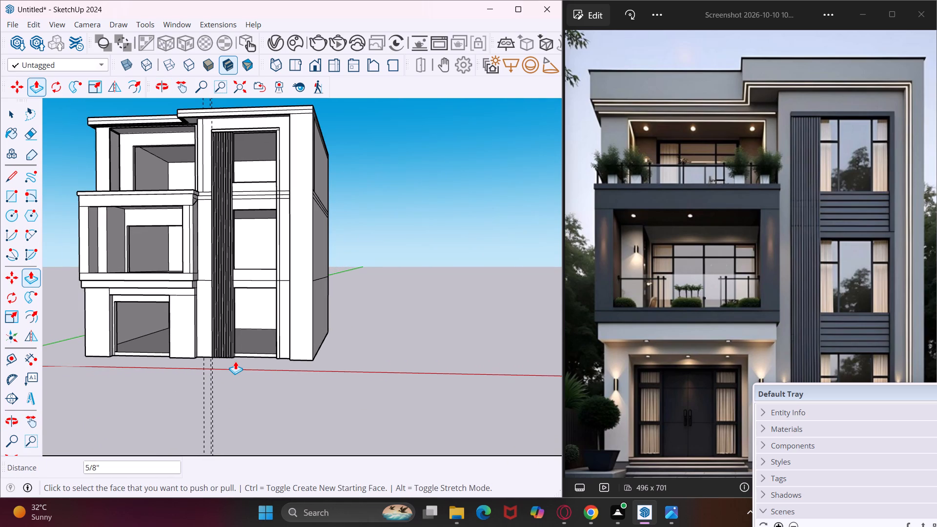
key("Escape")
key("space")
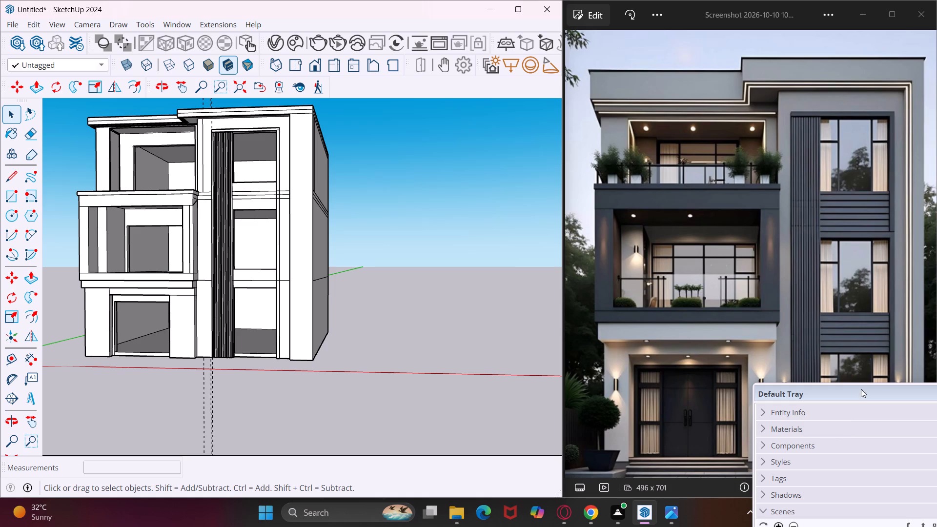
left_click_drag(839, 389, 745, 446)
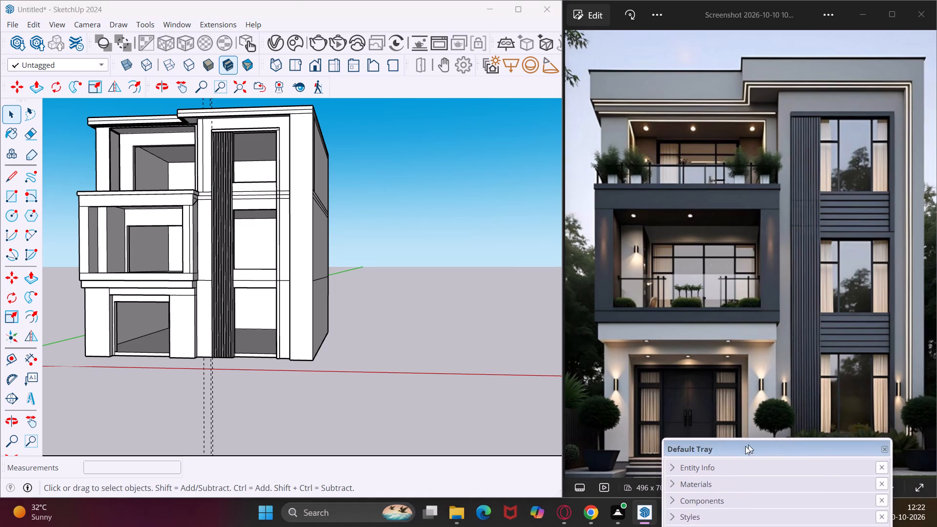
left_click_drag(745, 446, 691, 452)
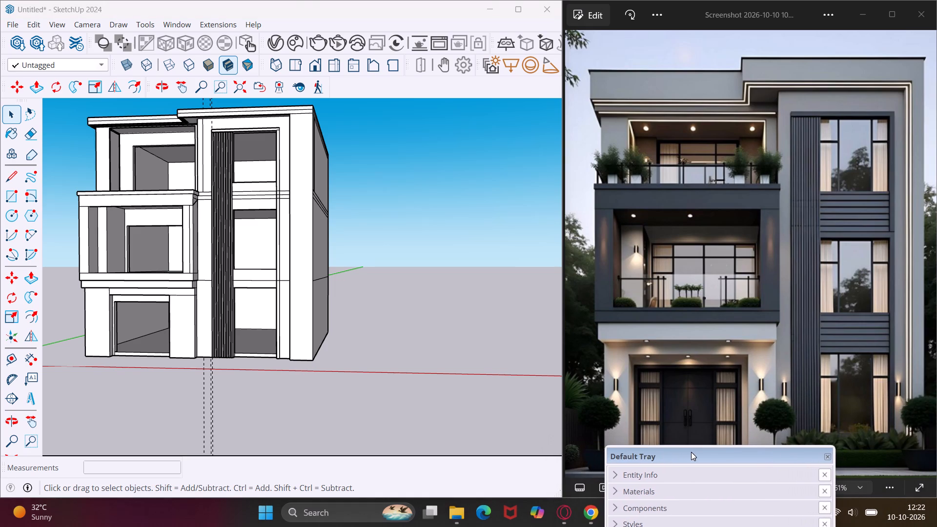
left_click_drag(691, 452, 695, 452)
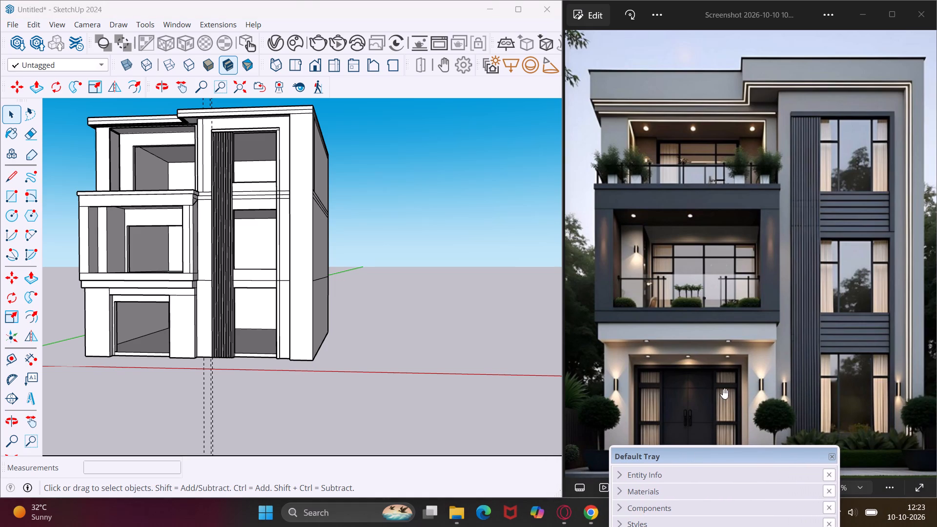
Examine the slatted bands between the stacked windows in the reference image and the matching band beside the model's grooved panel.
scroll(278, 280, "up", 11)
middle_click_drag(275, 258, 295, 259)
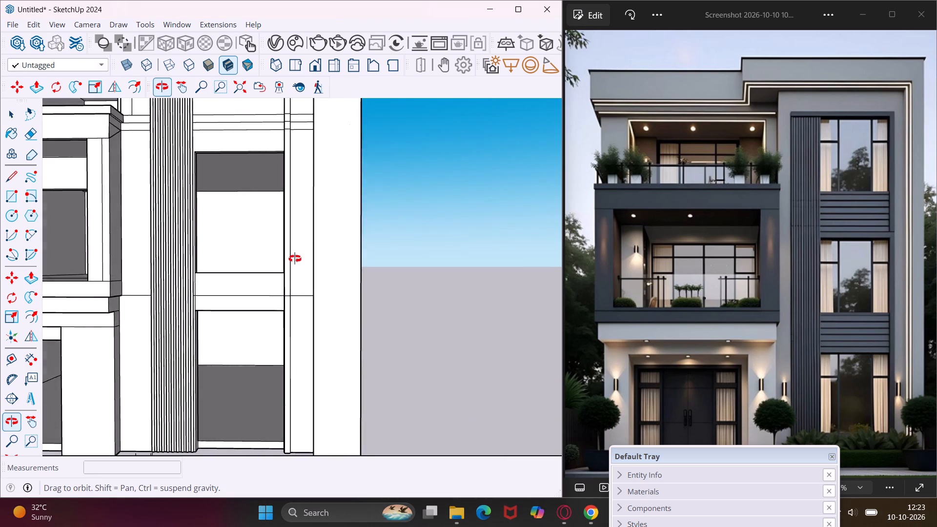
middle_click_drag(295, 259, 330, 275)
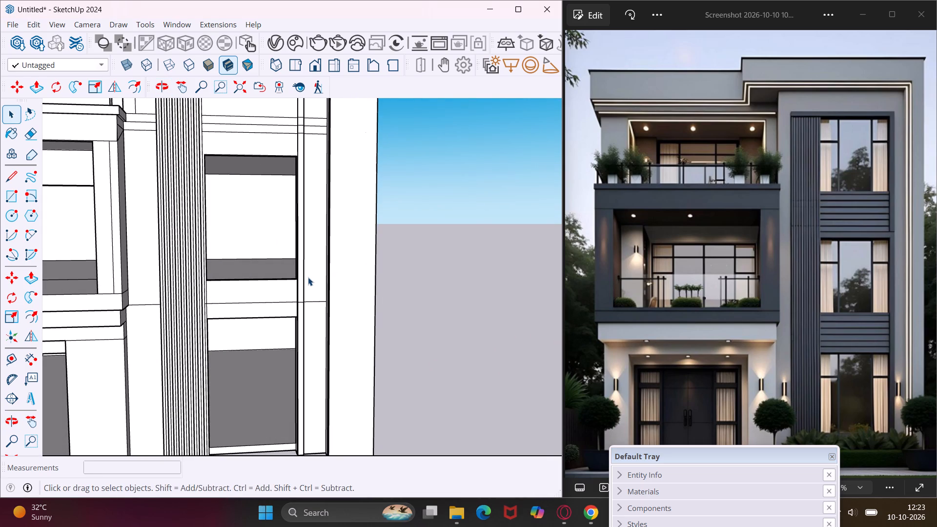
scroll(270, 309, "up", 4)
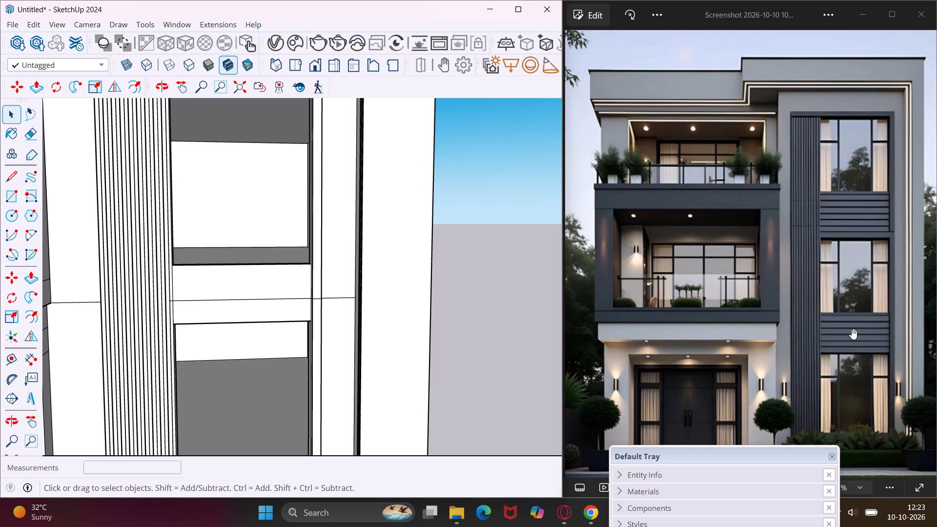
scroll(852, 329, "up", 11)
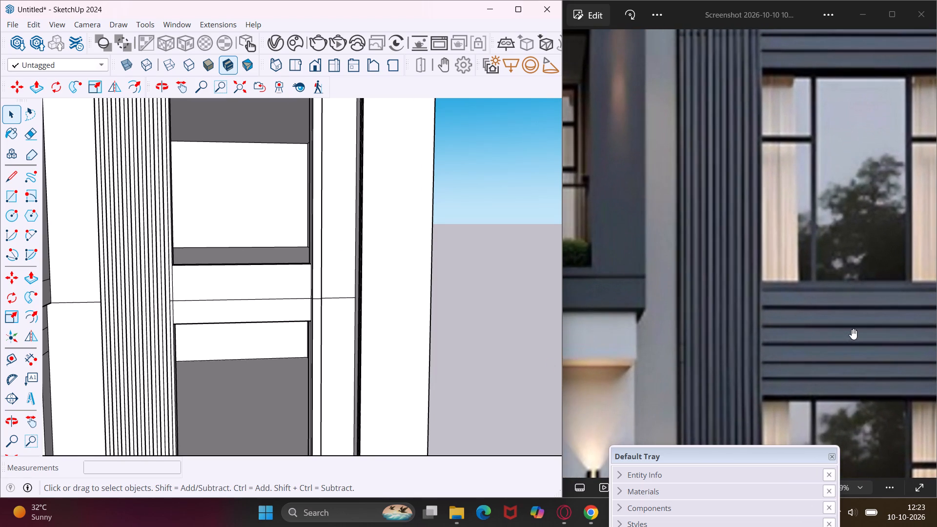
scroll(838, 325, "down", 6)
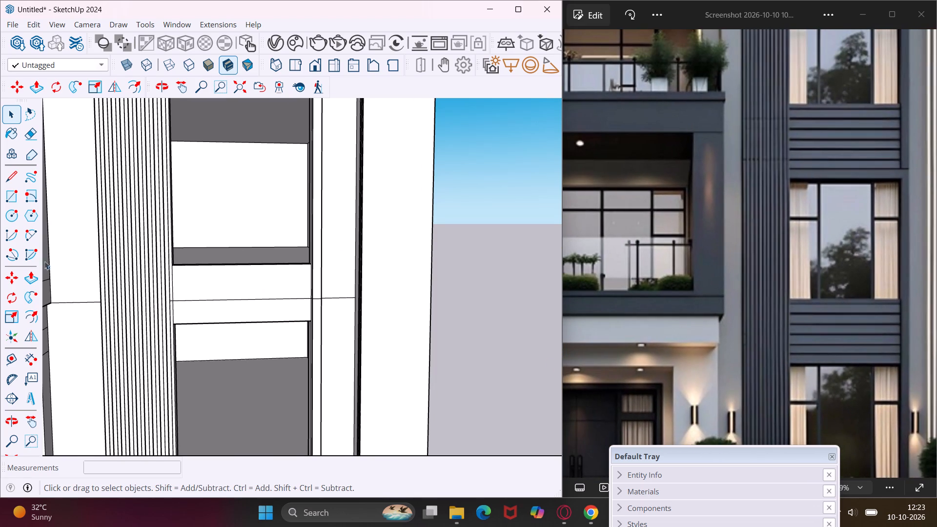
scroll(166, 283, "up", 9)
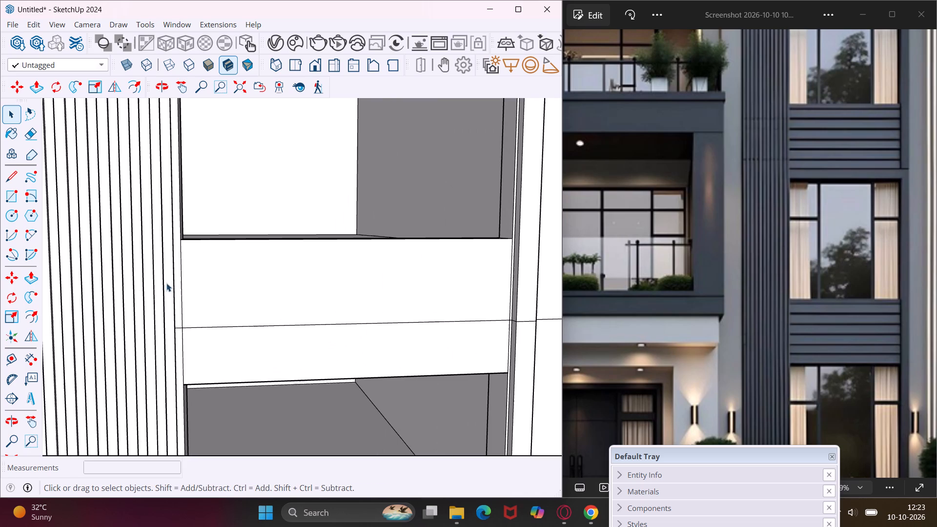
middle_click_drag(200, 303, 59, 291)
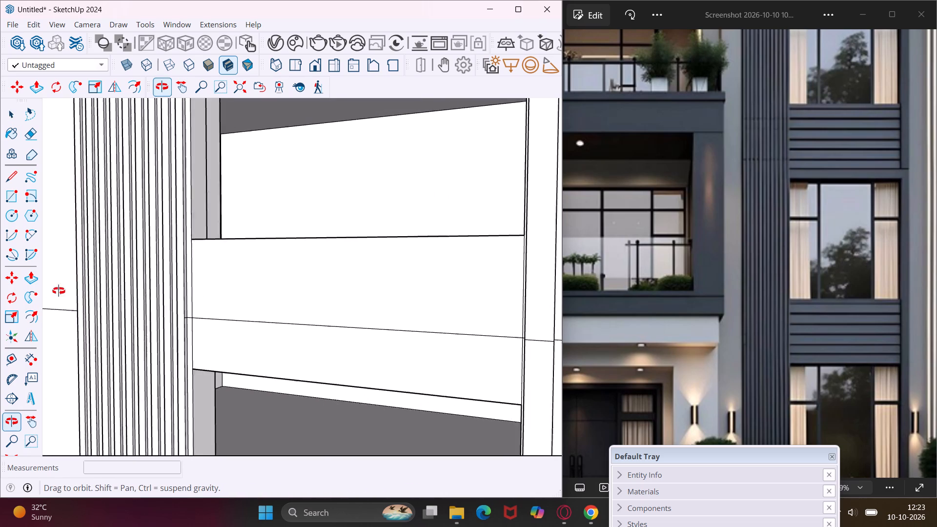
middle_click_drag(59, 291, 8, 293)
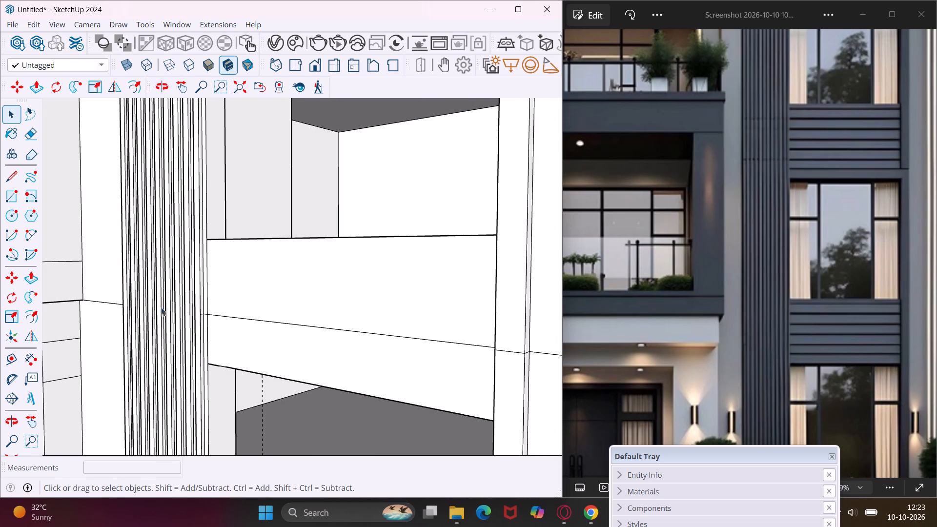
scroll(194, 290, "up", 3)
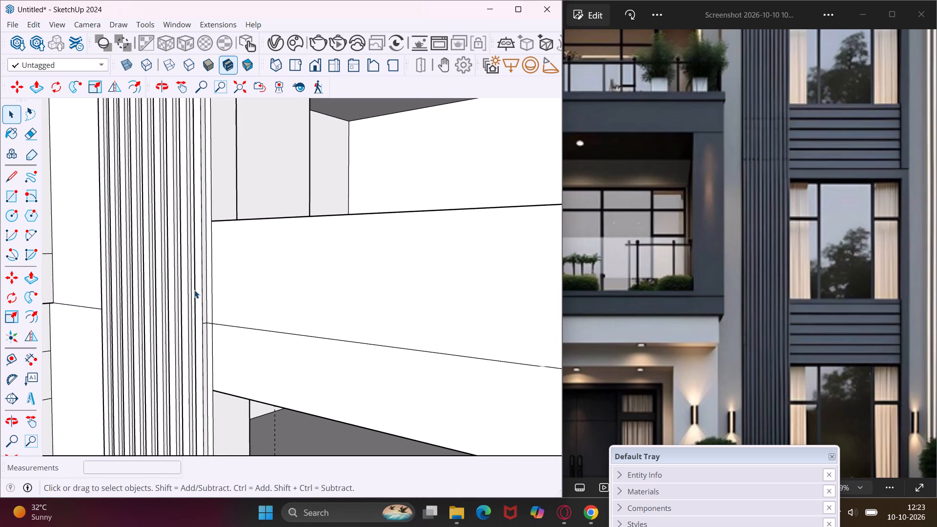
middle_click_drag(194, 290, 358, 305)
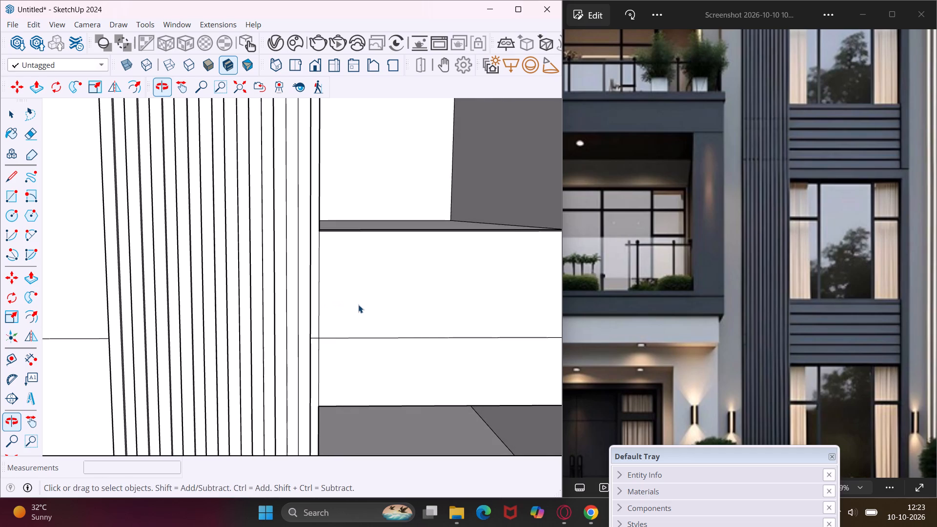
scroll(355, 304, "down", 4)
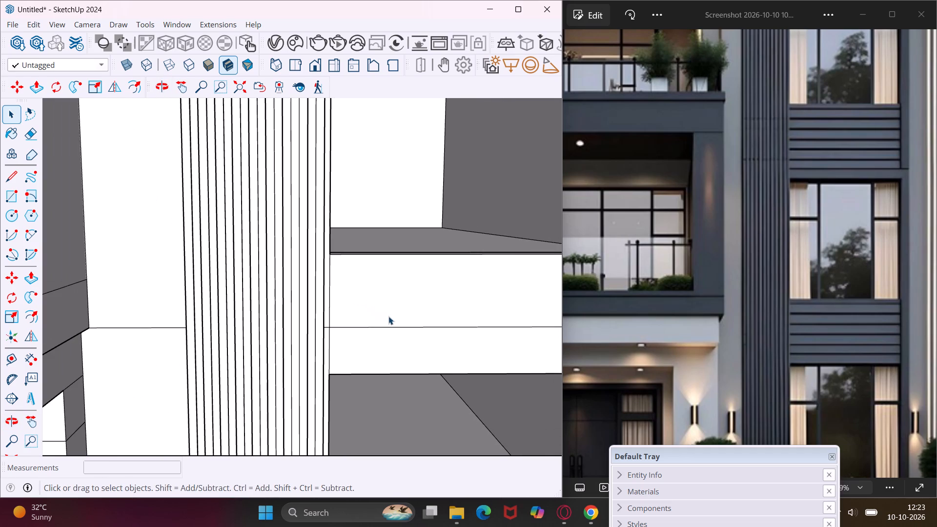
scroll(386, 316, "down", 4)
middle_click_drag(441, 321, 413, 321)
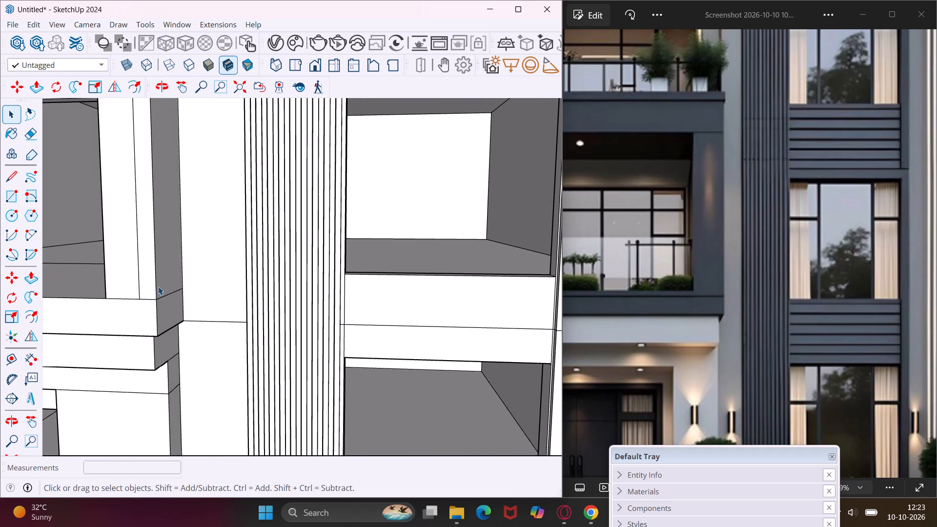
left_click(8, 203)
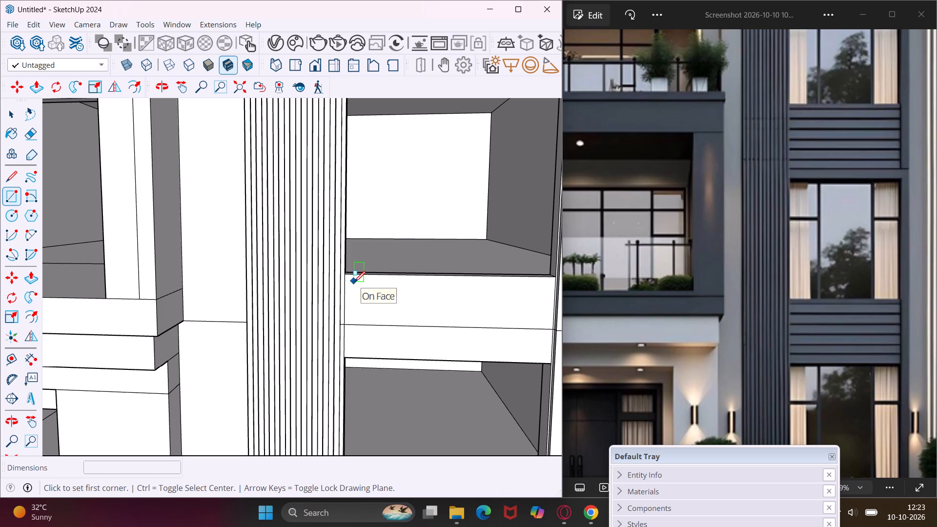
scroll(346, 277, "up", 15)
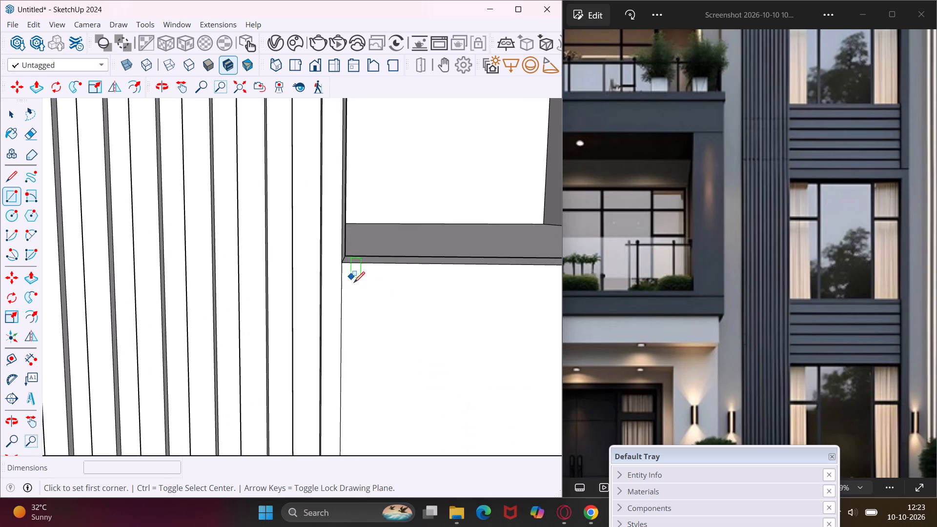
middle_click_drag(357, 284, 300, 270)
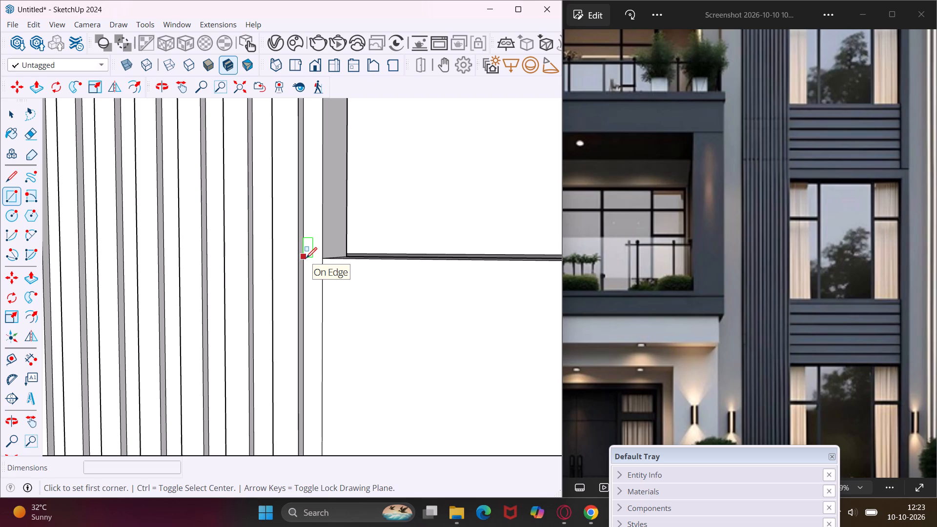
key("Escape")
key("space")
Pull the middle-floor side face of the grooved panel's last rib 1 3/8" toward the windows, flush with the opening's edge.
left_click(301, 257)
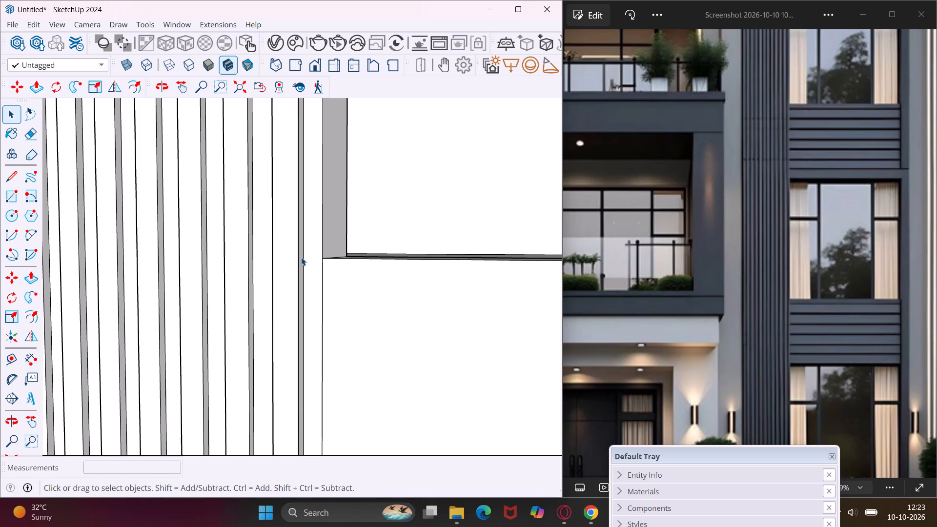
key("p")
left_click(301, 257)
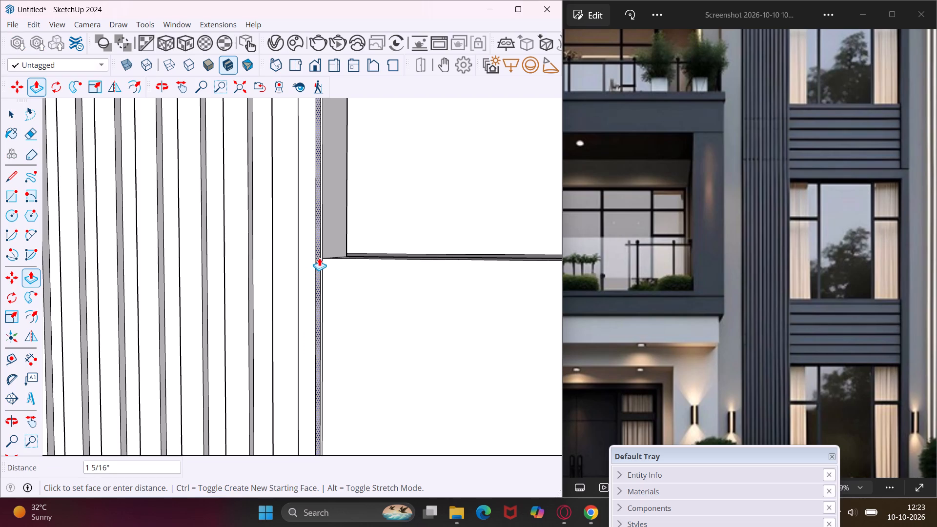
left_click(319, 258)
scroll(278, 251, "down", 6)
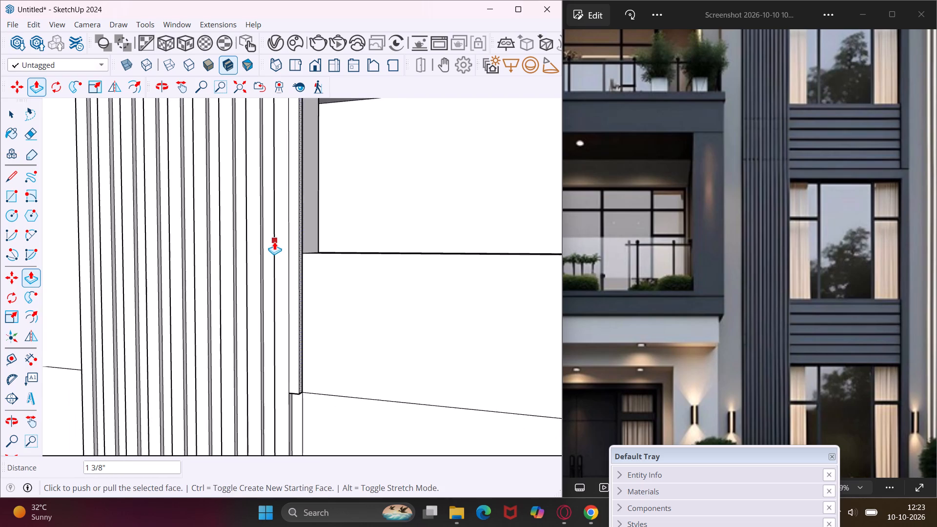
scroll(274, 242, "down", 5)
scroll(289, 373, "up", 2)
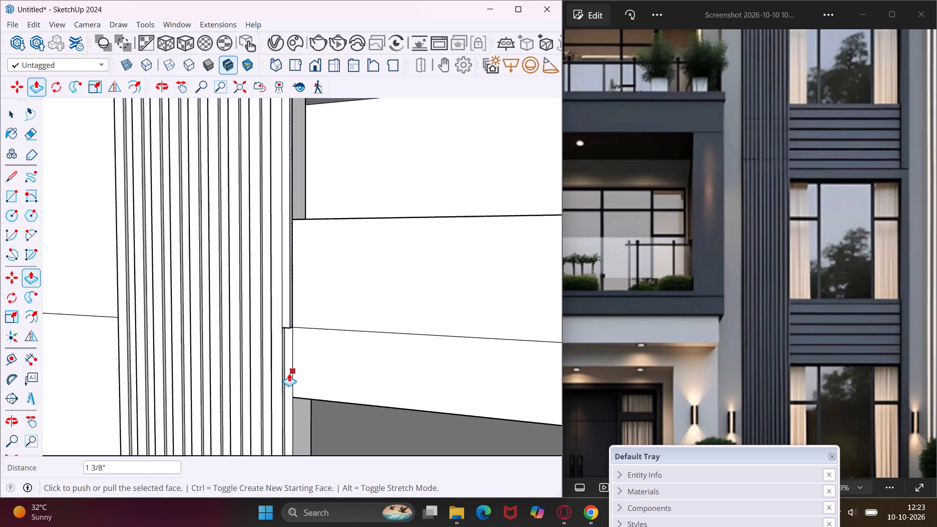
scroll(289, 373, "up", 2)
key("Escape")
Pull the ground-floor side face of the last rib 1 3/8" toward the window, flush with the section above.
scroll(281, 371, "up", 5)
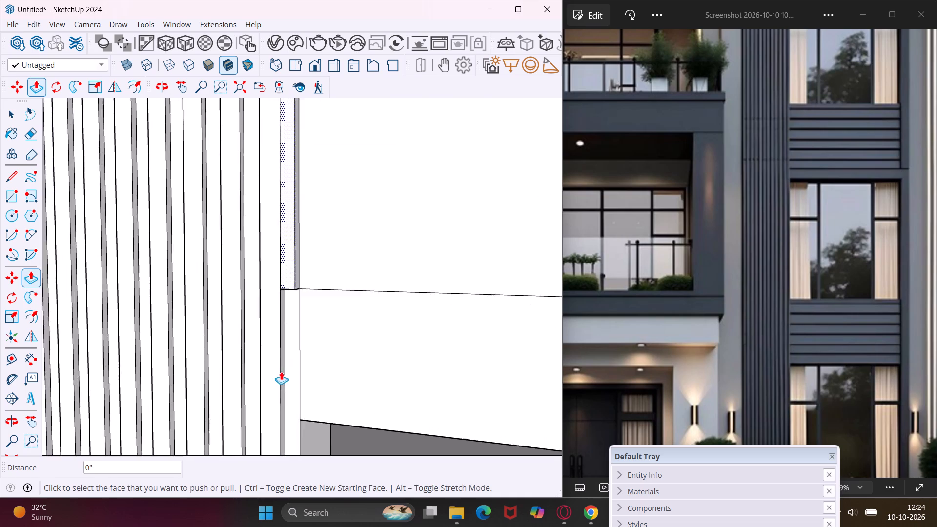
scroll(281, 371, "up", 4)
left_click(283, 273)
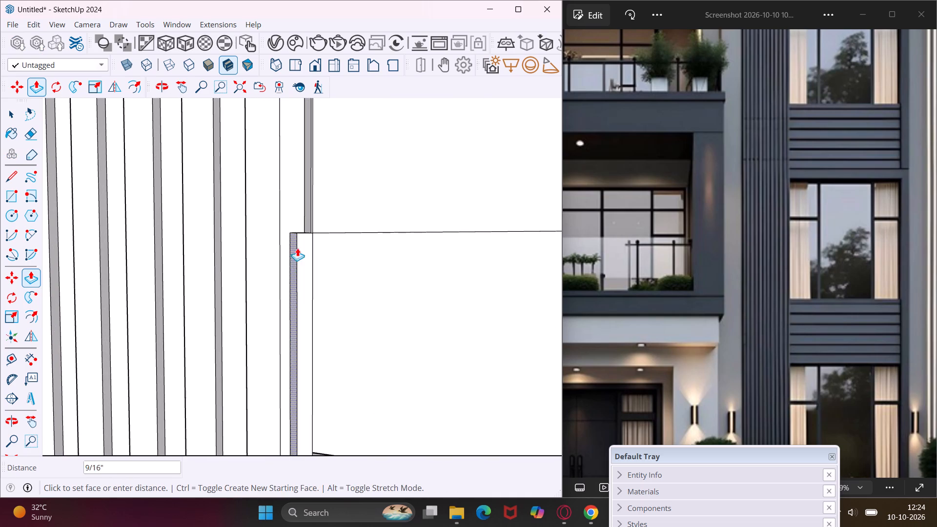
left_click(303, 228)
Pull the last rib's two short side faces beside the band between the middle and top windows 1 3/8" outward, flush with the section below.
scroll(292, 211, "down", 13)
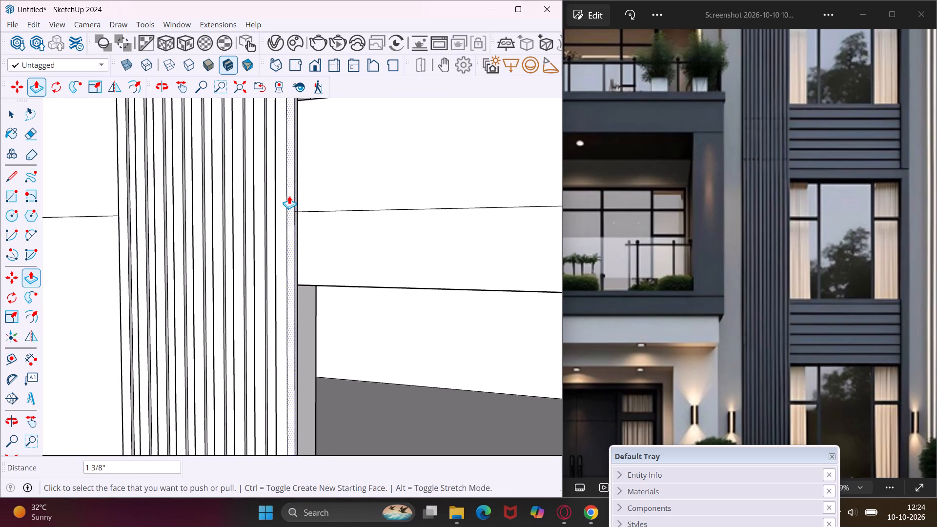
scroll(289, 196, "down", 10)
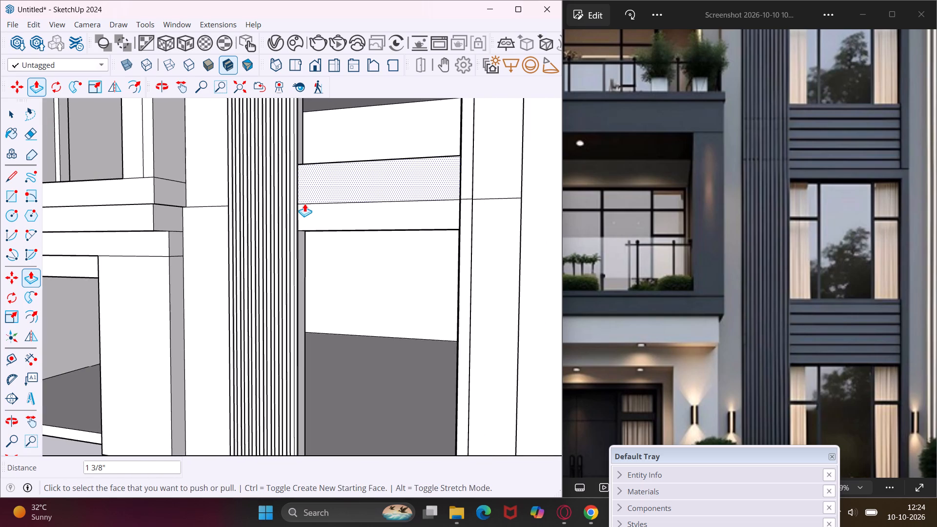
middle_click_drag(297, 150, 324, 244)
scroll(304, 222, "down", 3)
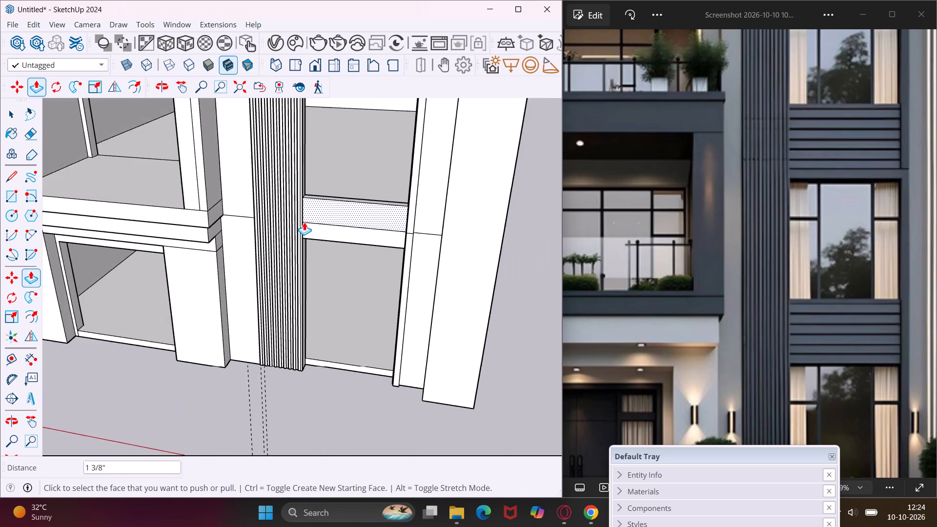
scroll(304, 222, "down", 11)
scroll(307, 133, "up", 4)
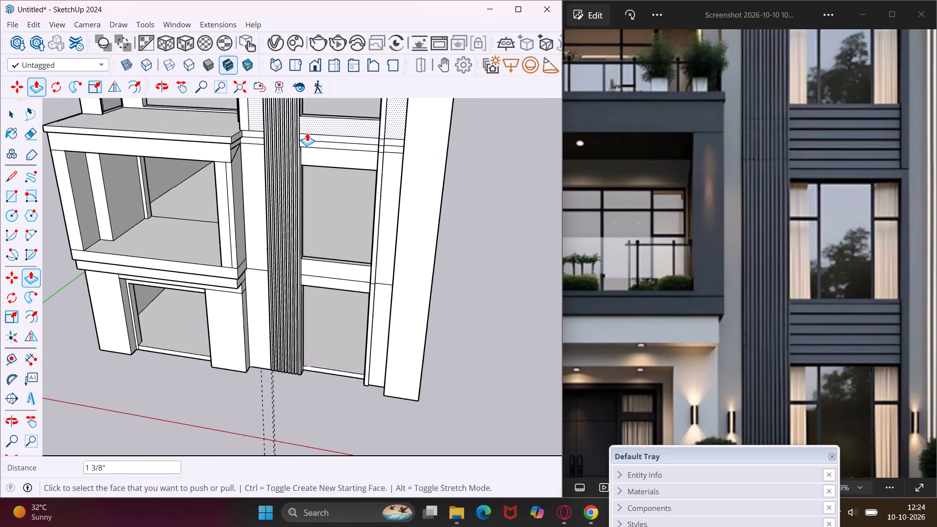
scroll(307, 133, "up", 20)
scroll(307, 133, "up", 8)
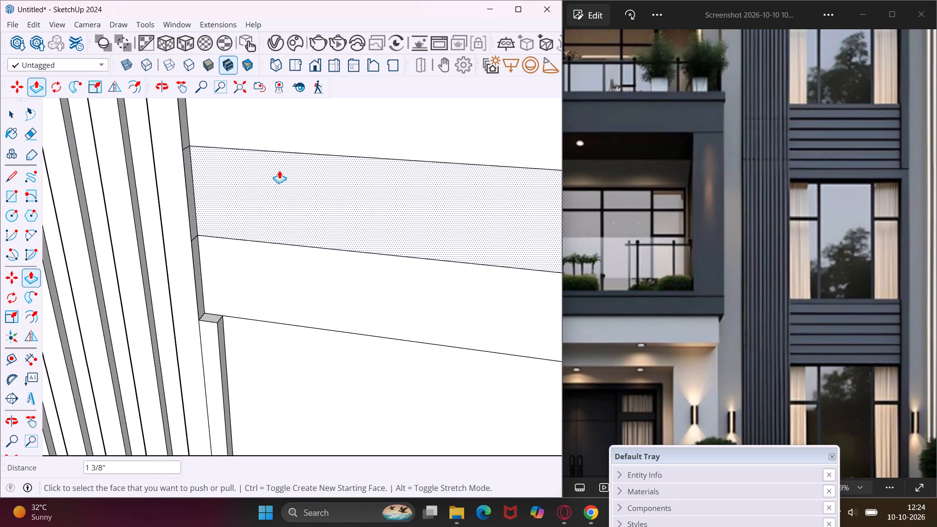
left_click(197, 268)
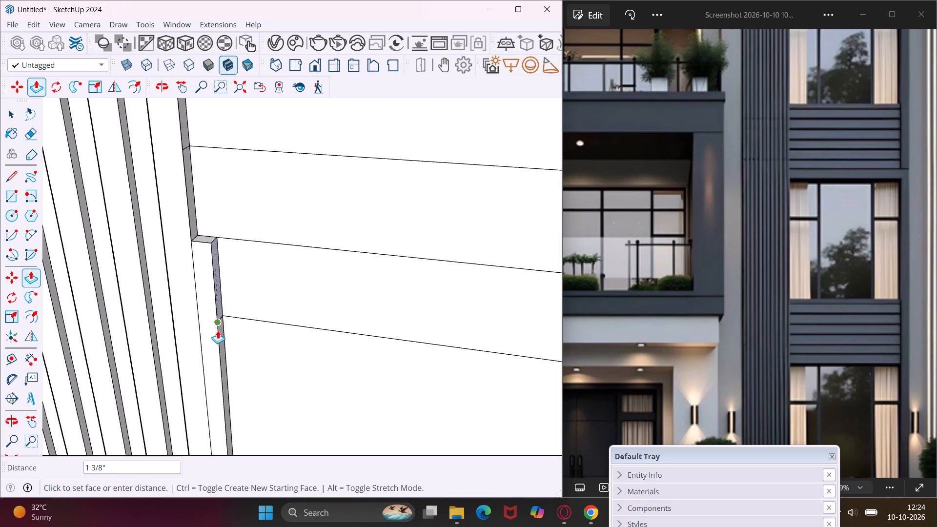
left_click(218, 330)
left_click(192, 195)
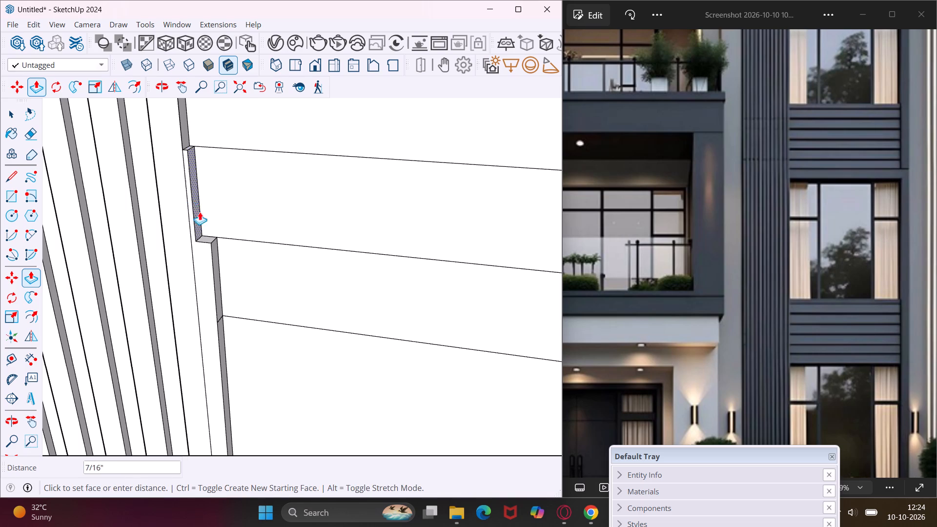
left_click(210, 256)
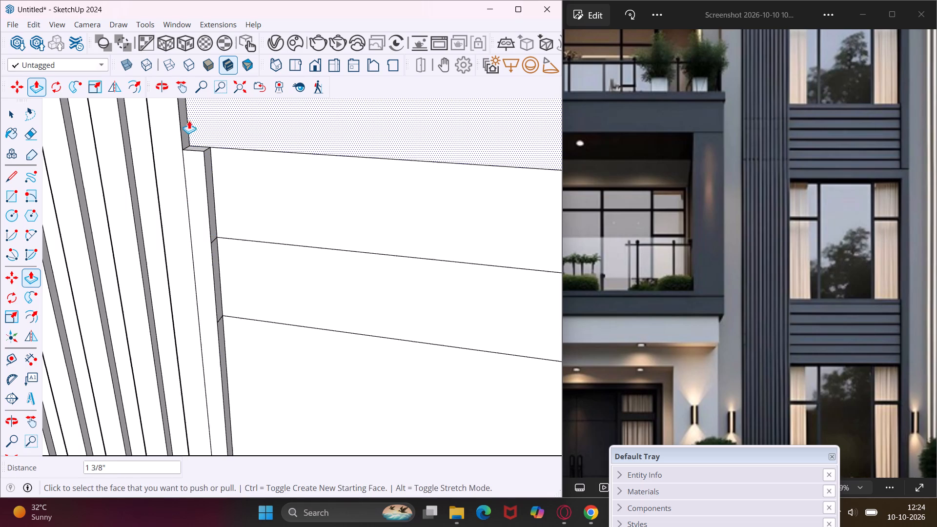
Pull the top-floor side face of the last rib toward the window by about 1/2" and another 7/8", flush with the sections below.
left_click(184, 119)
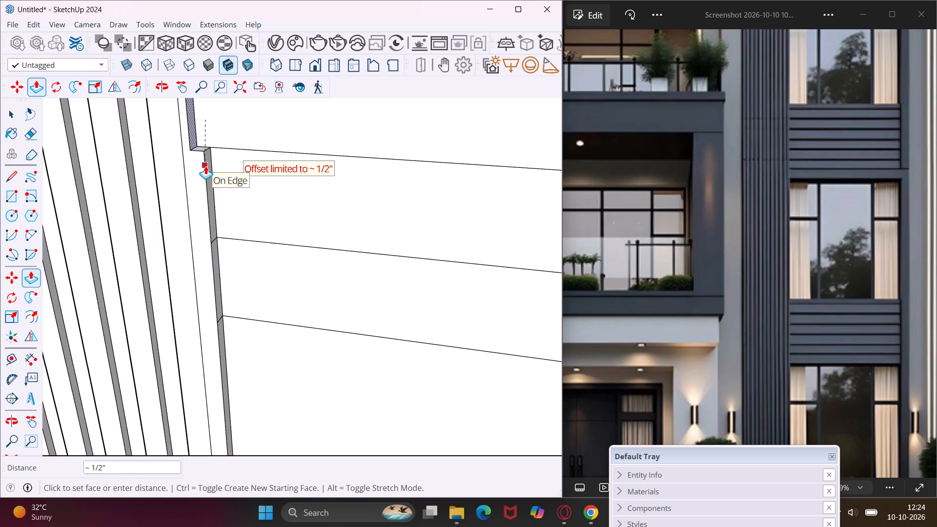
left_click(205, 166)
left_click(191, 124)
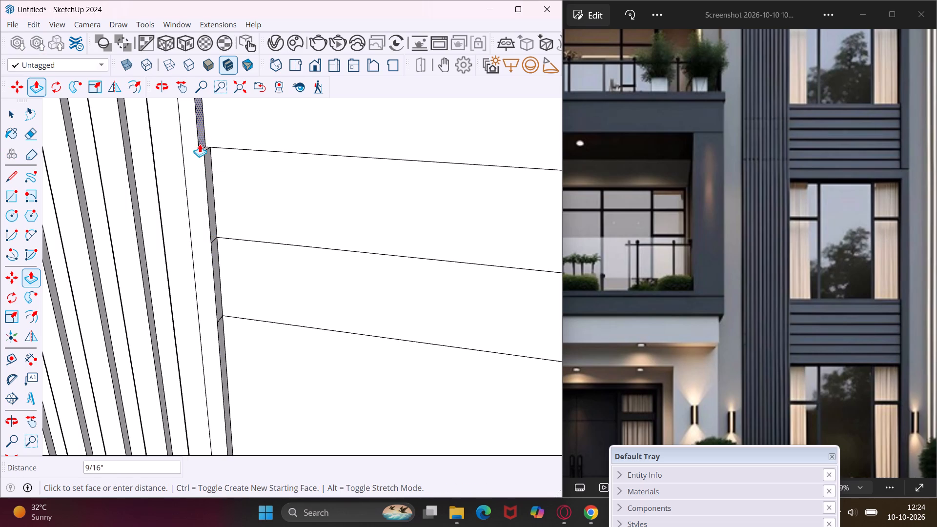
left_click(203, 163)
Examine the grooved panel's window-side edge and the neighbouring top-floor opening and band from several angles.
scroll(197, 170, "down", 14)
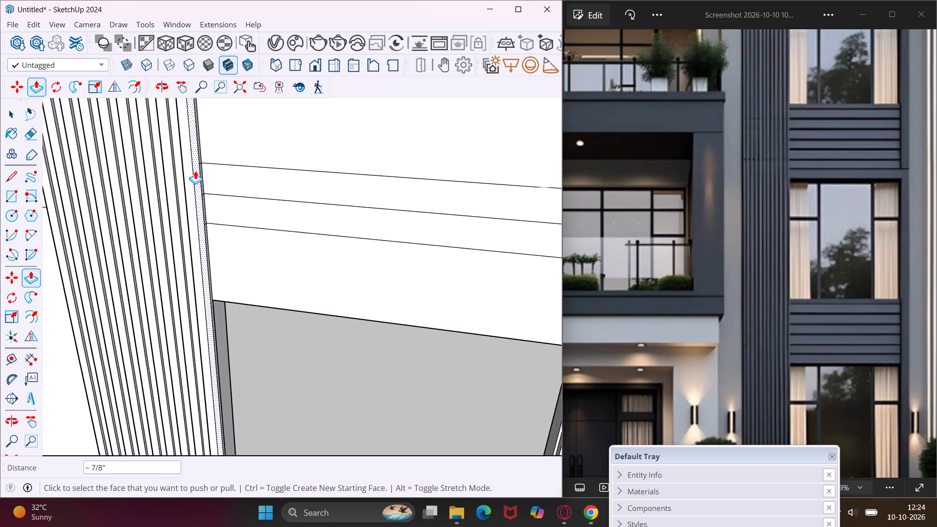
scroll(195, 171, "down", 10)
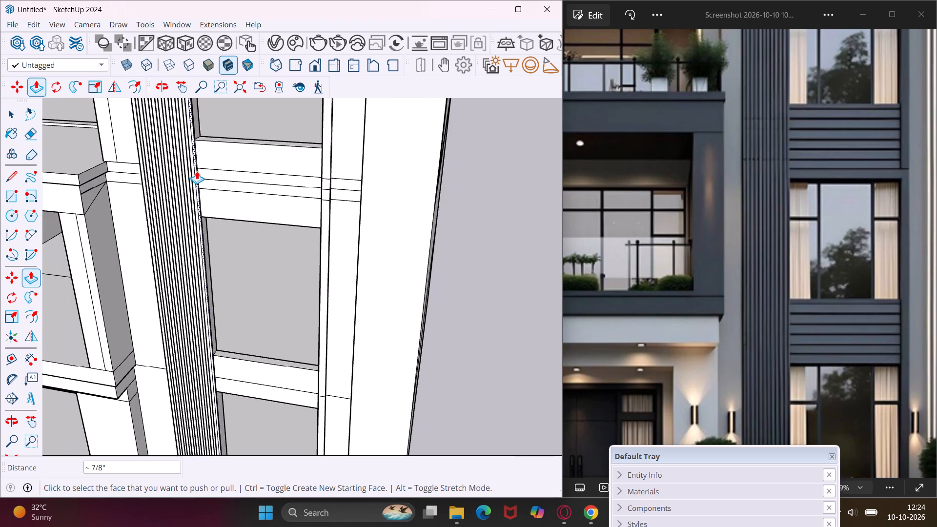
scroll(197, 171, "down", 12)
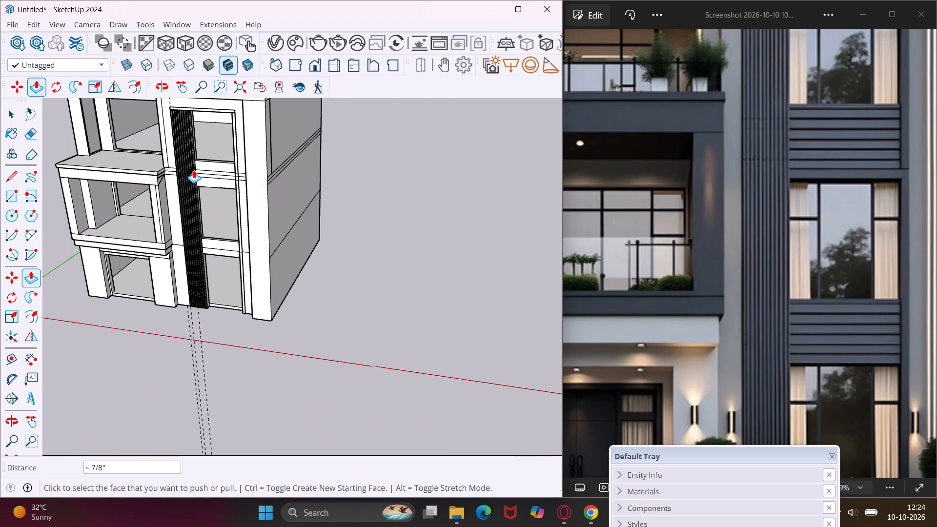
scroll(202, 120, "up", 9)
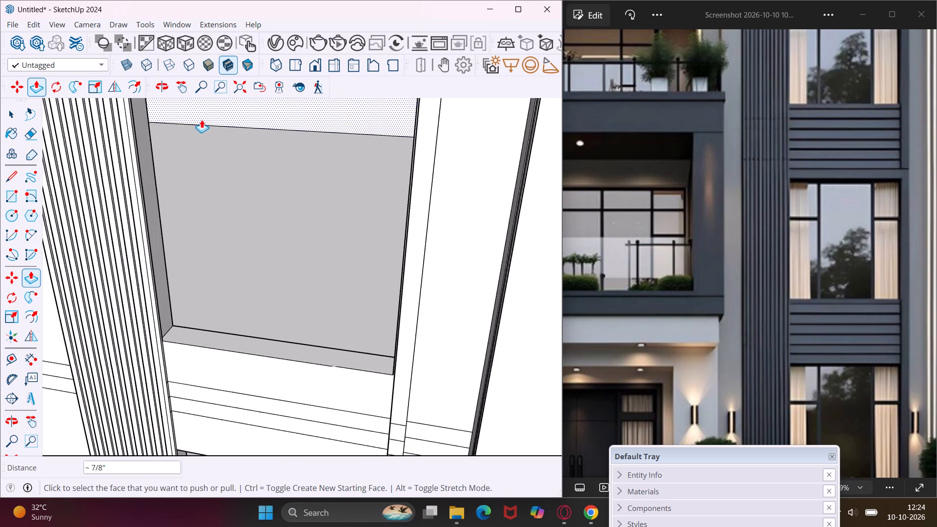
middle_click_drag(167, 144, 150, 144)
scroll(148, 191, "down", 3)
middle_click_drag(149, 198, 136, 179)
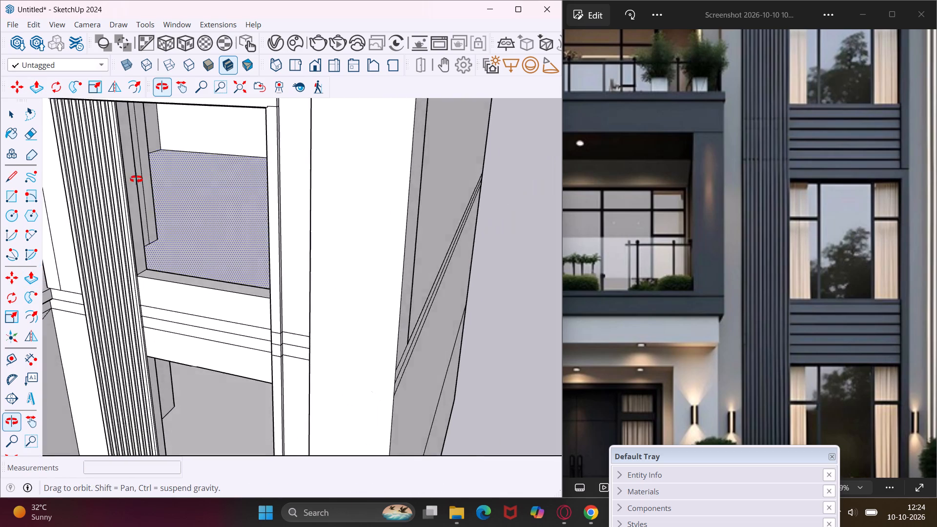
middle_click_drag(136, 179, 243, 169)
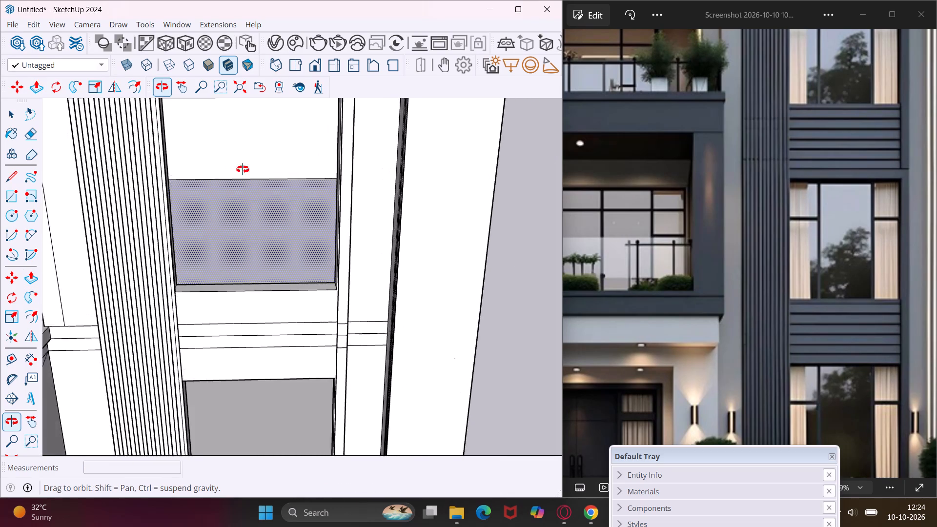